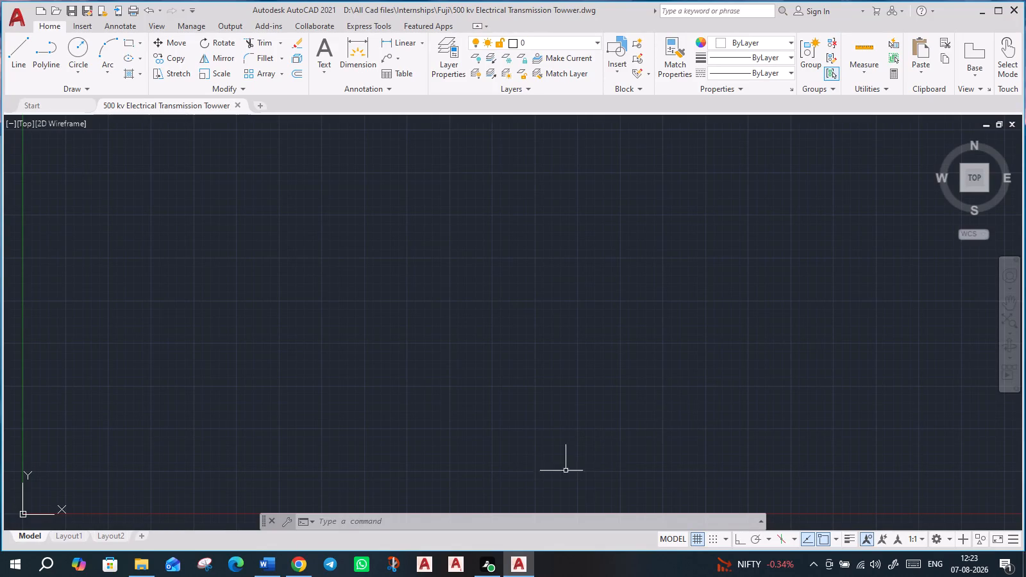
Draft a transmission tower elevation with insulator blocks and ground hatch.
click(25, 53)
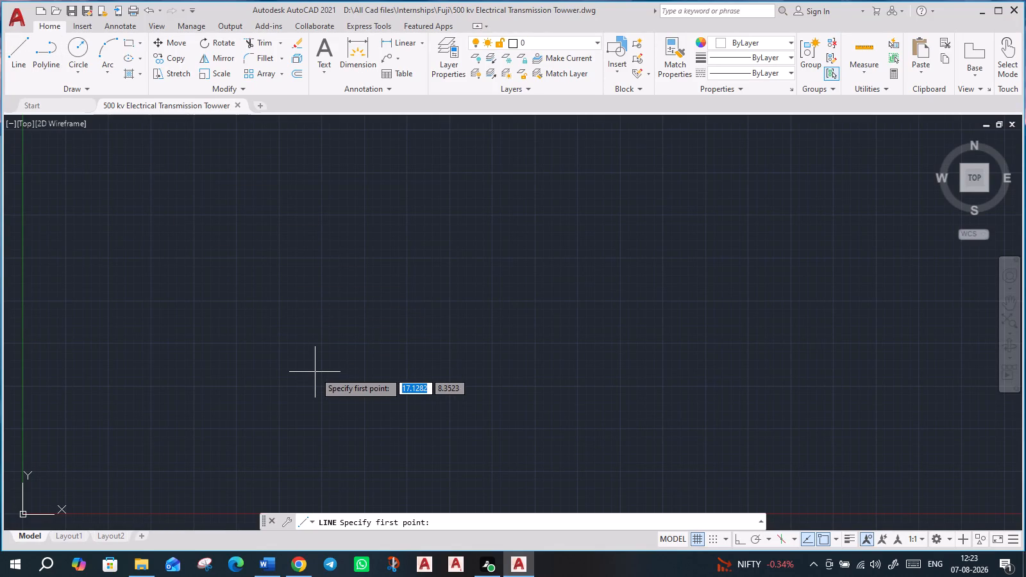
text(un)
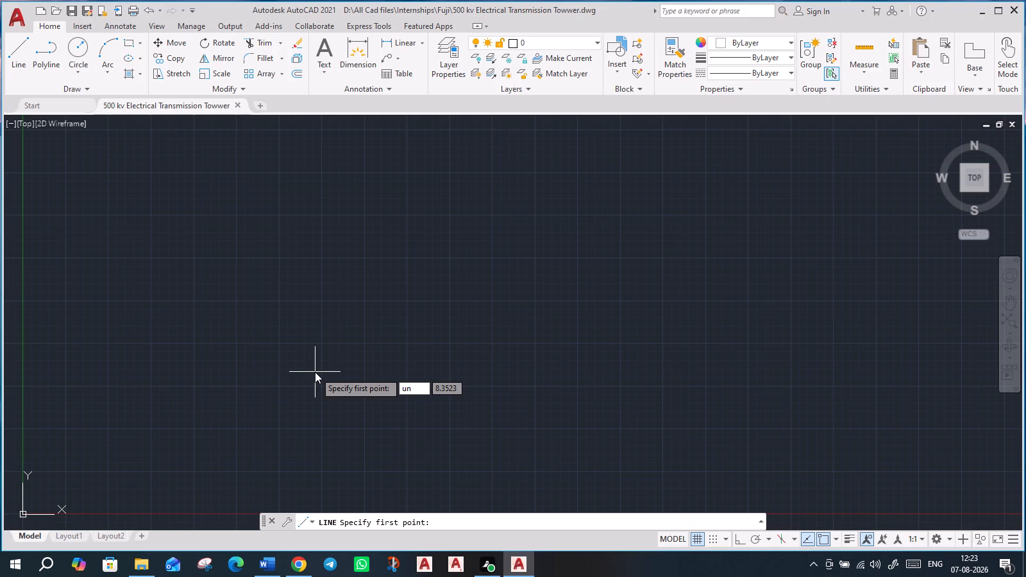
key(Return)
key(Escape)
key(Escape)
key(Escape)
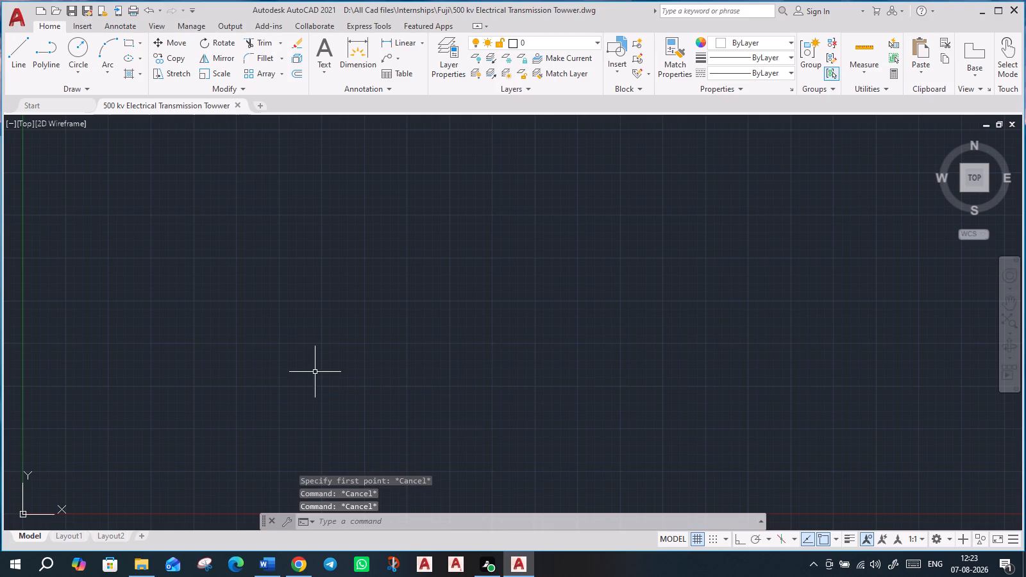
Configure the drawing units to Engineering length with 0'-0" precision, keeping inches as the insertion scale.
text(un)
key(Return)
click(461, 190)
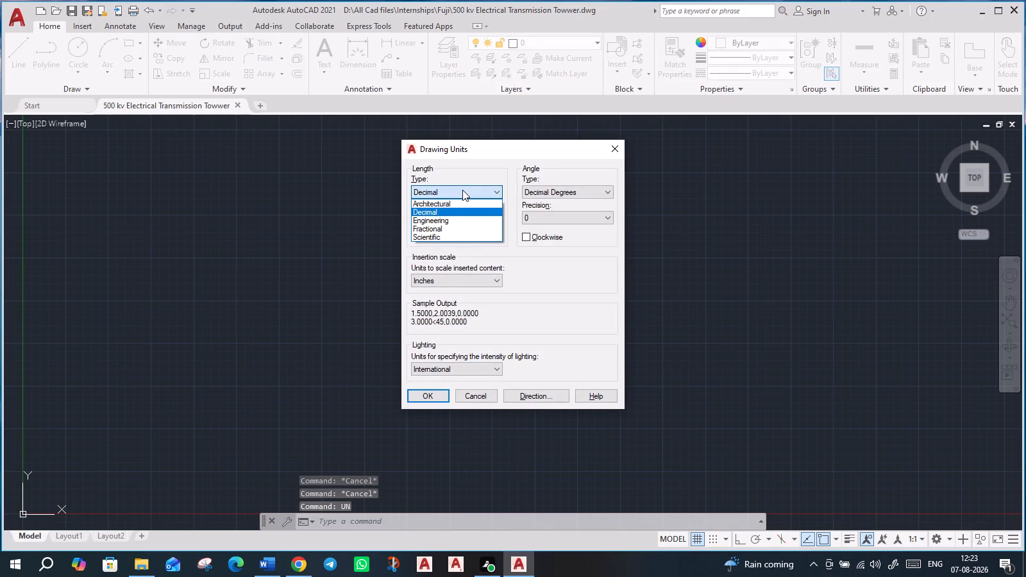
click(441, 221)
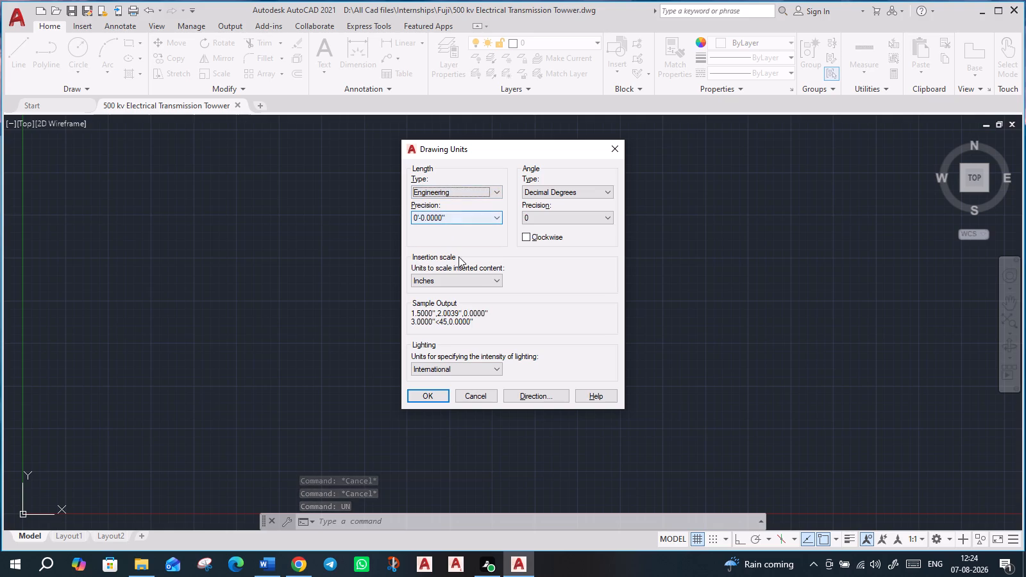
click(460, 218)
click(449, 233)
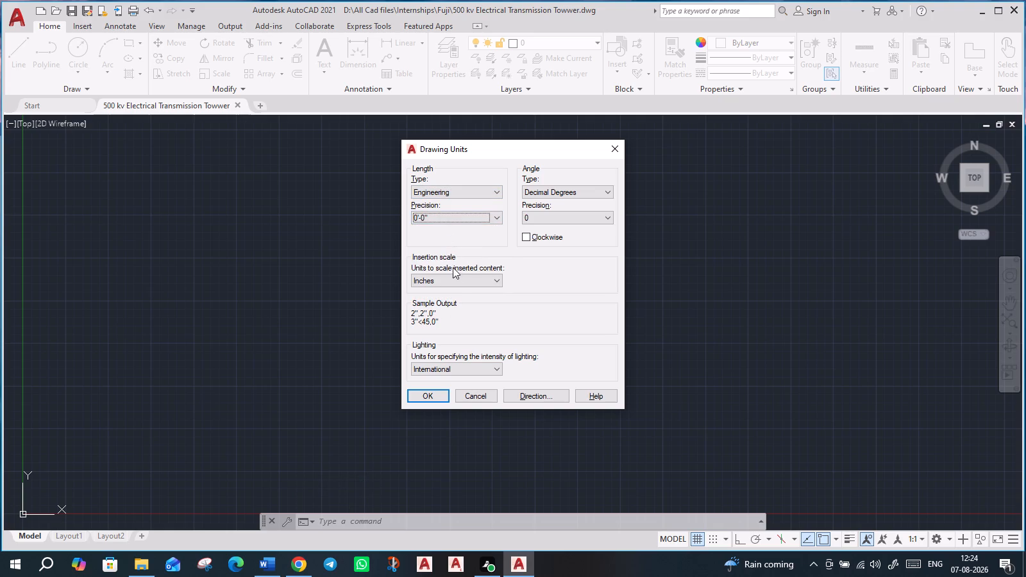
click(456, 278)
click(457, 278)
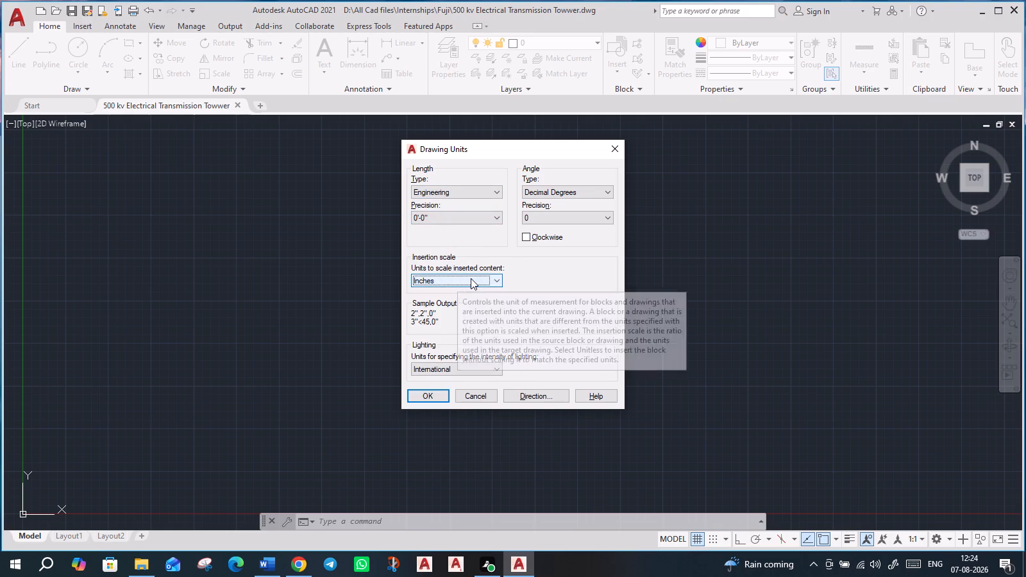
click(440, 394)
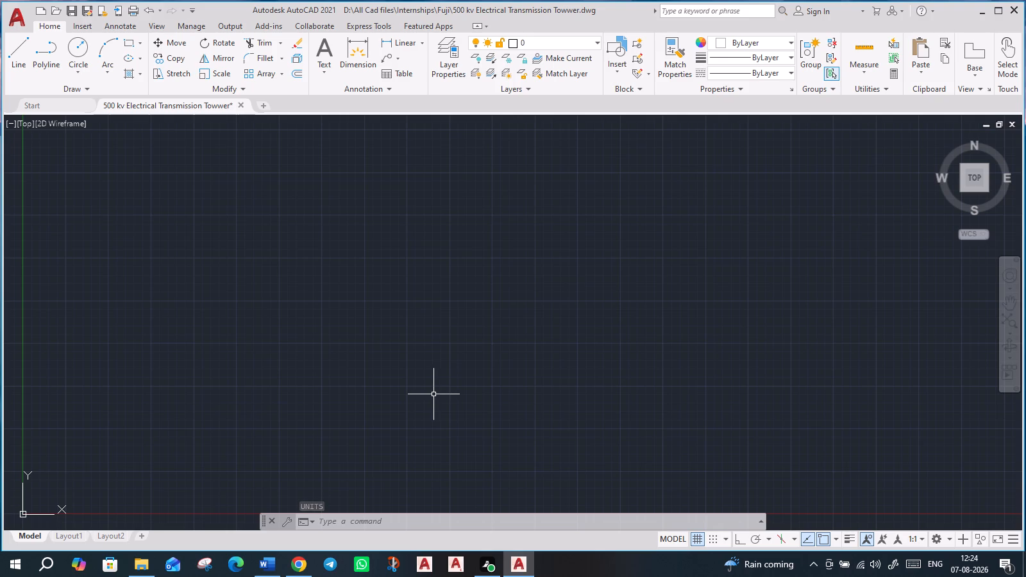
Draw a nearly horizontal 36' line as the base of the tower.
click(13, 53)
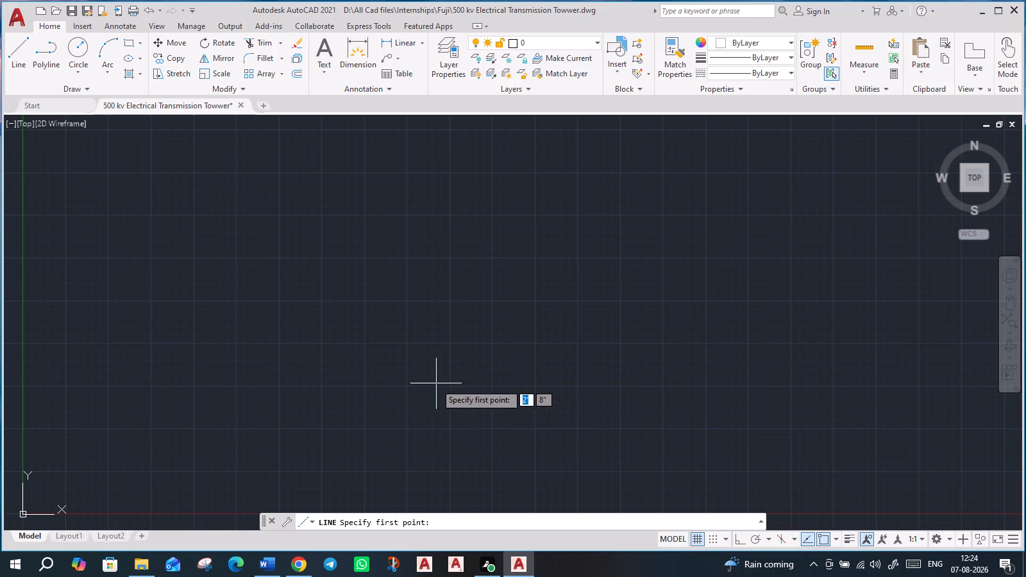
click(374, 387)
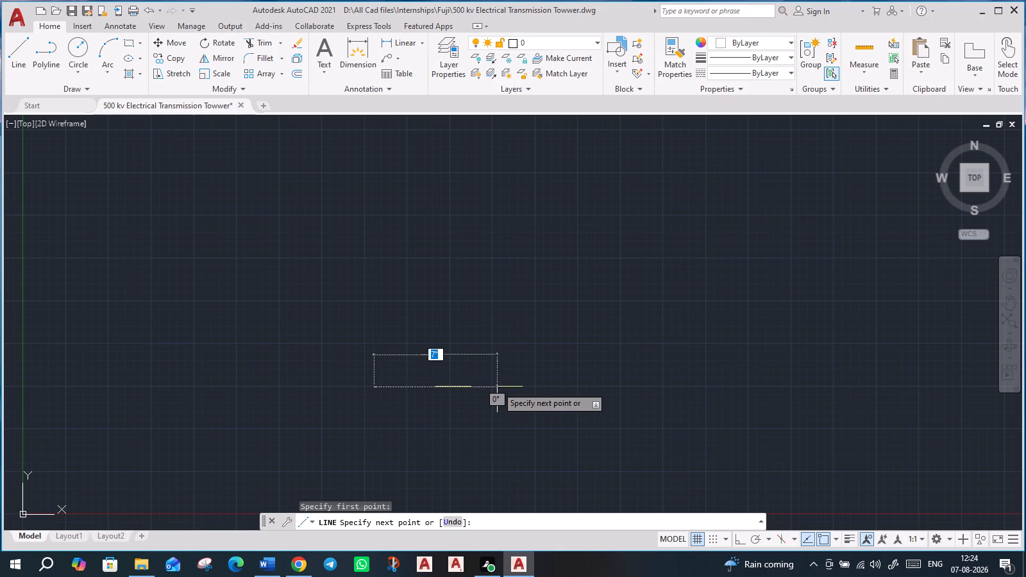
text(36)
key(apostrophe)
key(Return)
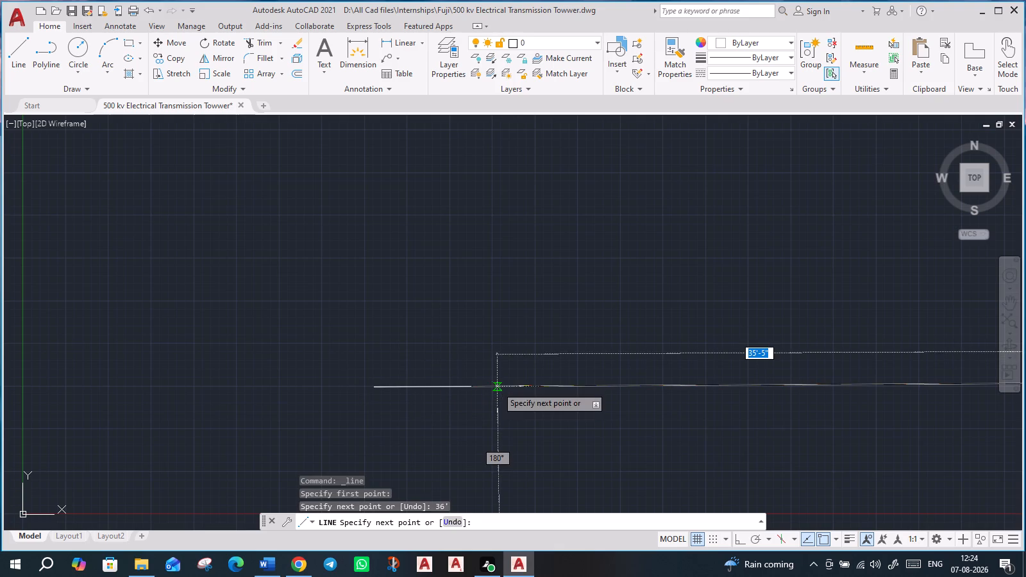
key(Escape)
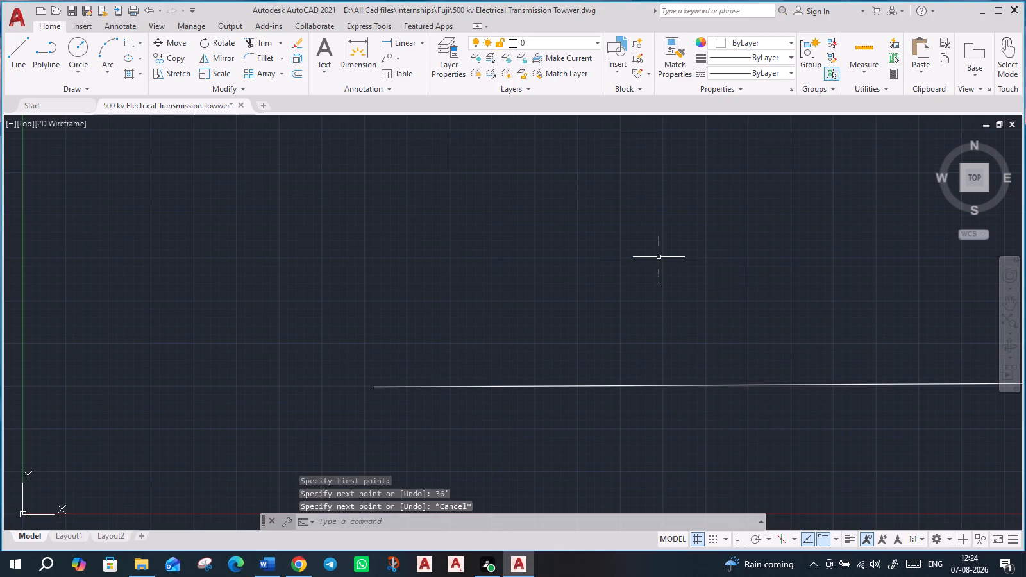
Move the UCS origin well below and to the left of the base line so it is clear of the drawing.
scroll(659, 257, down, 3)
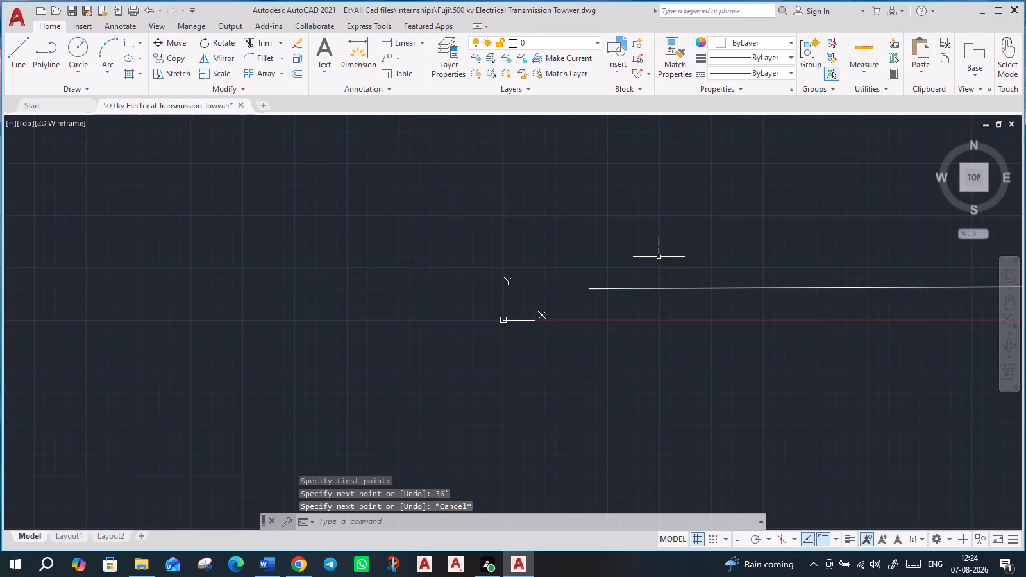
scroll(659, 257, down, 4)
middle_drag(717, 318, 405, 412)
scroll(462, 355, down, 3)
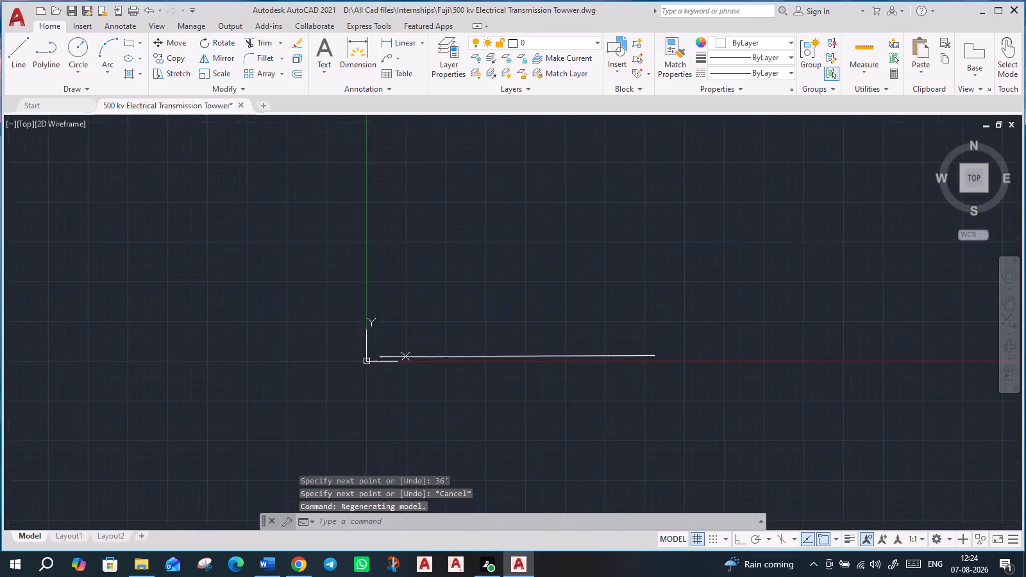
scroll(476, 351, up, 5)
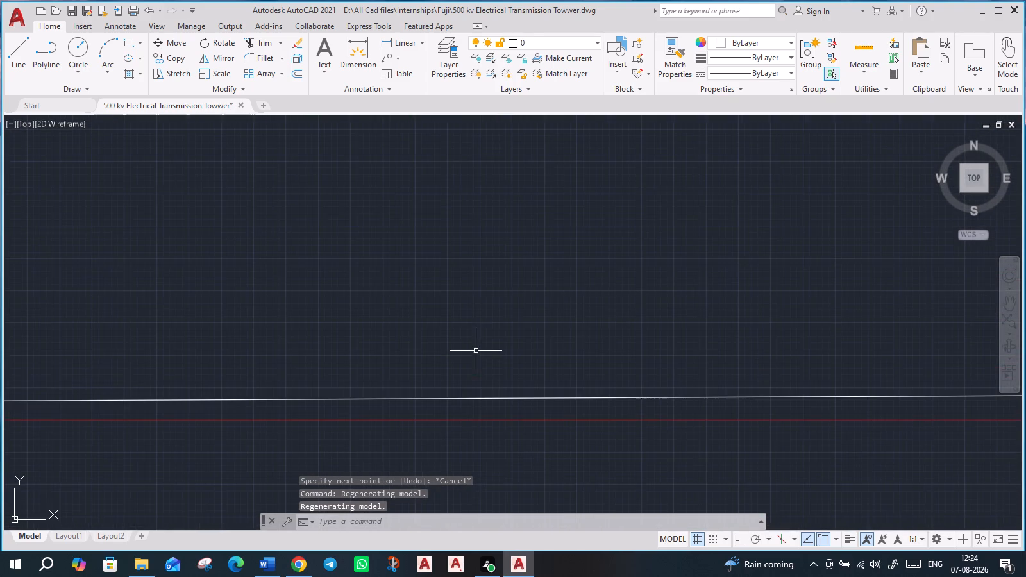
scroll(476, 351, down, 2)
drag(263, 378, 246, 386)
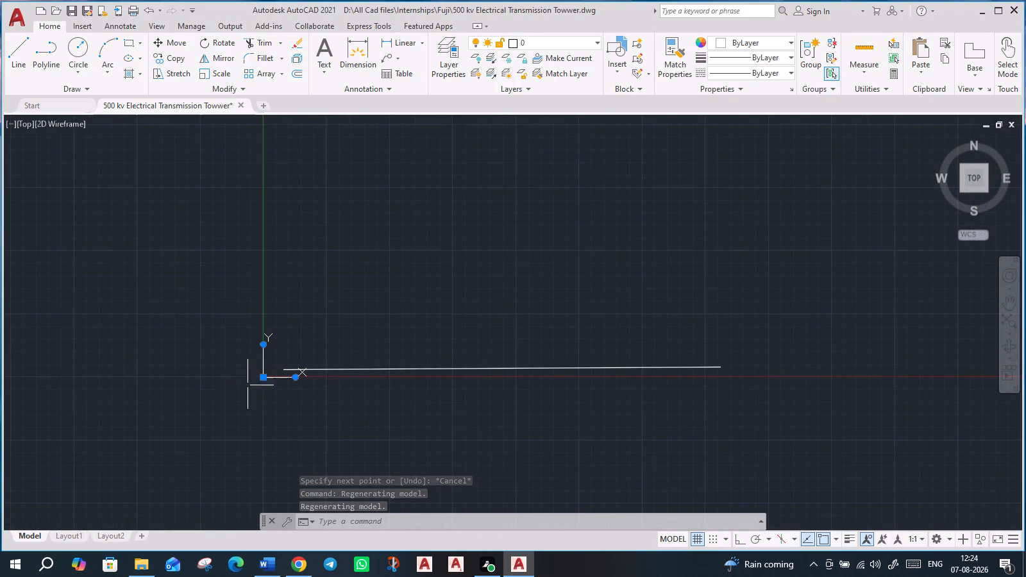
drag(246, 386, 145, 446)
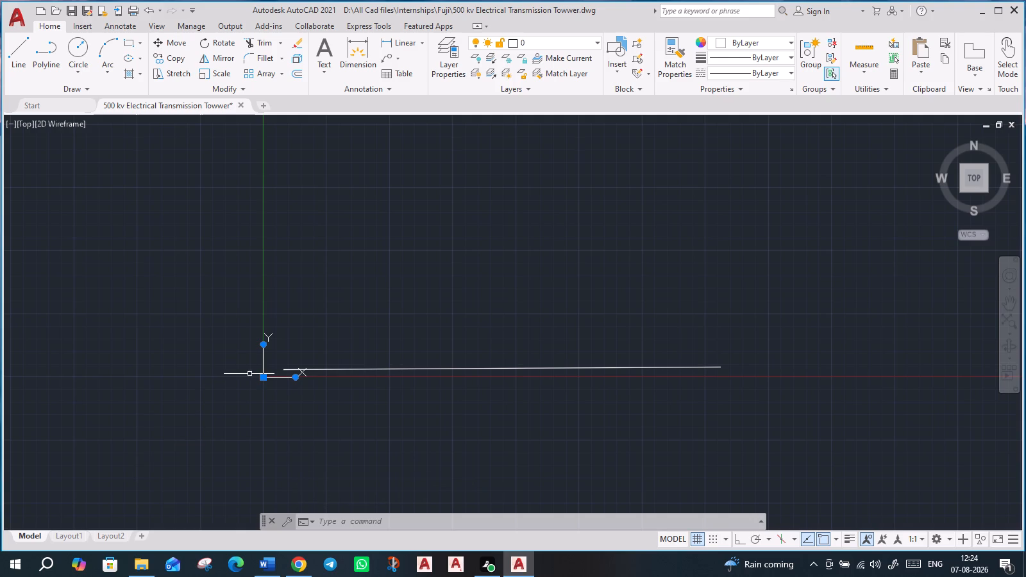
drag(262, 376, 115, 467)
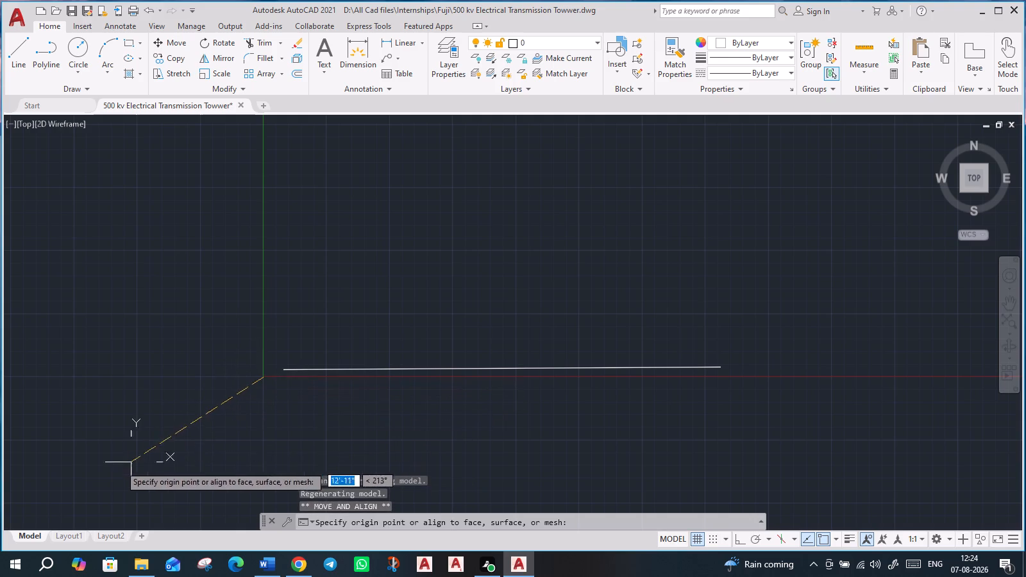
drag(115, 467, 72, 479)
click(71, 479)
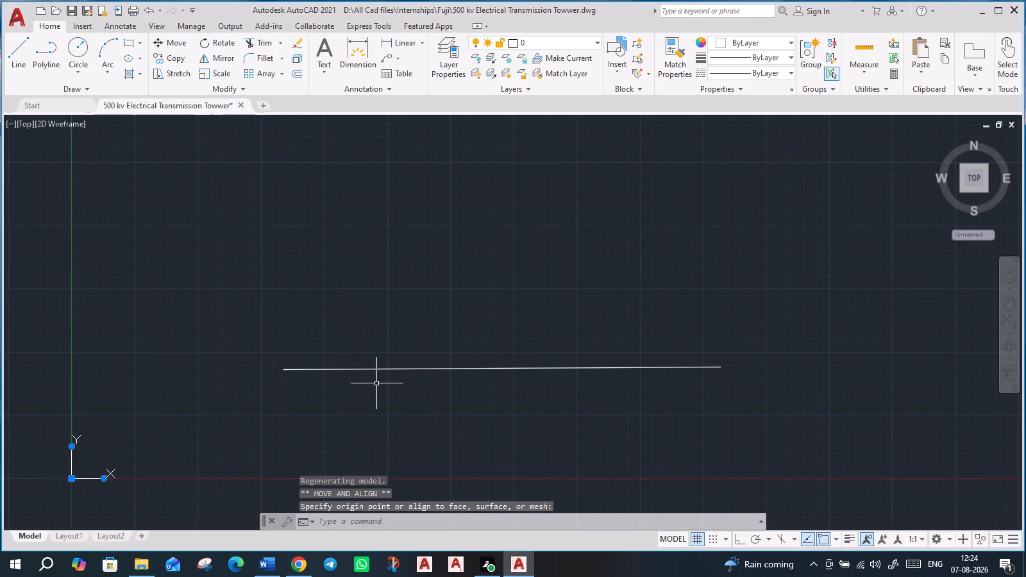
middle_drag(319, 331, 441, 276)
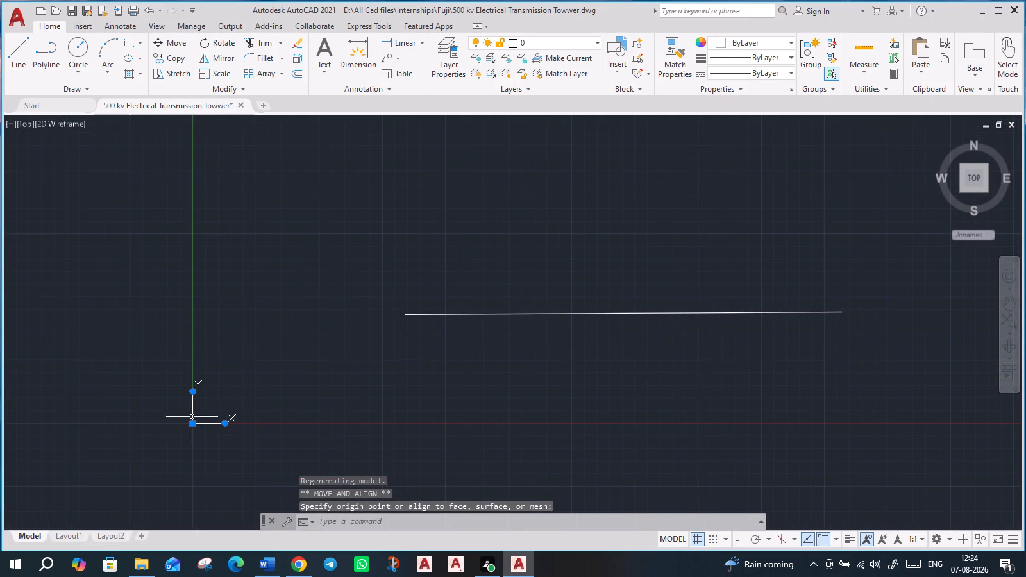
drag(192, 422, 76, 471)
click(76, 471)
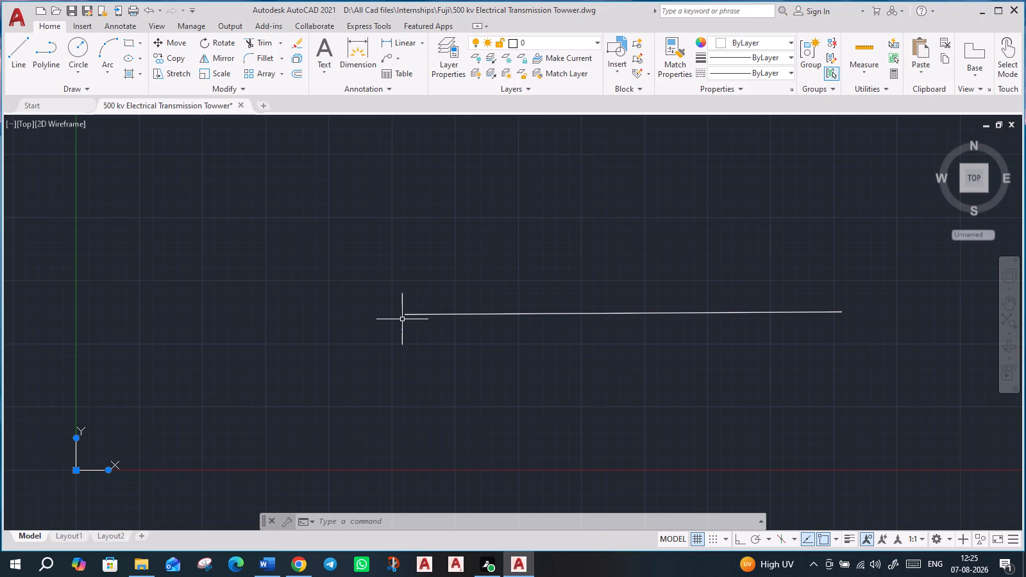
Draw a 124' vertical line upward from the midpoint of the base line with Ortho on.
key(Return)
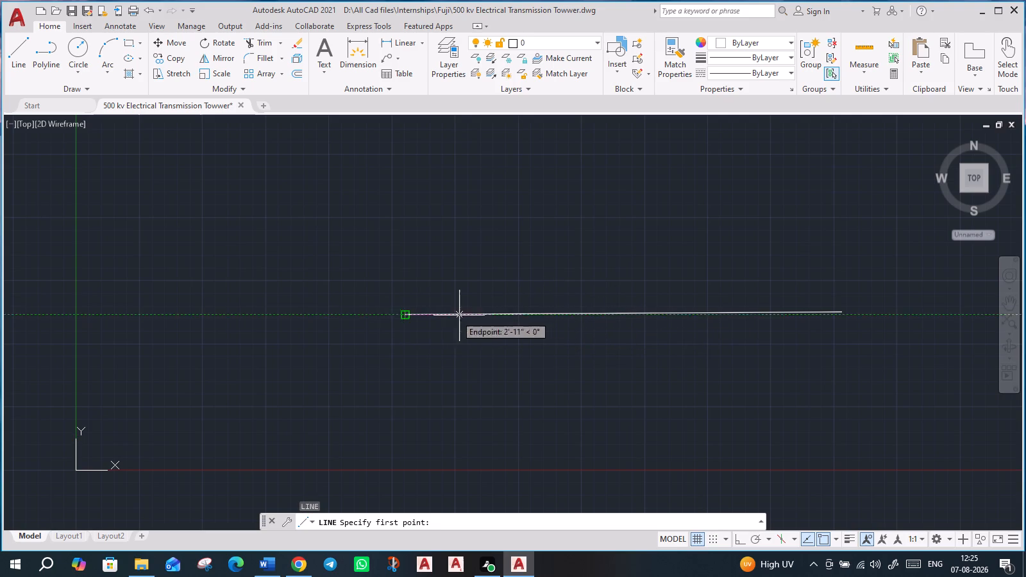
click(625, 312)
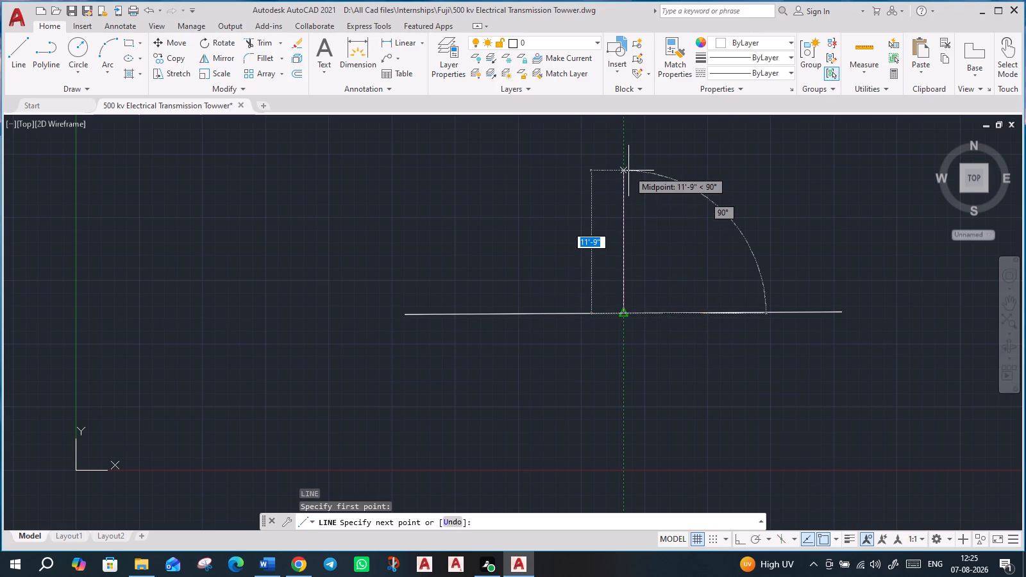
scroll(628, 171, down, 3)
middle_drag(628, 171, 626, 251)
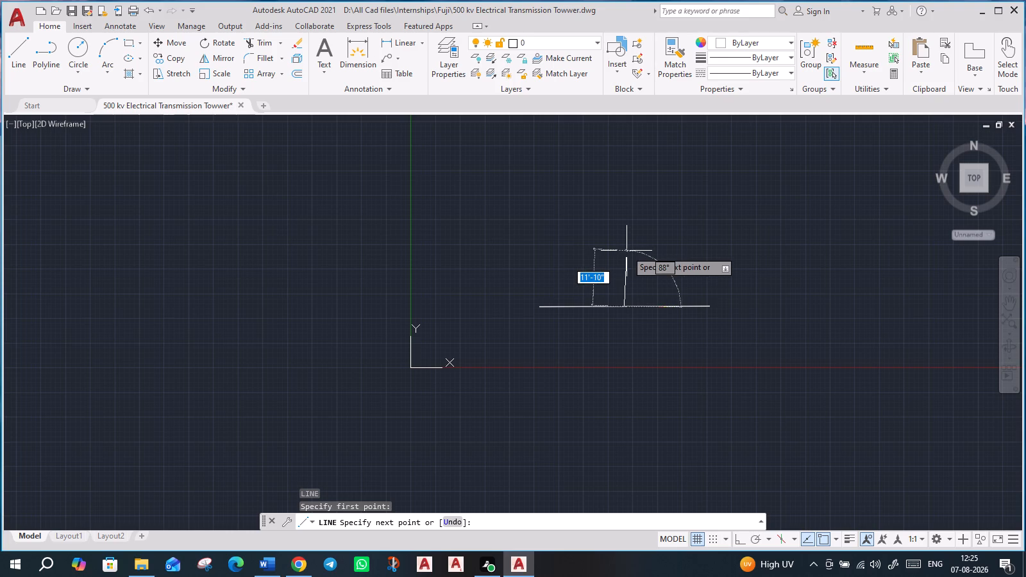
key(F8)
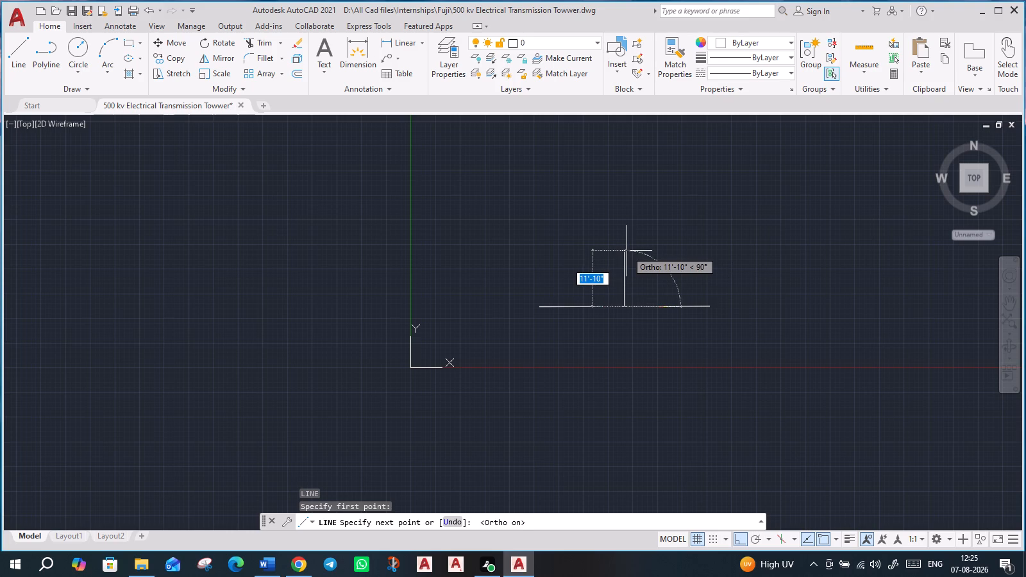
text(12)
text(4')
key(Return)
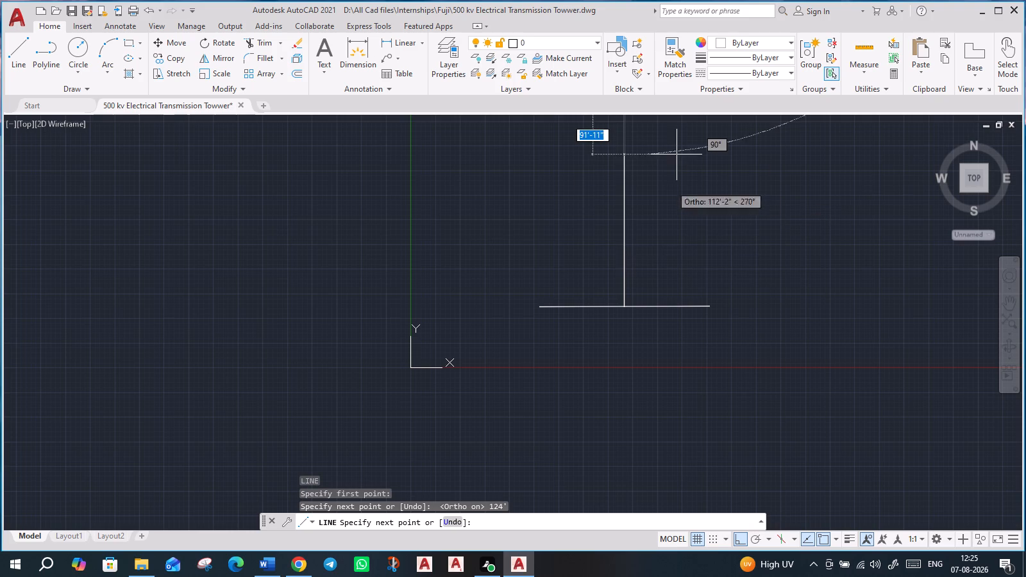
scroll(674, 151, down, 3)
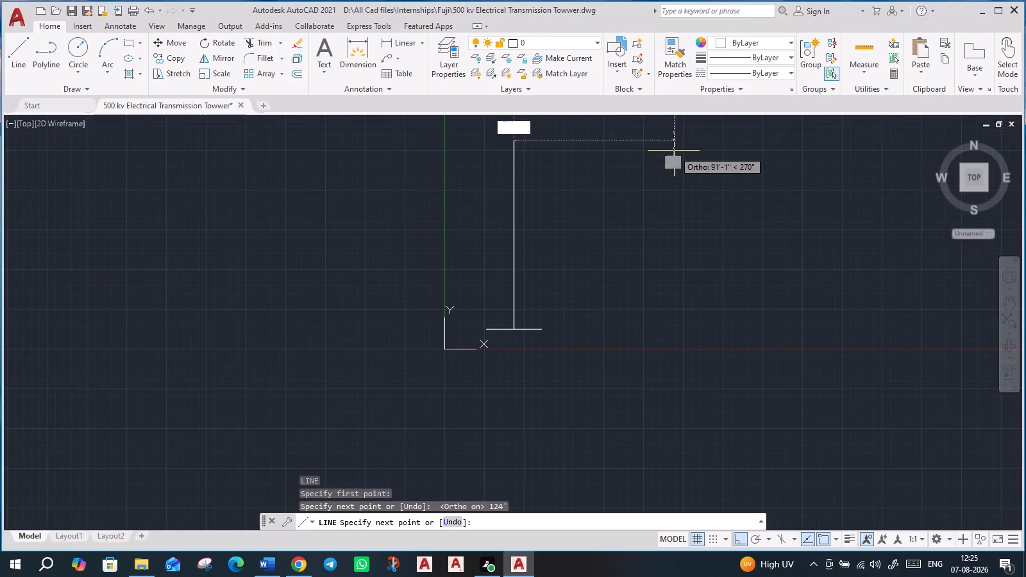
key(Return)
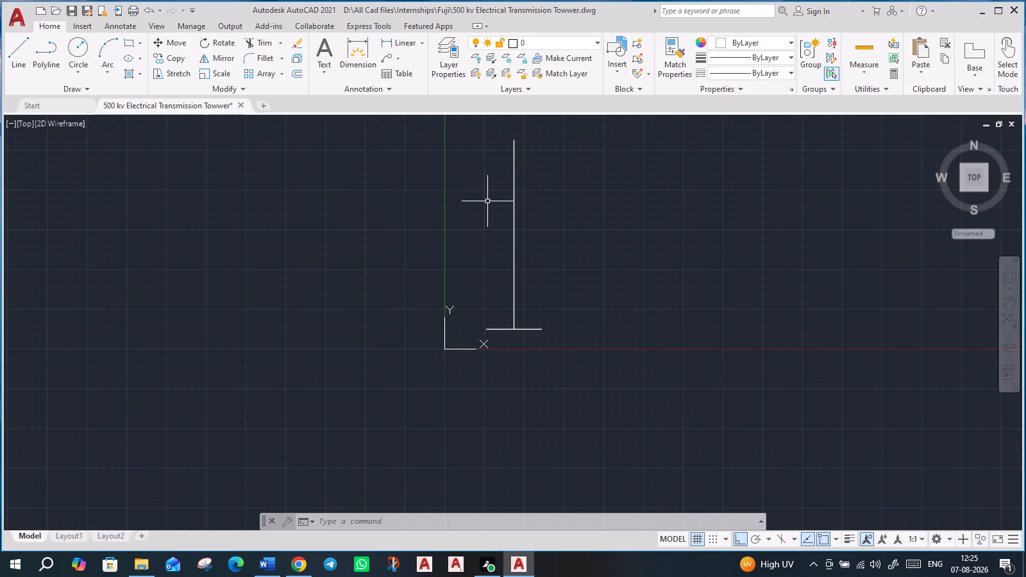
Draw a 17' vertical line upward from the top endpoint of the 124' centre line.
middle_drag(545, 181, 537, 341)
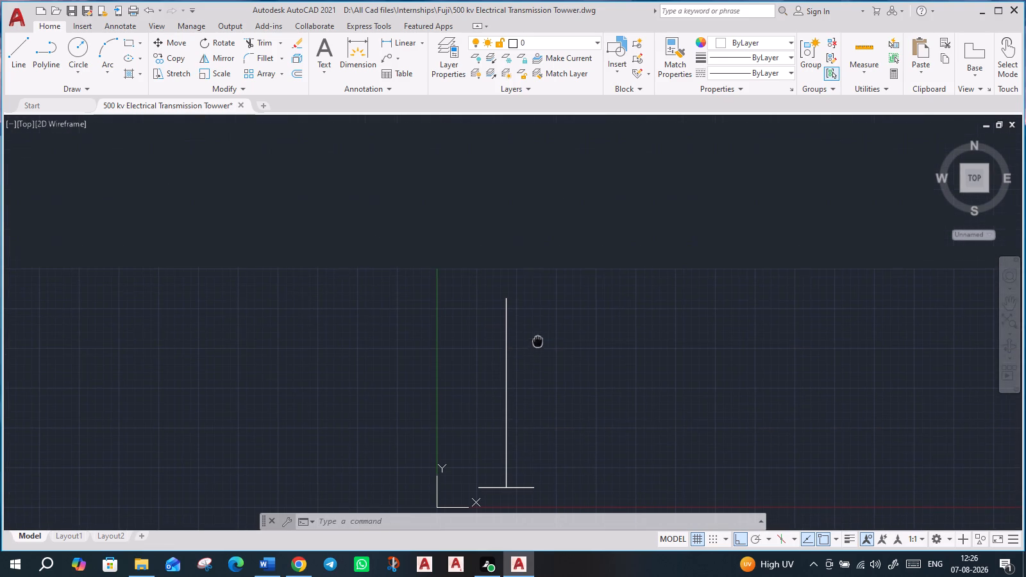
key(Return)
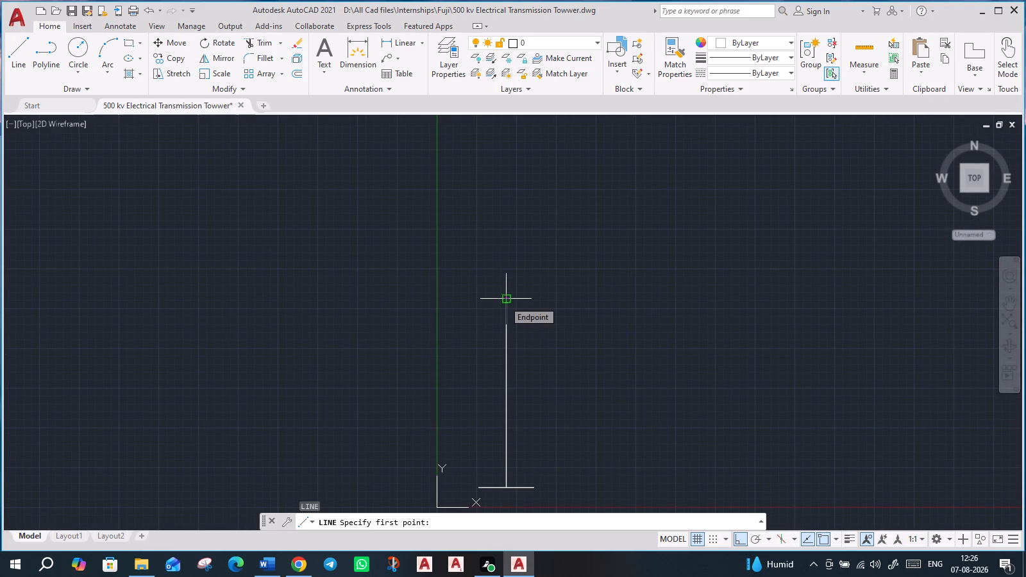
click(504, 301)
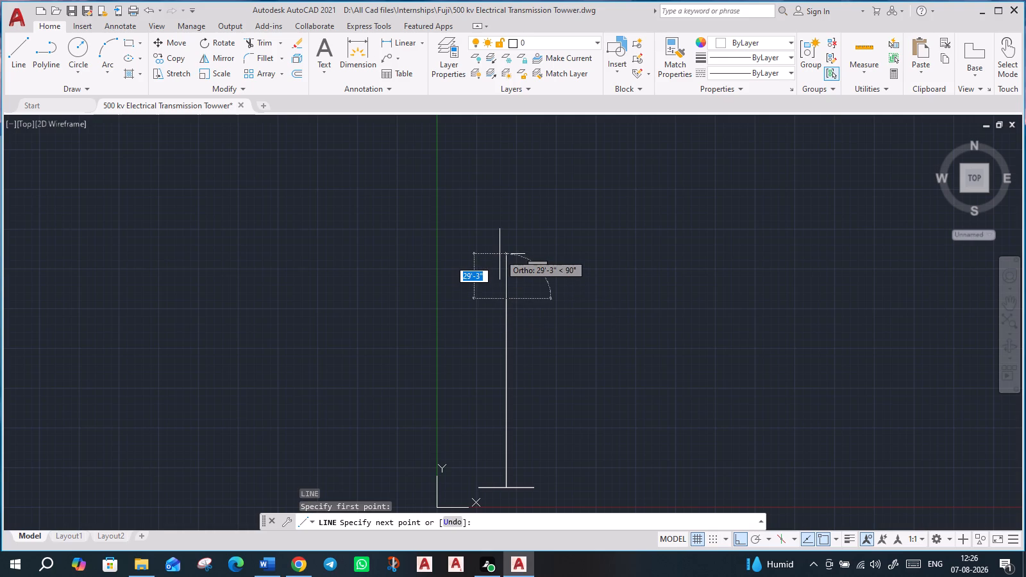
text(17')
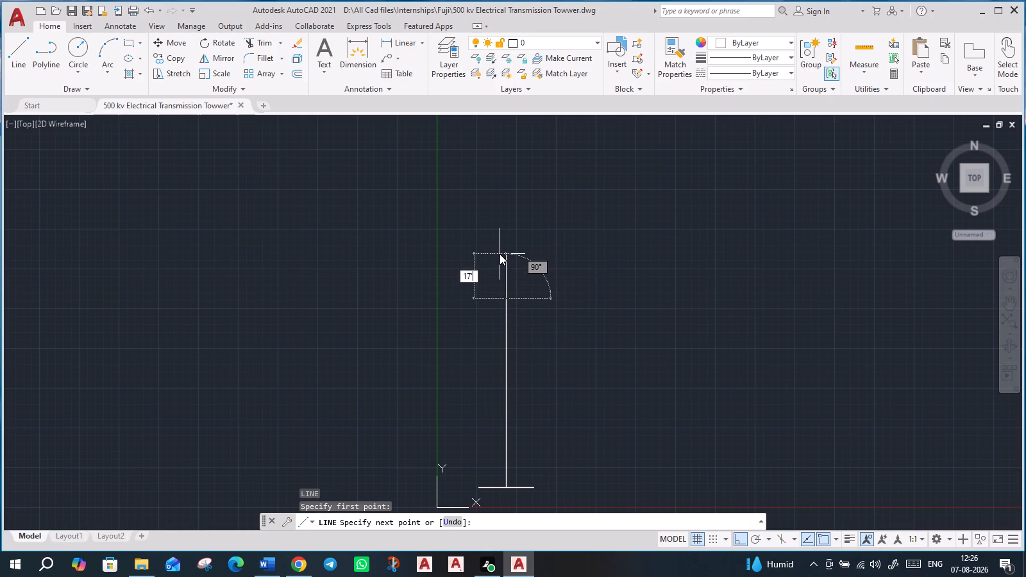
key(Return)
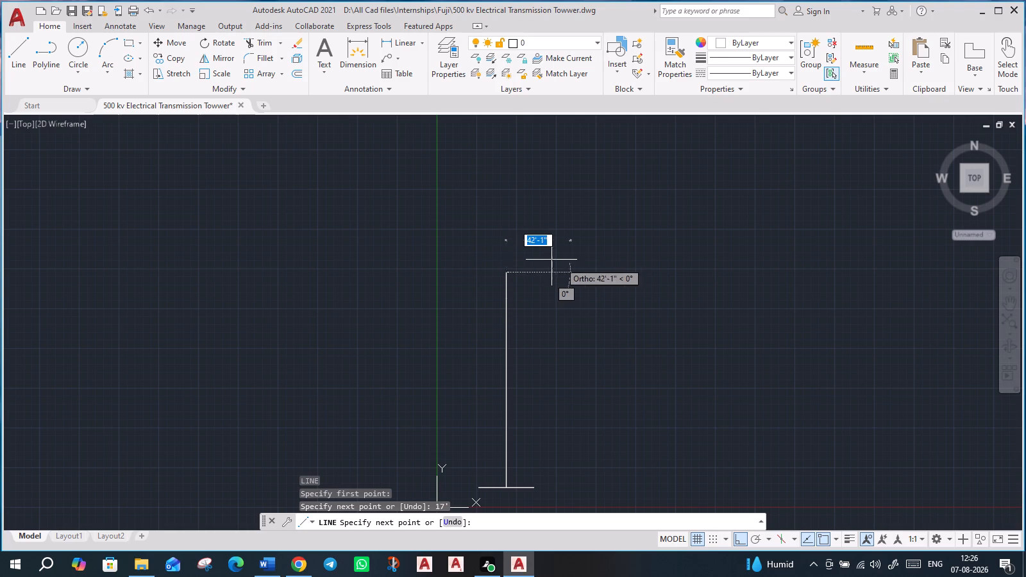
Draw a 33' horizontal line to the right from the top endpoint of the 17' vertical line.
key(Escape)
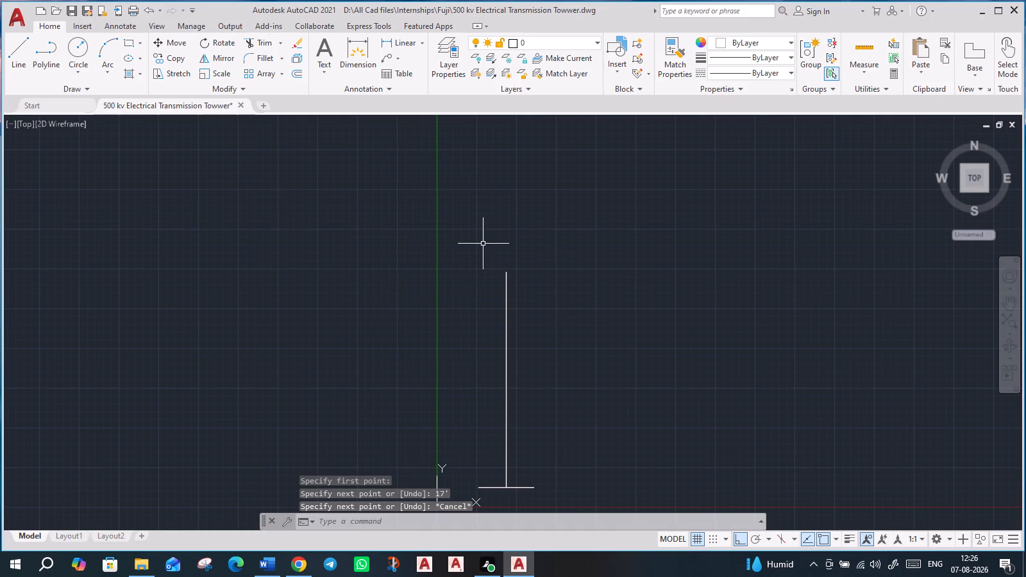
click(507, 277)
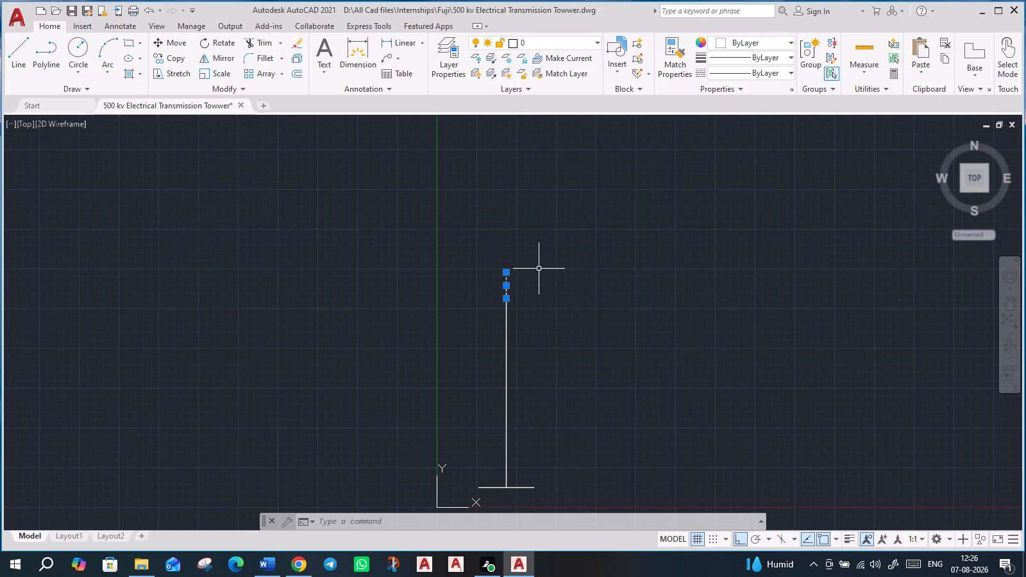
key(Escape)
key(Return)
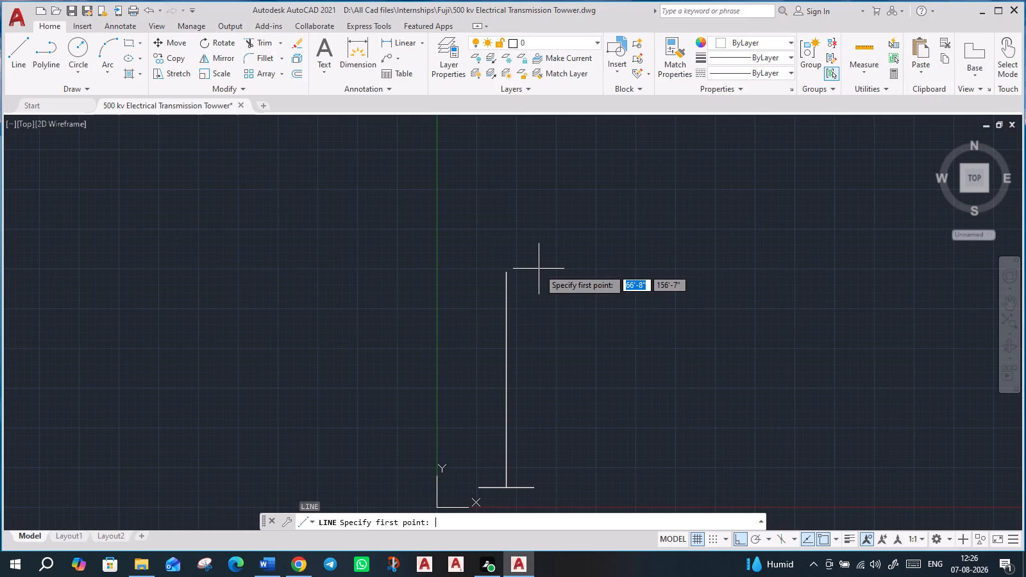
scroll(513, 268, up, 5)
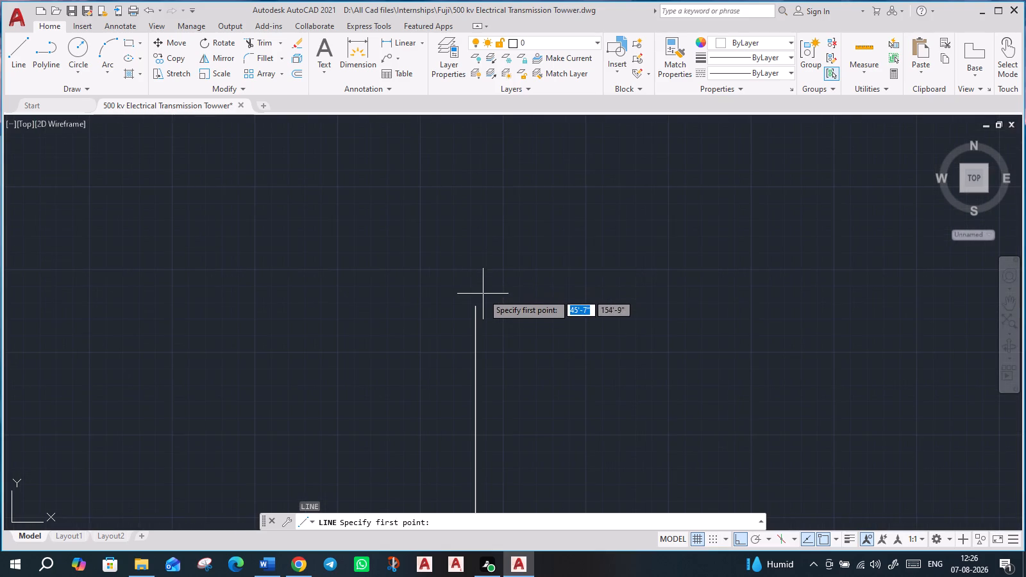
click(475, 308)
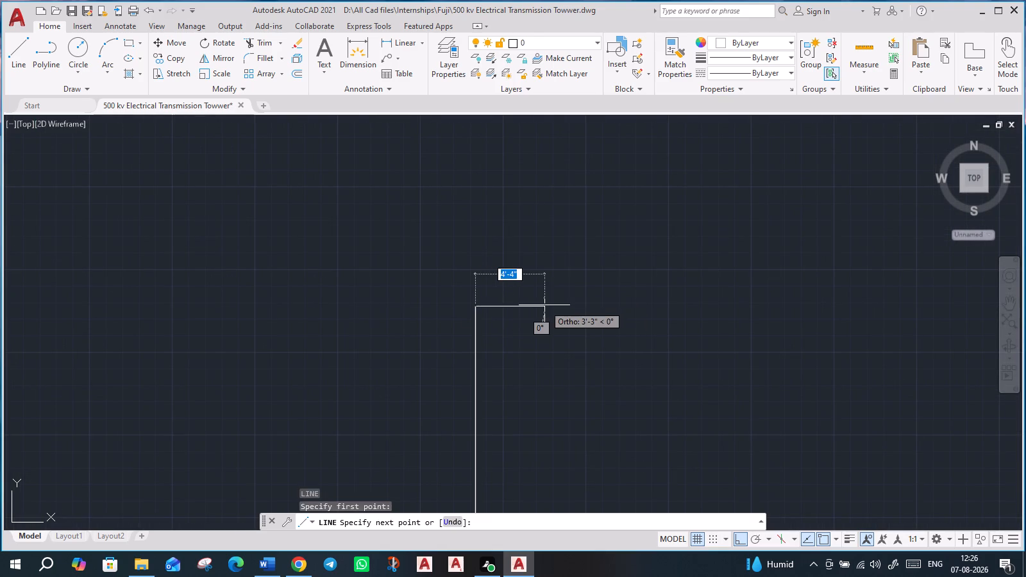
key(3)
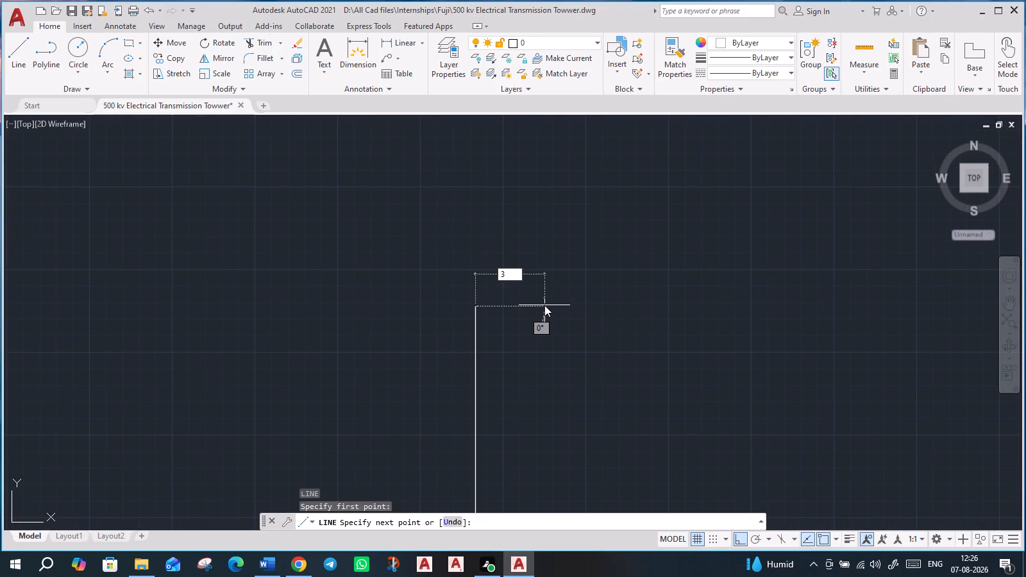
key(3)
key(apostrophe)
key(Return)
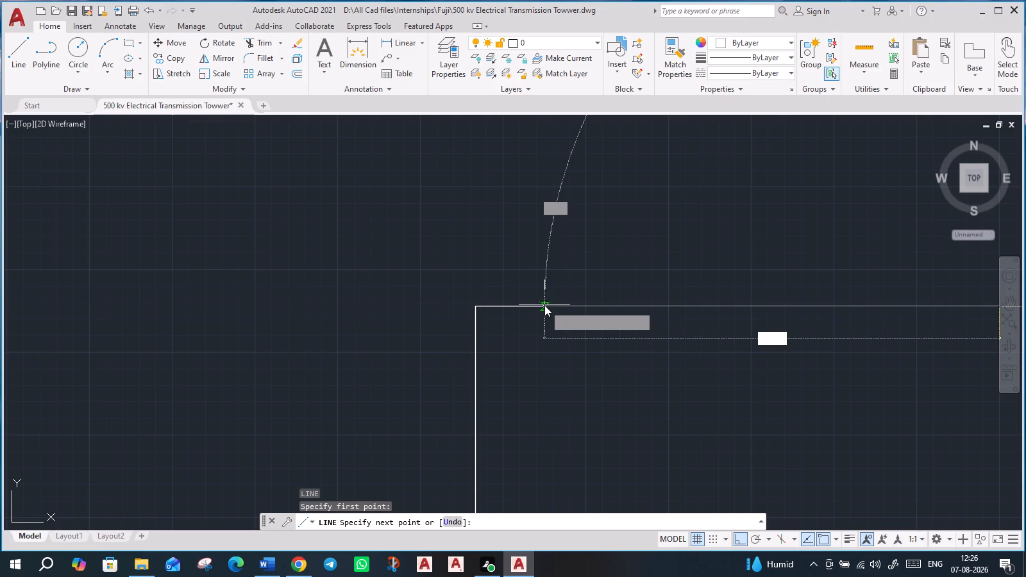
key(Escape)
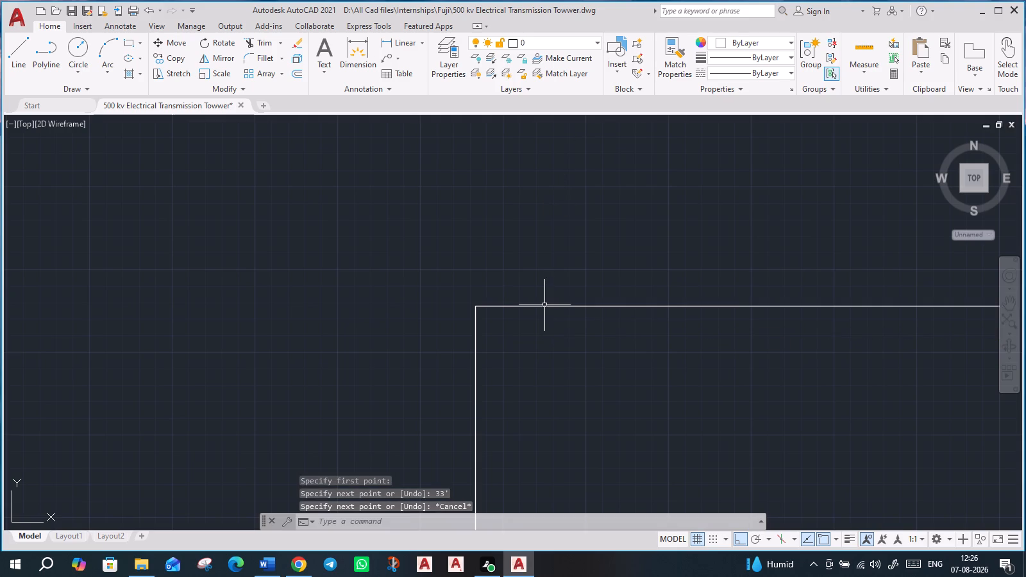
Move the UCS origin farther left, well clear of the tower's base line.
scroll(691, 362, down, 4)
middle_drag(700, 378, 524, 292)
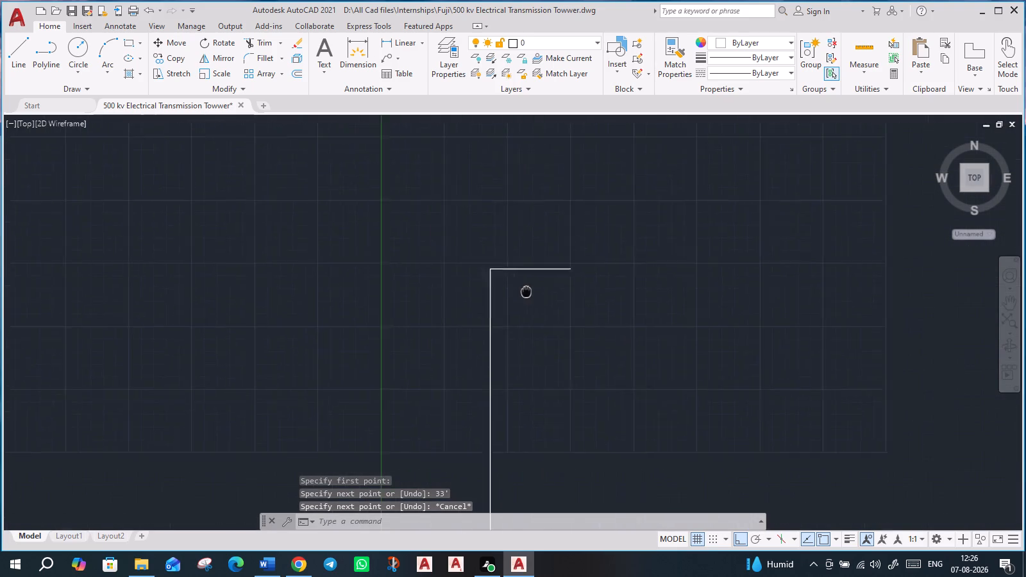
middle_drag(524, 292, 510, 290)
scroll(519, 331, up, 2)
scroll(519, 331, down, 3)
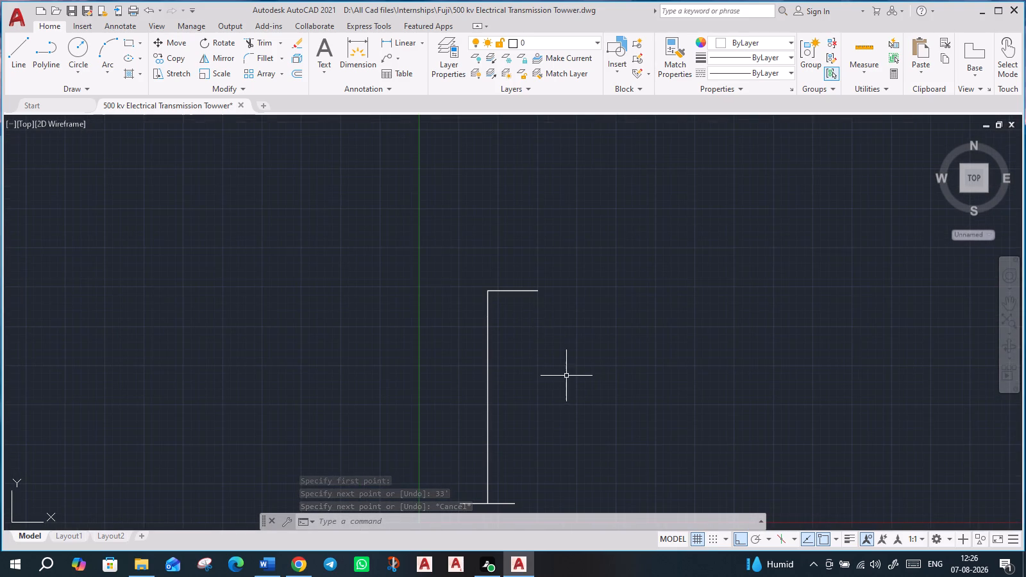
middle_drag(564, 374, 519, 307)
scroll(486, 386, up, 1)
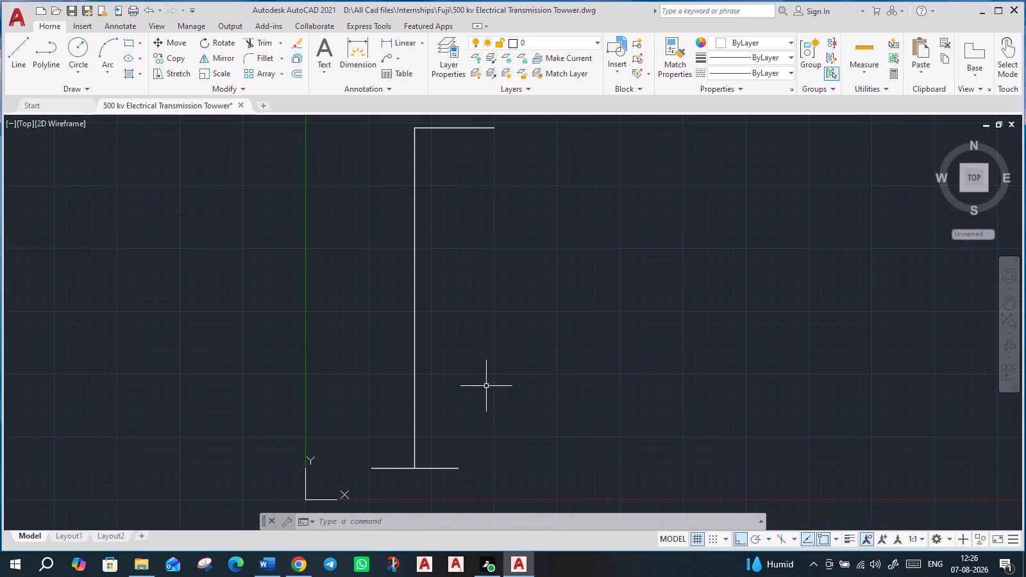
drag(305, 501, 180, 510)
drag(304, 501, 0, 539)
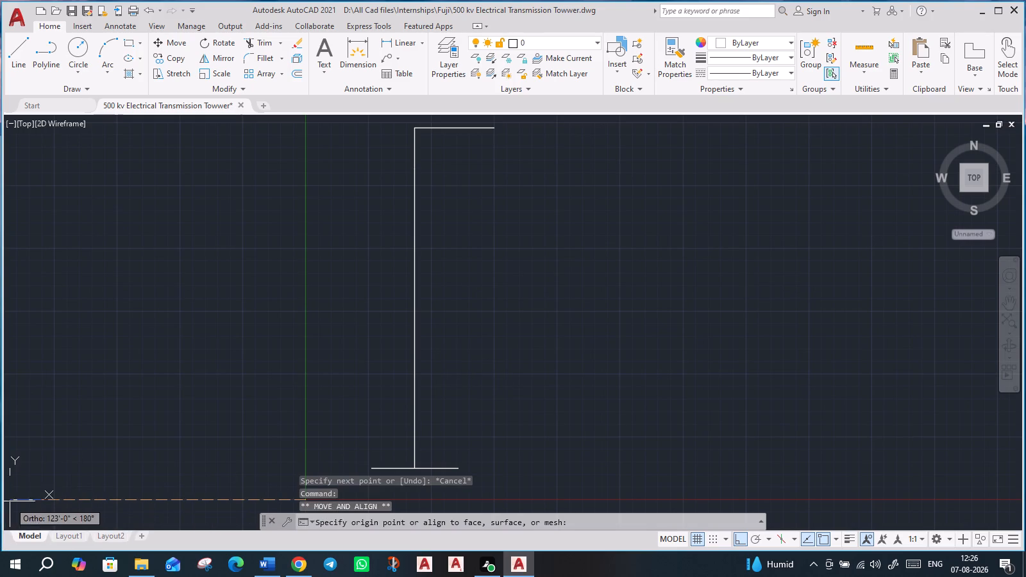
click(8, 505)
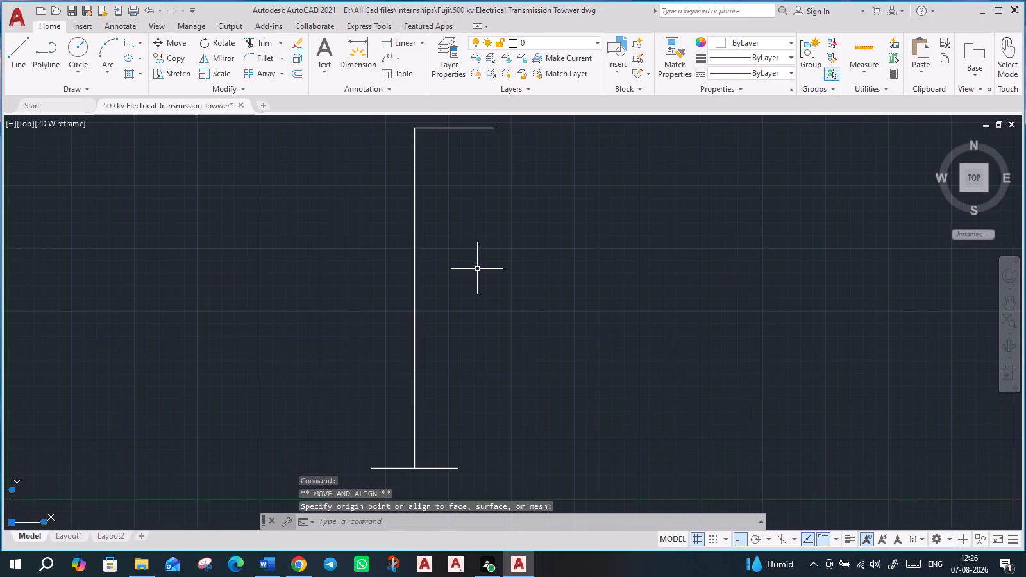
Draw a matching 33' horizontal line to the left from the top endpoint of the tower's centre line.
scroll(470, 273, down, 1)
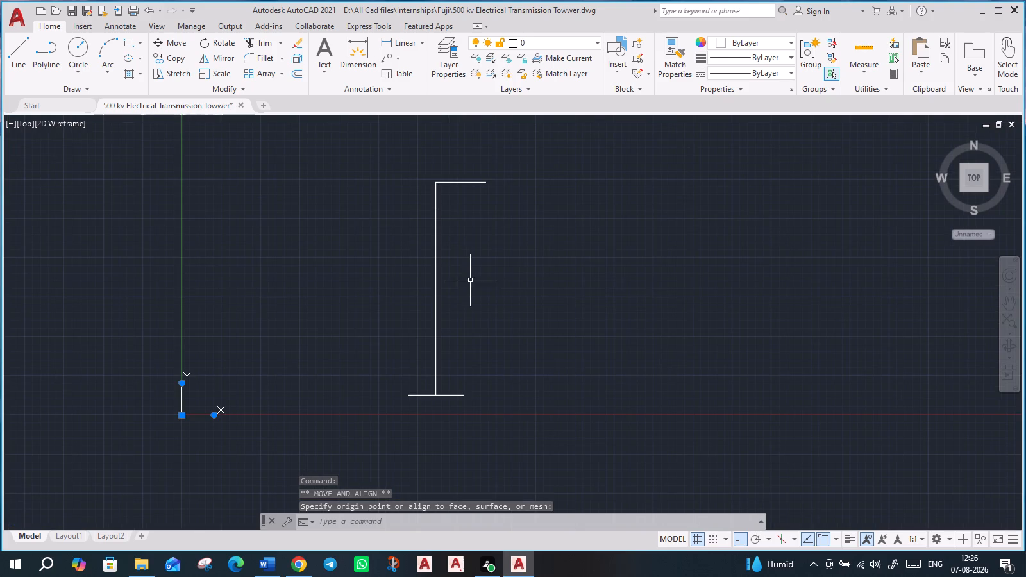
middle_drag(473, 313, 397, 378)
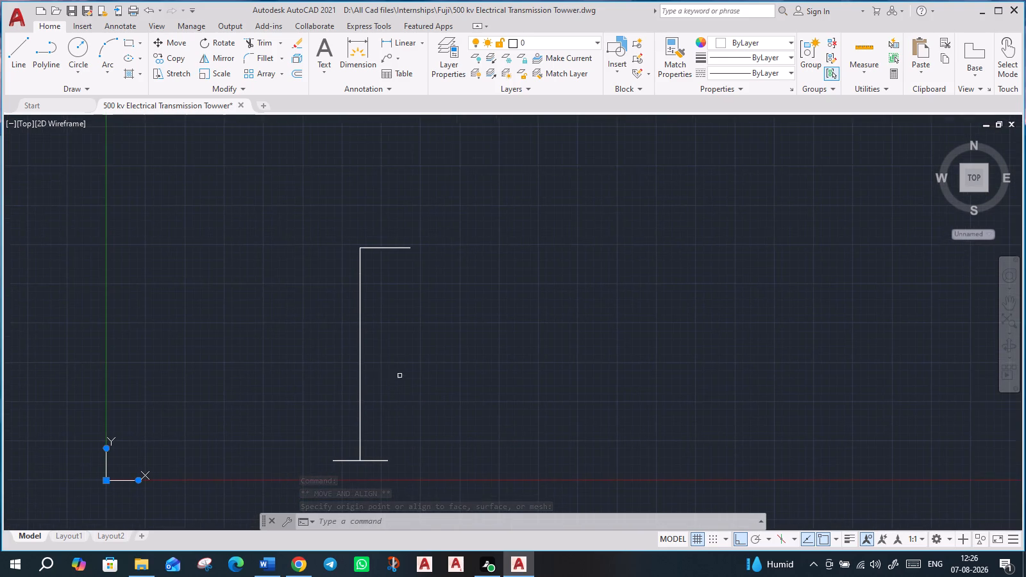
scroll(399, 374, up, 2)
scroll(403, 369, down, 2)
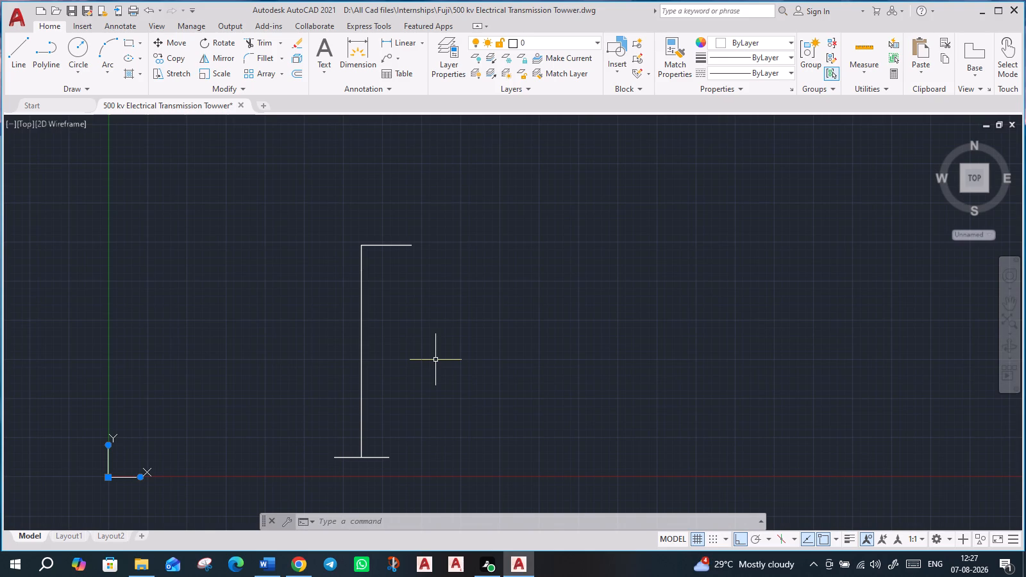
key(l)
key(Return)
click(358, 245)
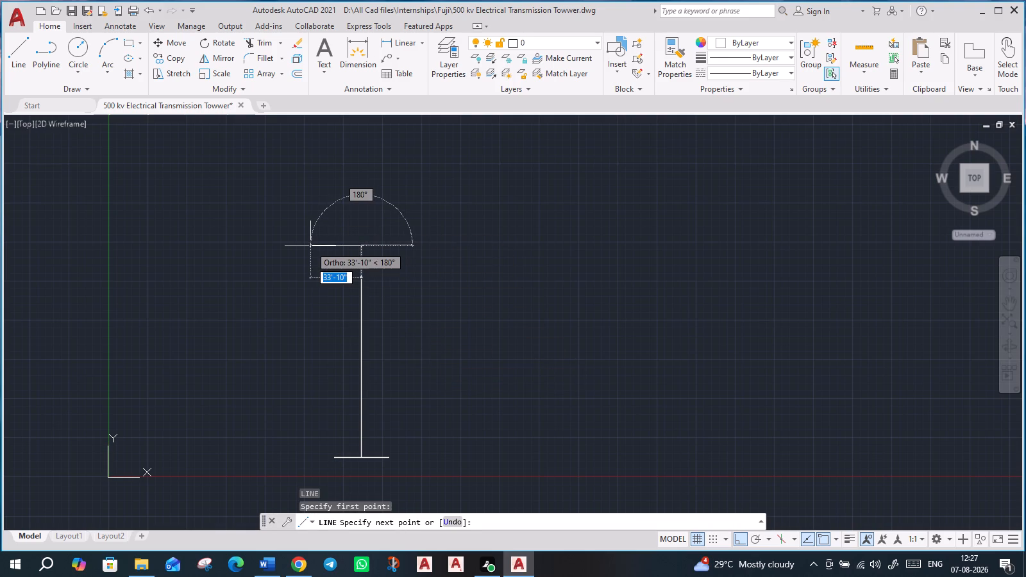
text(33)
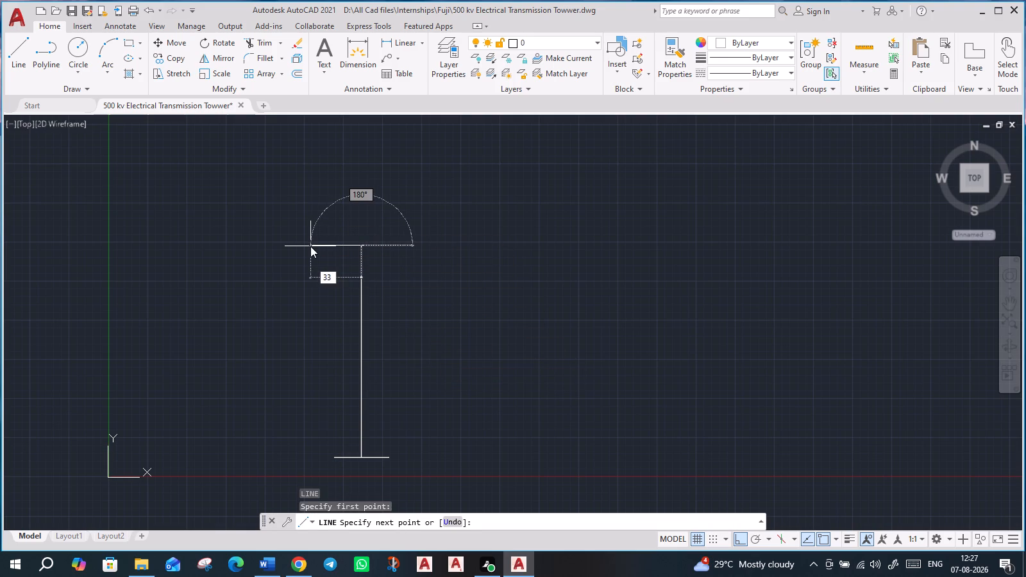
key(apostrophe)
key(Return)
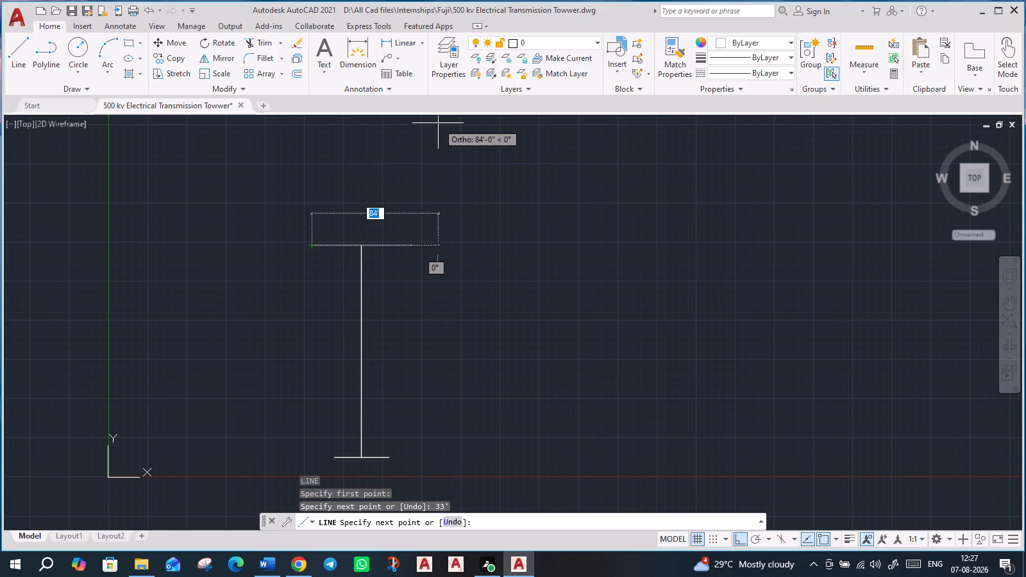
key(Escape)
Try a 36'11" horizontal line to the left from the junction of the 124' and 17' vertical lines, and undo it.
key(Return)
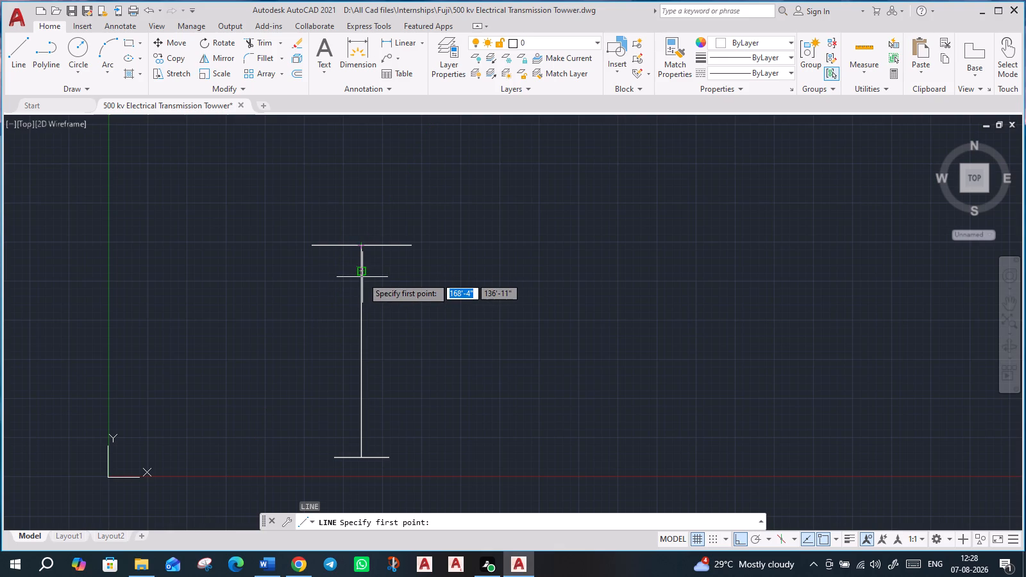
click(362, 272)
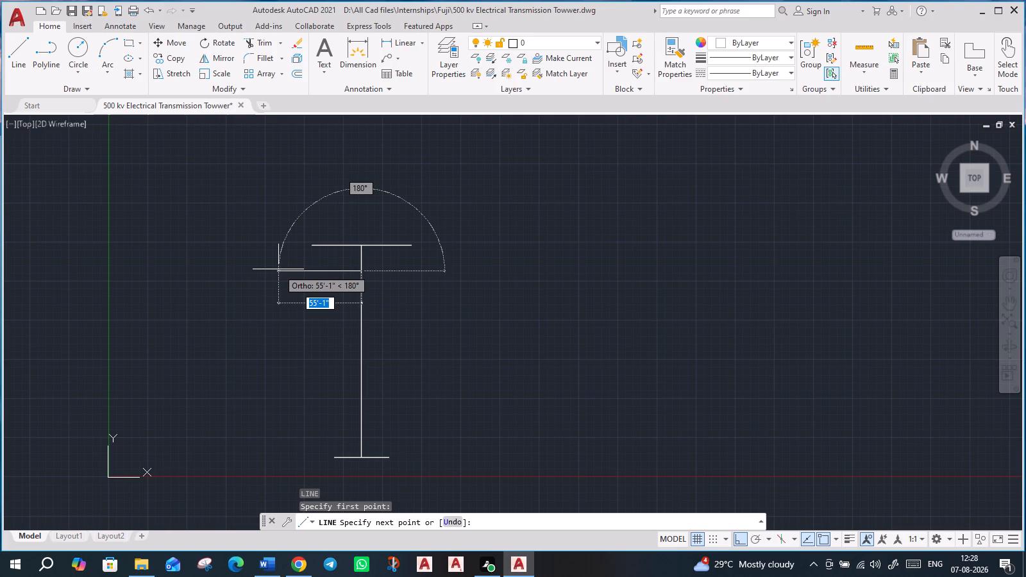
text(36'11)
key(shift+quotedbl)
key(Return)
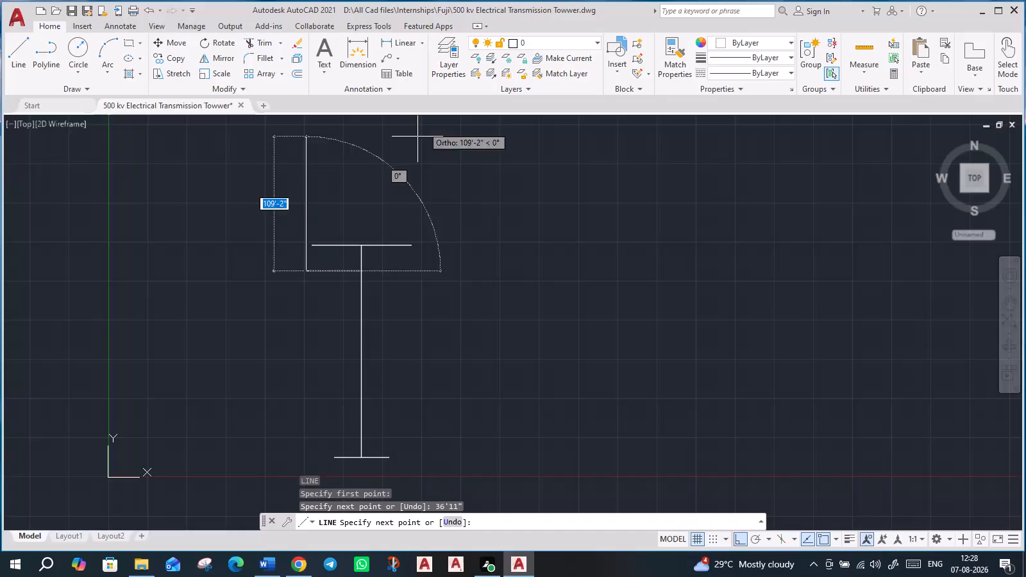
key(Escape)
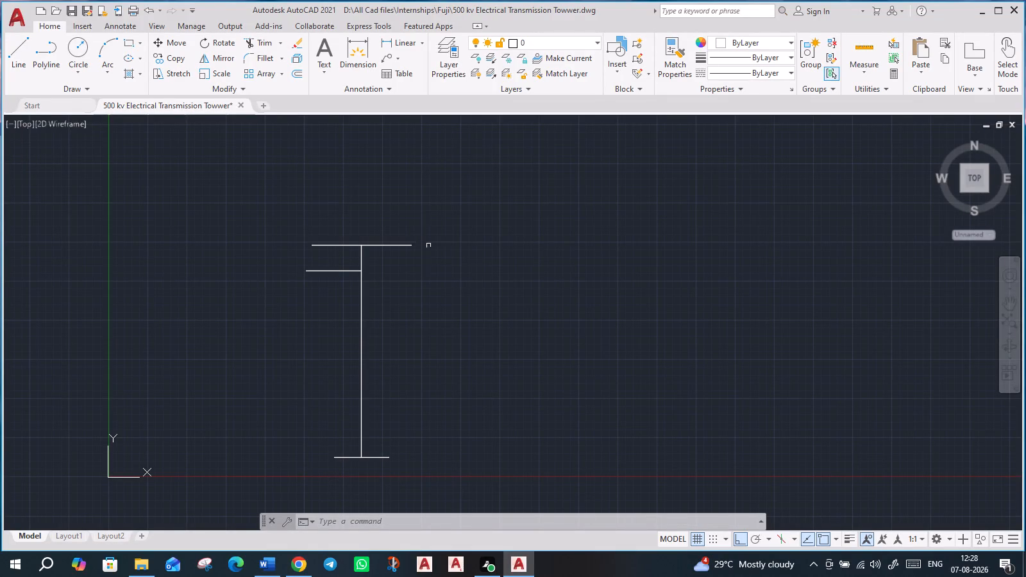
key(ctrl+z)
Draw a 40' horizontal line to the left from the junction of the 124' and 17' vertical lines.
key(l)
key(Return)
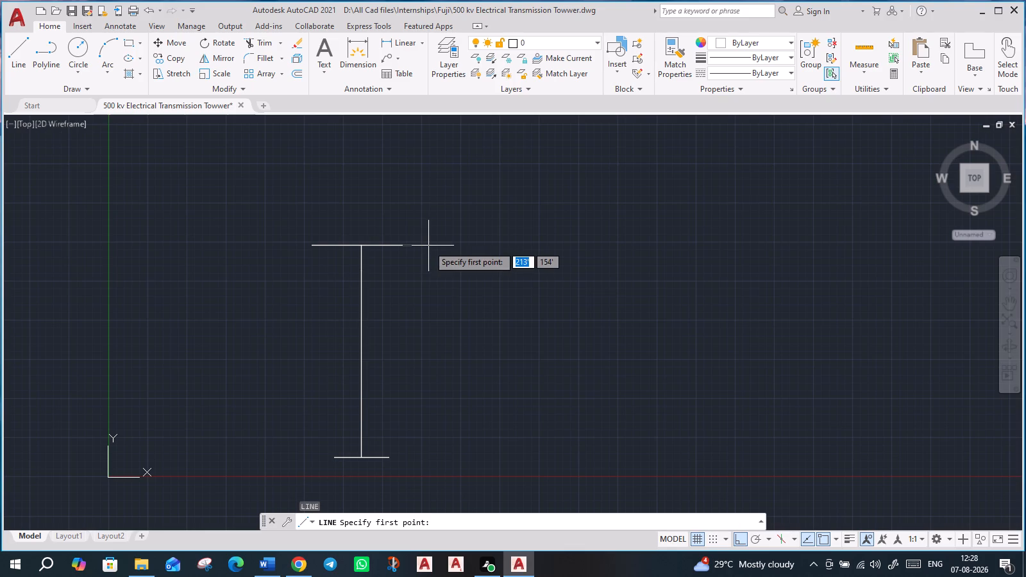
click(360, 273)
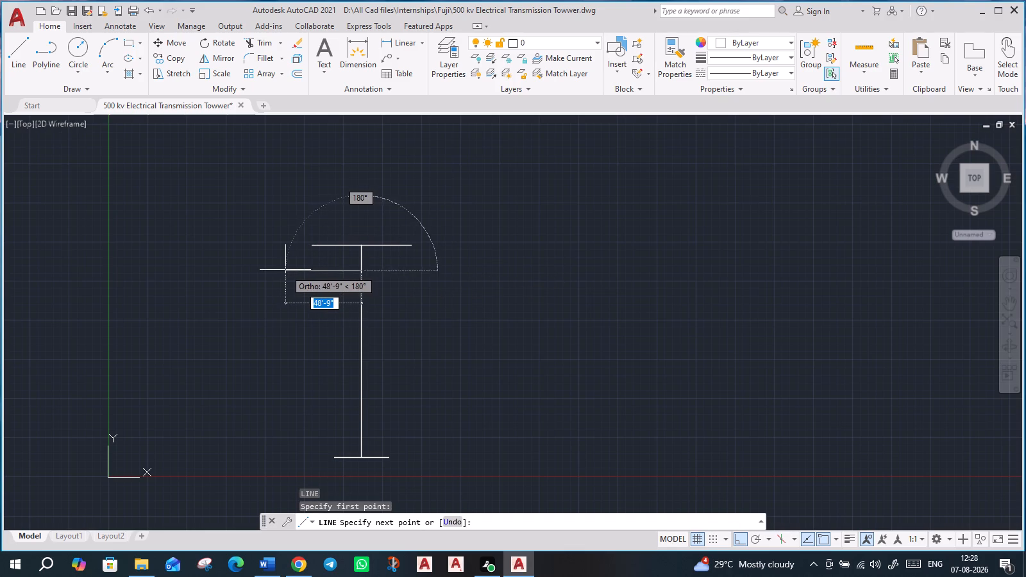
text(40)
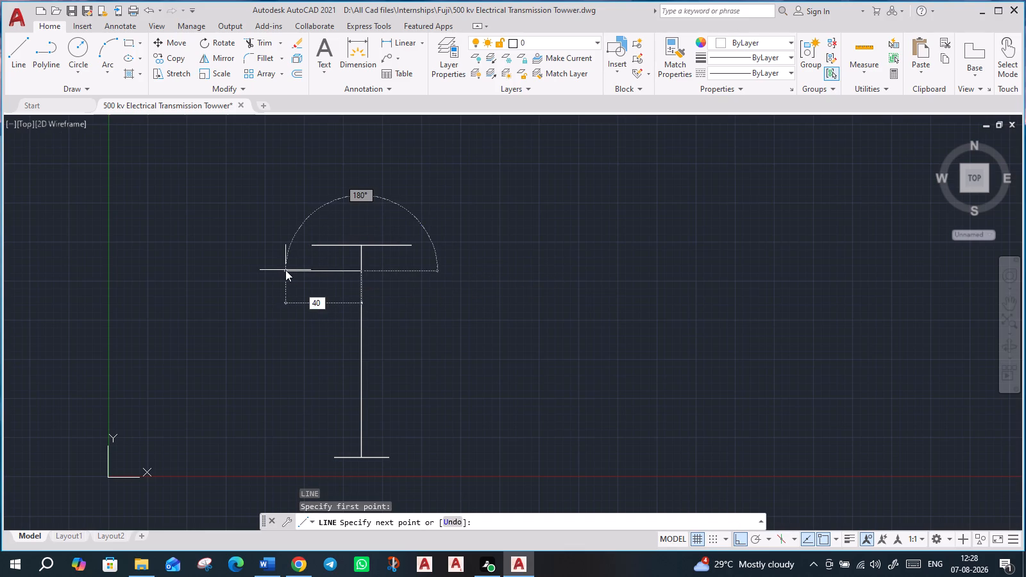
key(apostrophe)
key(Return)
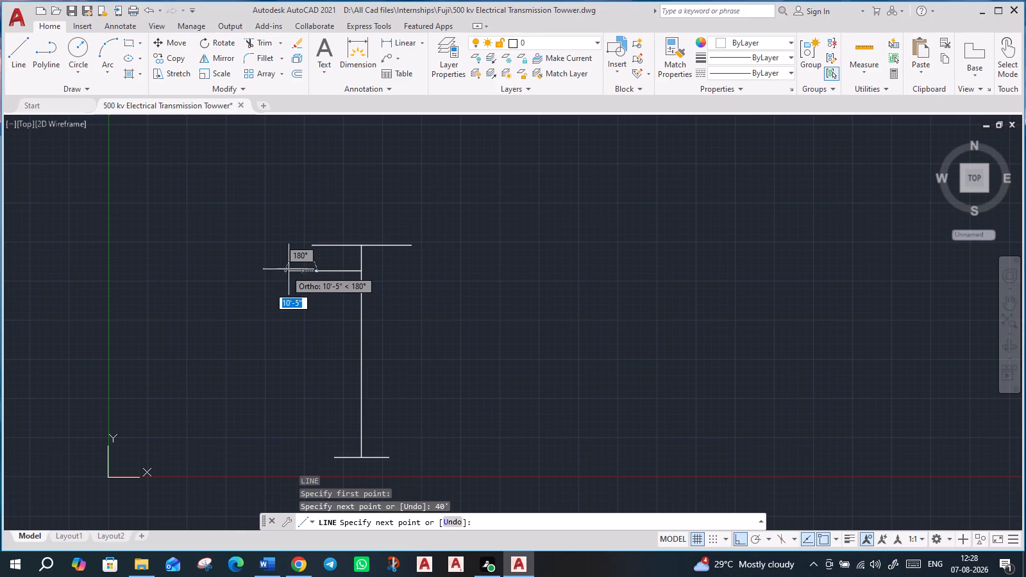
key(Escape)
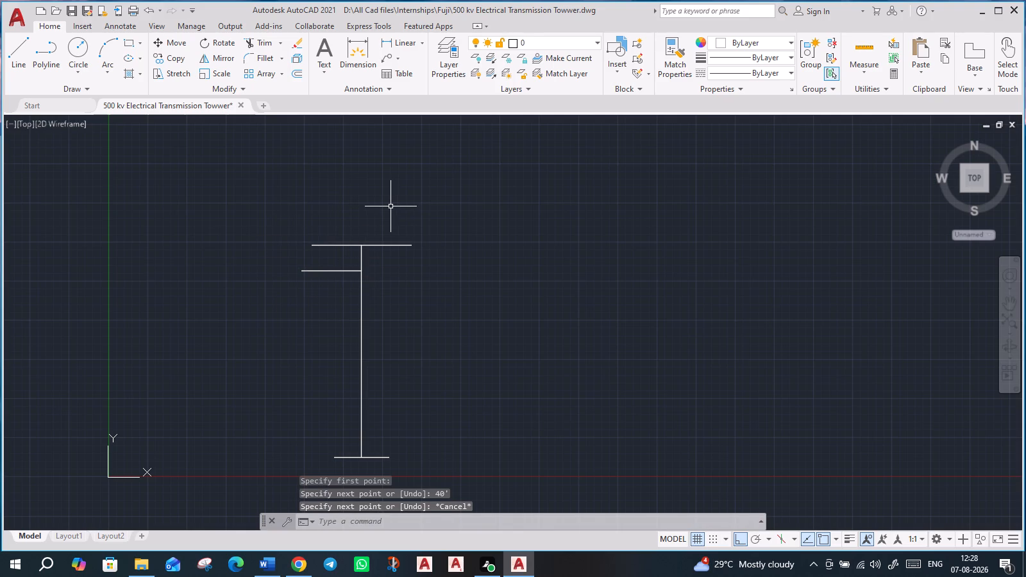
Draw a 40' horizontal line to the right from the same junction on the centre line.
key(Return)
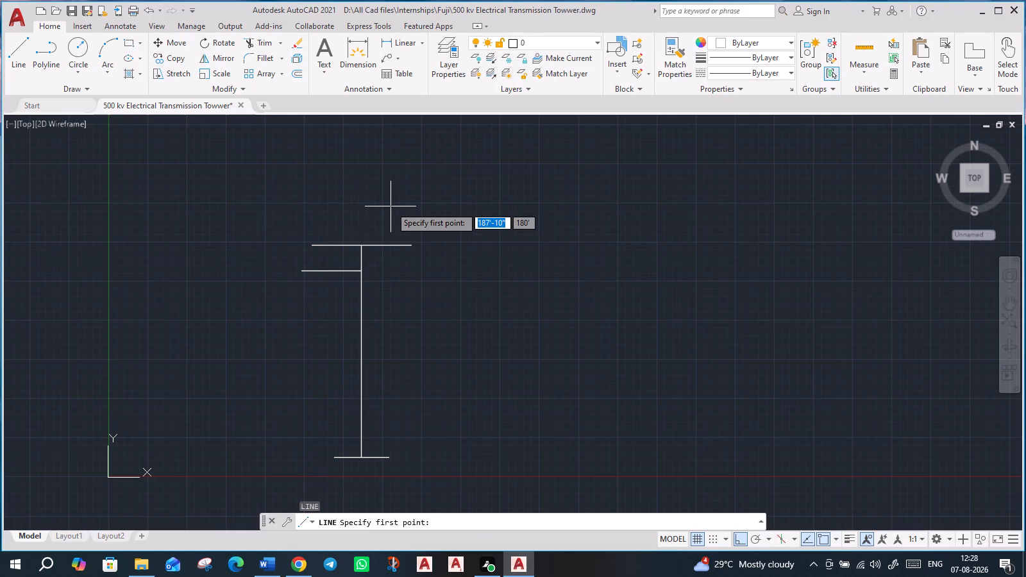
click(358, 271)
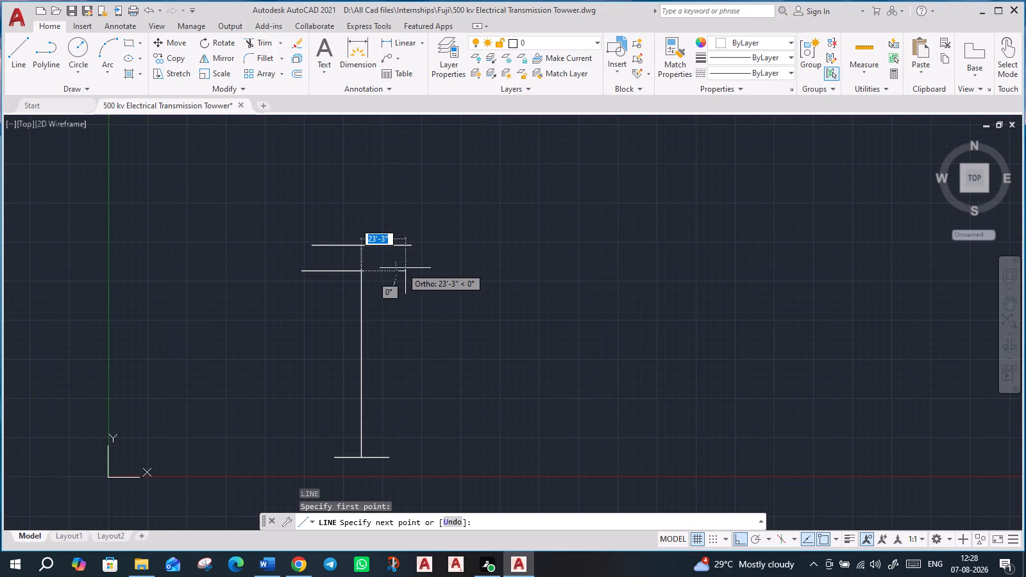
text(40')
key(Return)
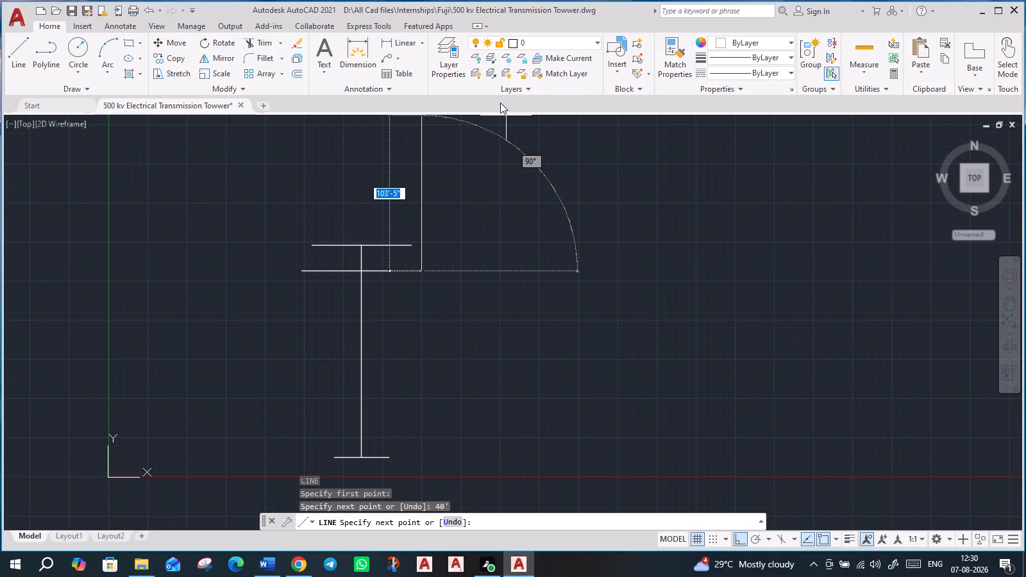
key(Escape)
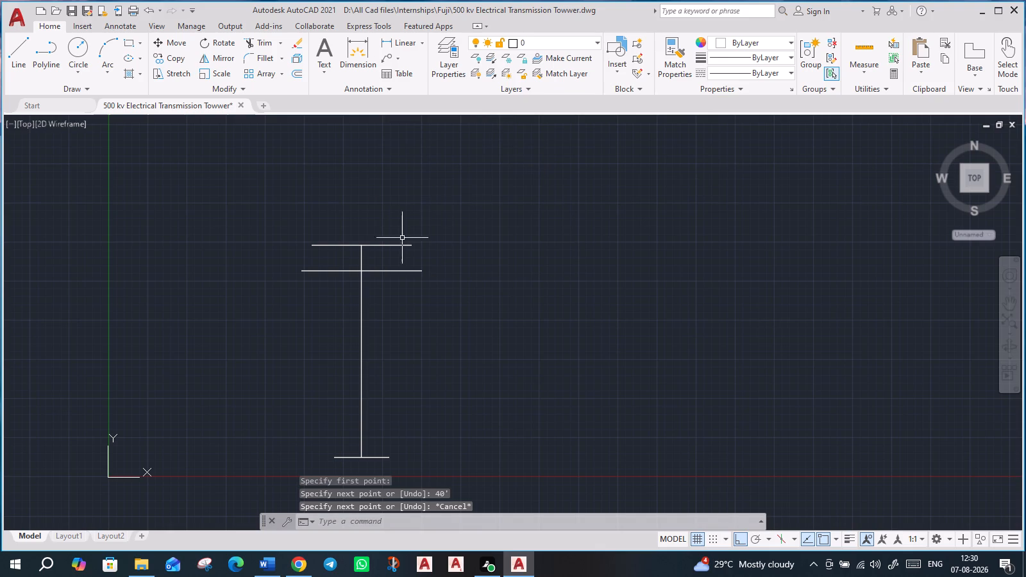
Join the two 40' horizontal lines on either side of the centre line into one line.
click(398, 272)
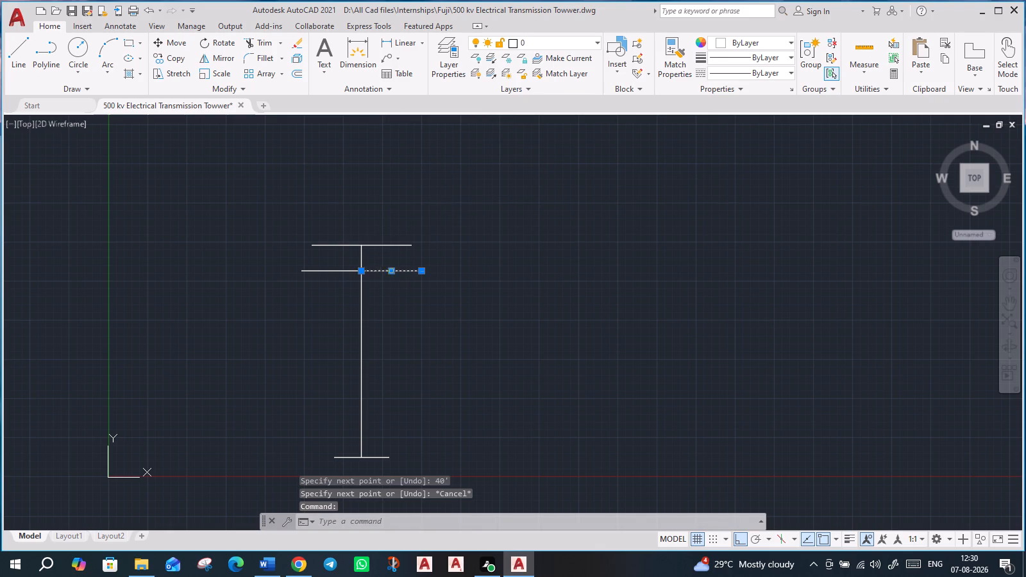
shift+click(331, 271)
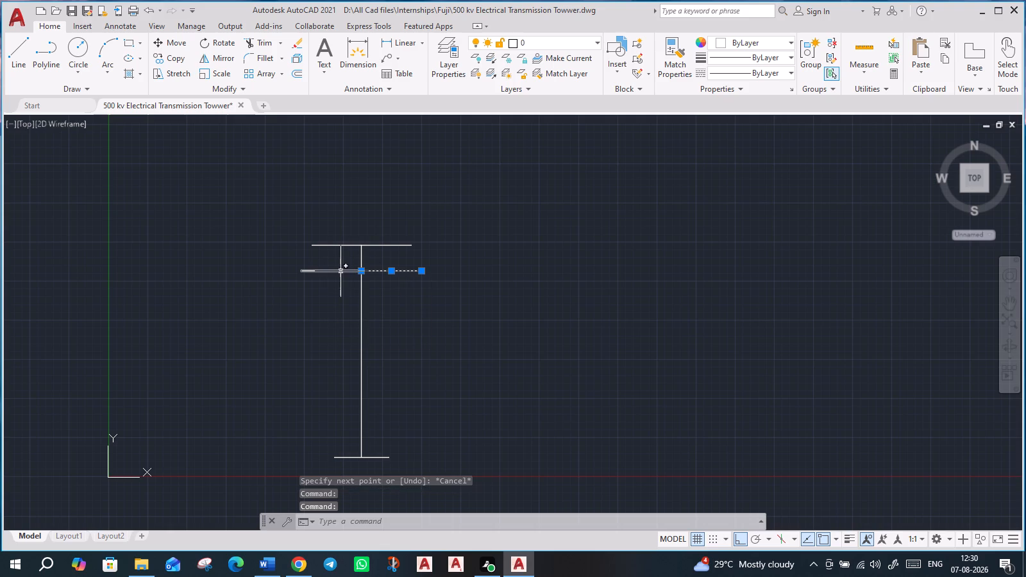
click(341, 271)
text(jo)
key(Return)
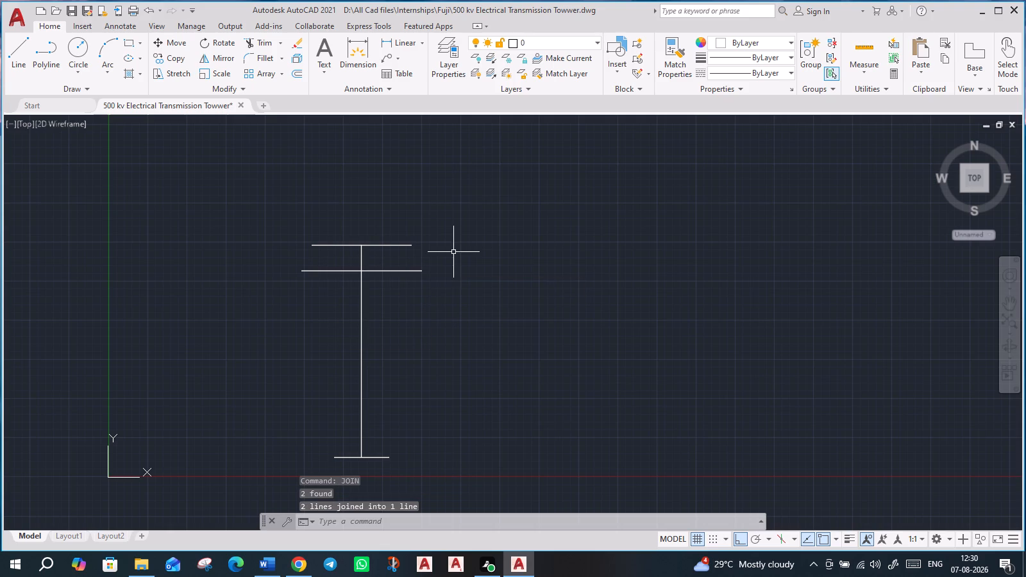
Offset the joined lower cross-arm line 5' upward.
click(385, 271)
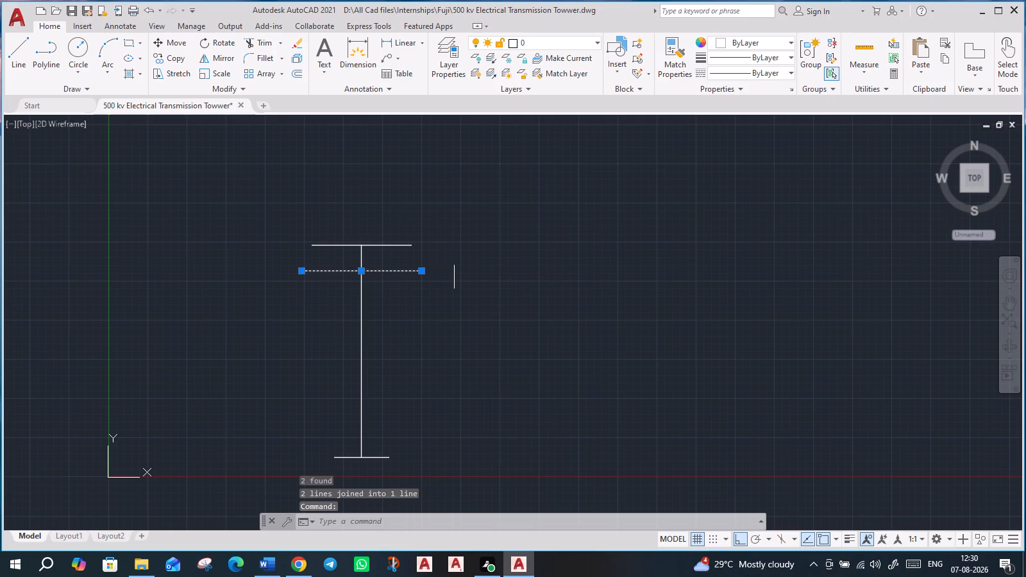
scroll(454, 272, down, 2)
scroll(456, 285, up, 3)
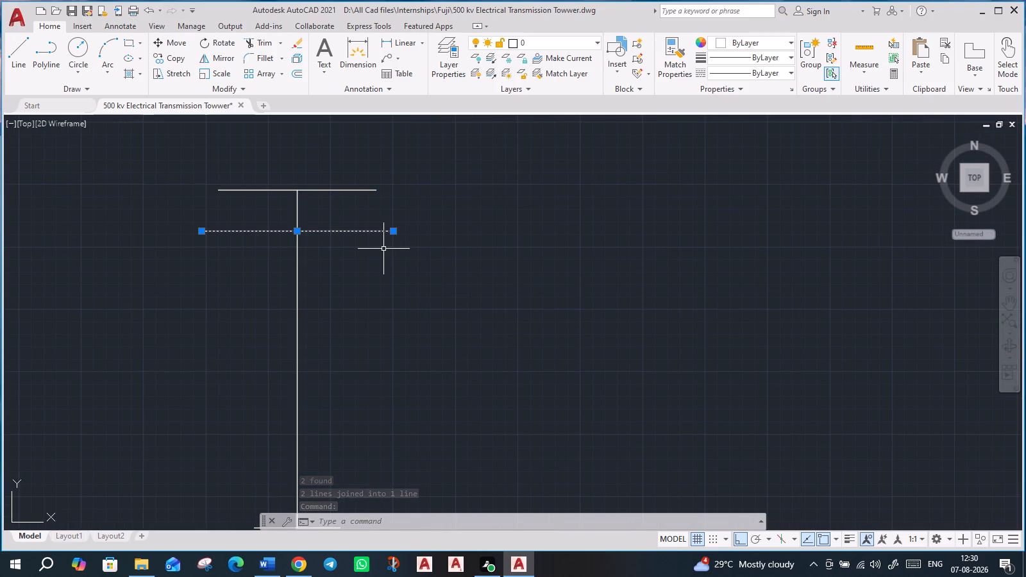
key(o)
key(Return)
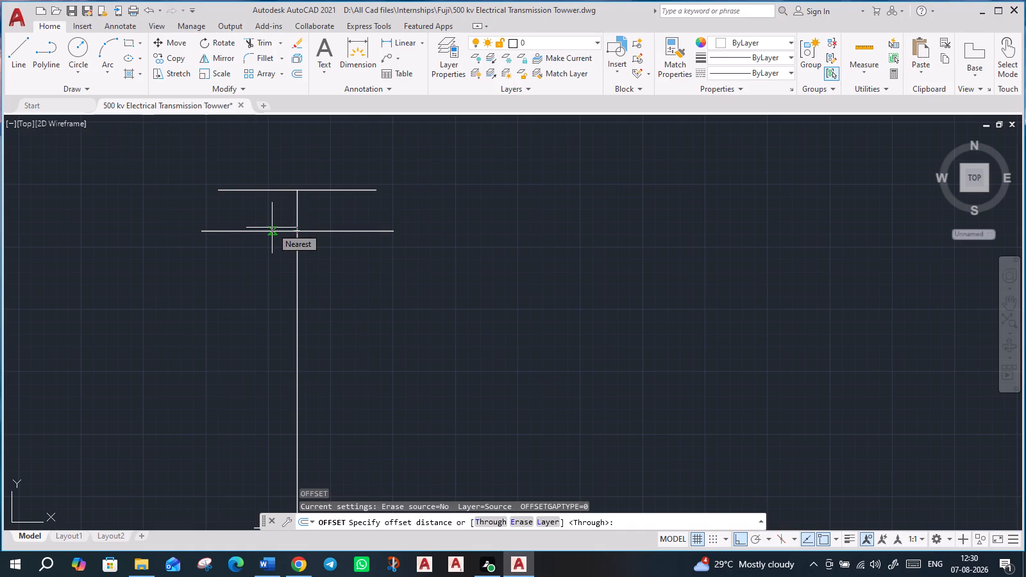
key(5)
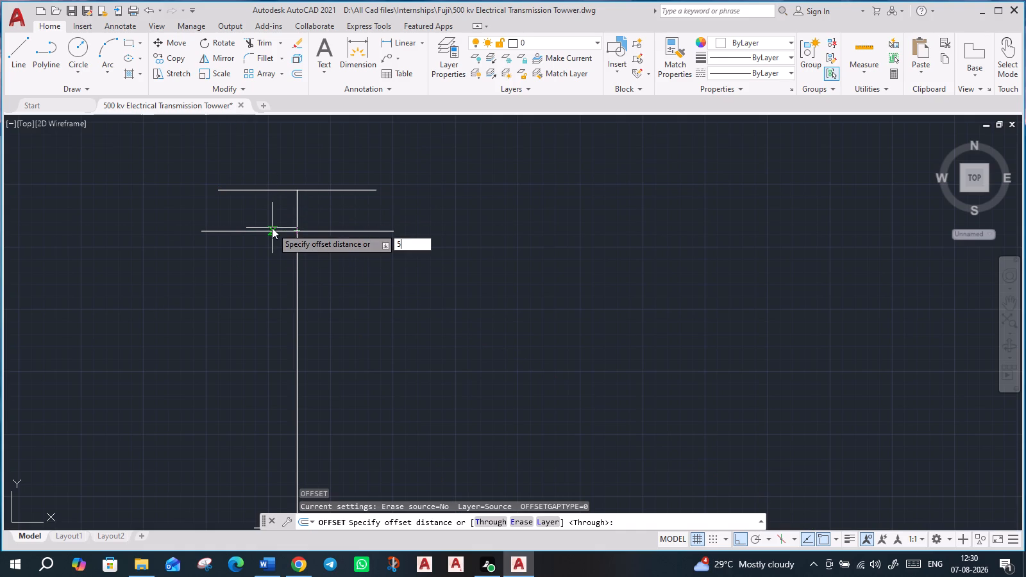
key(apostrophe)
key(Return)
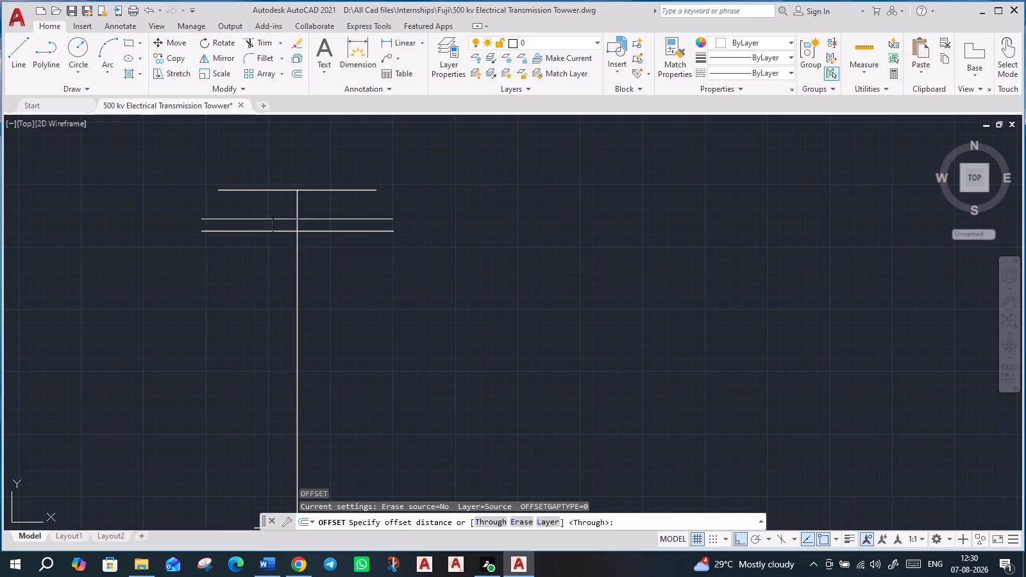
click(275, 214)
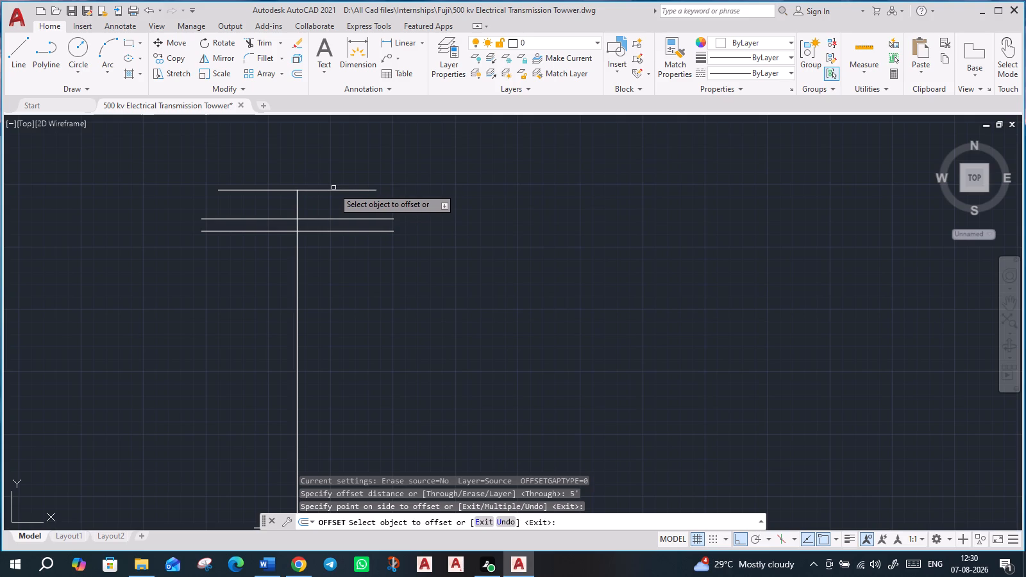
key(Escape)
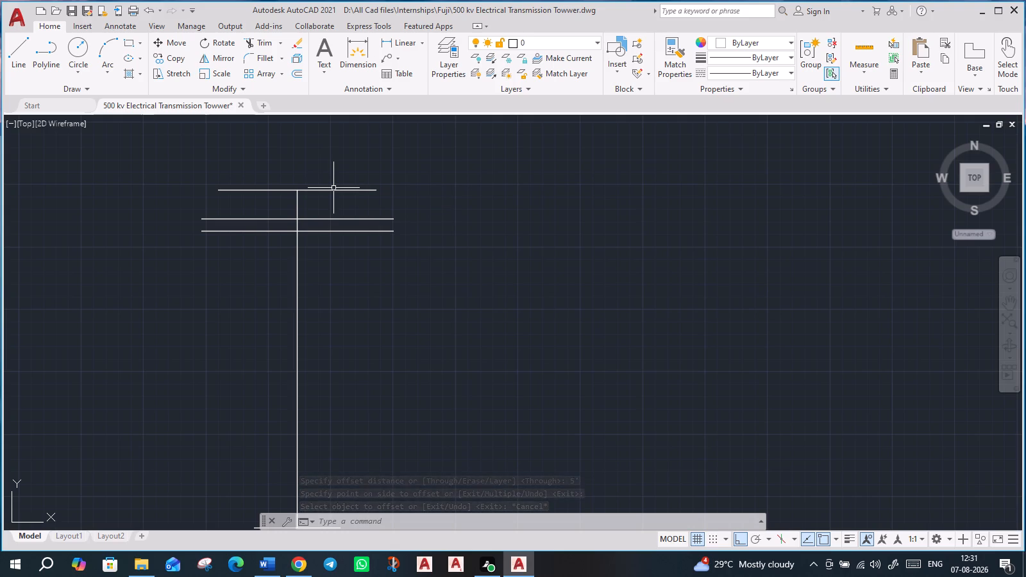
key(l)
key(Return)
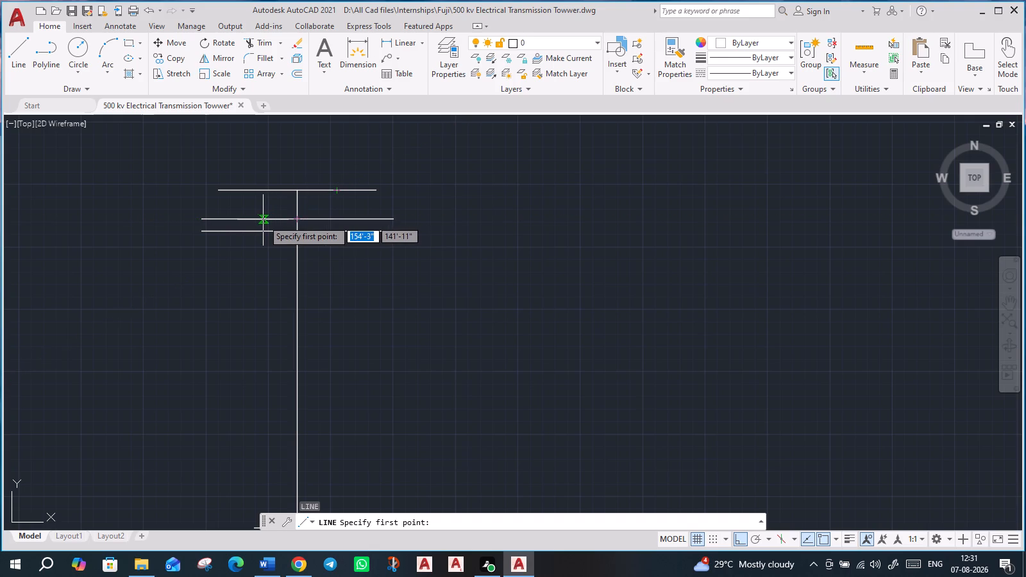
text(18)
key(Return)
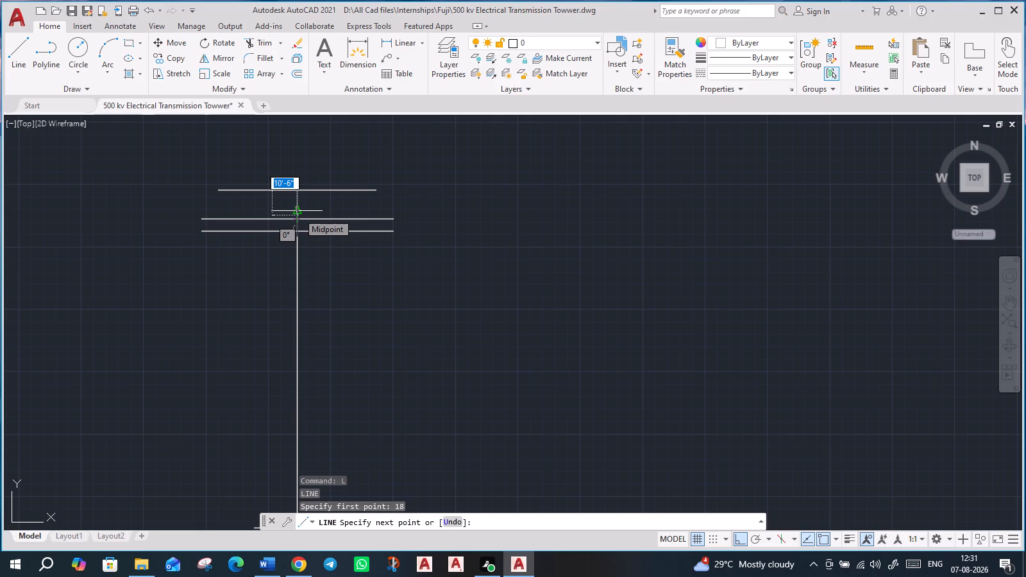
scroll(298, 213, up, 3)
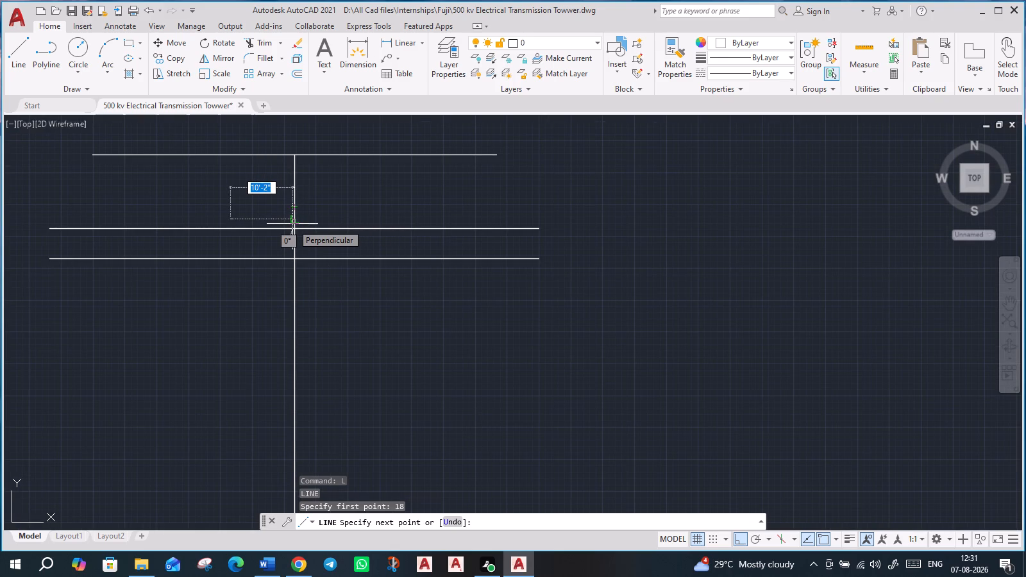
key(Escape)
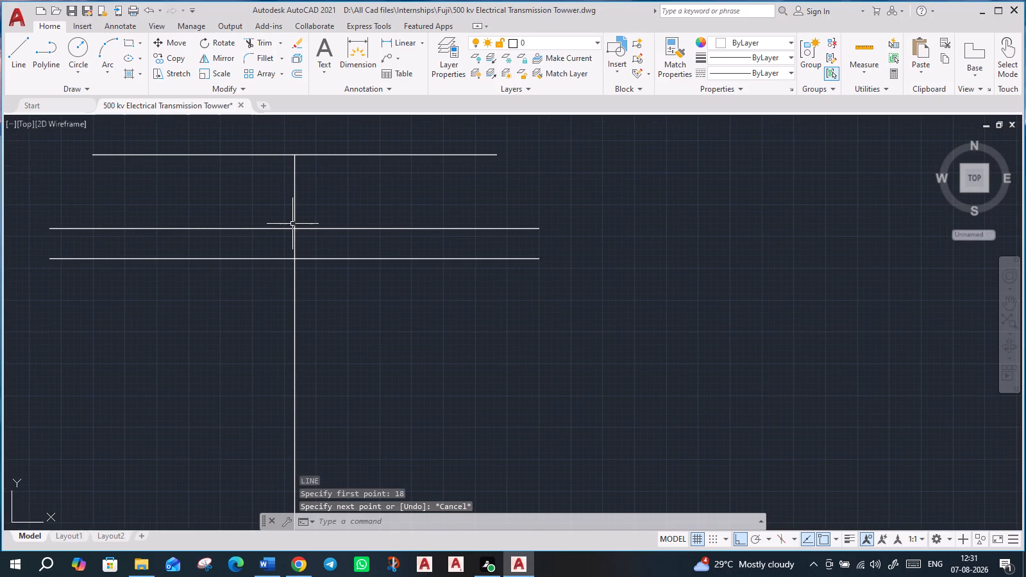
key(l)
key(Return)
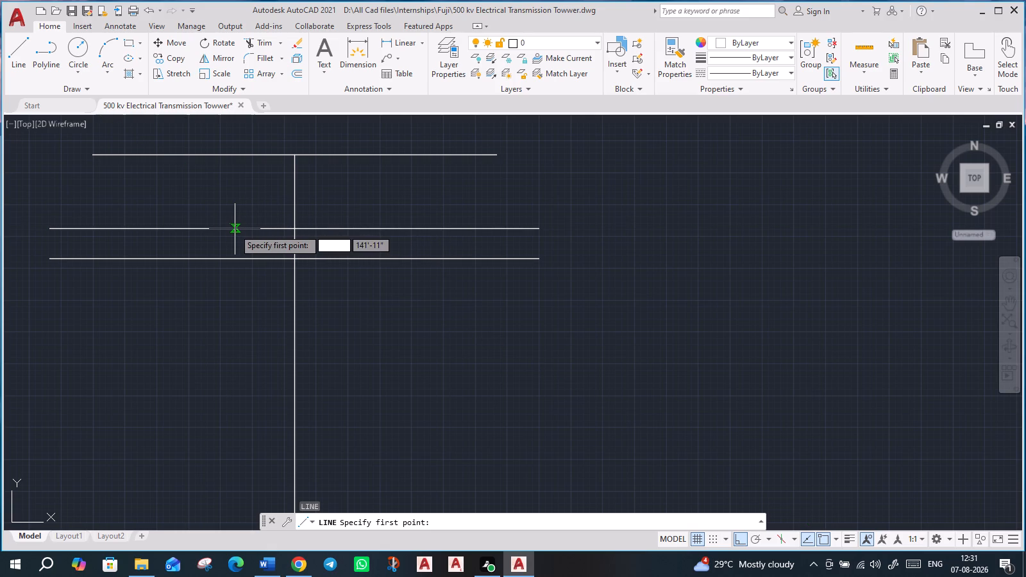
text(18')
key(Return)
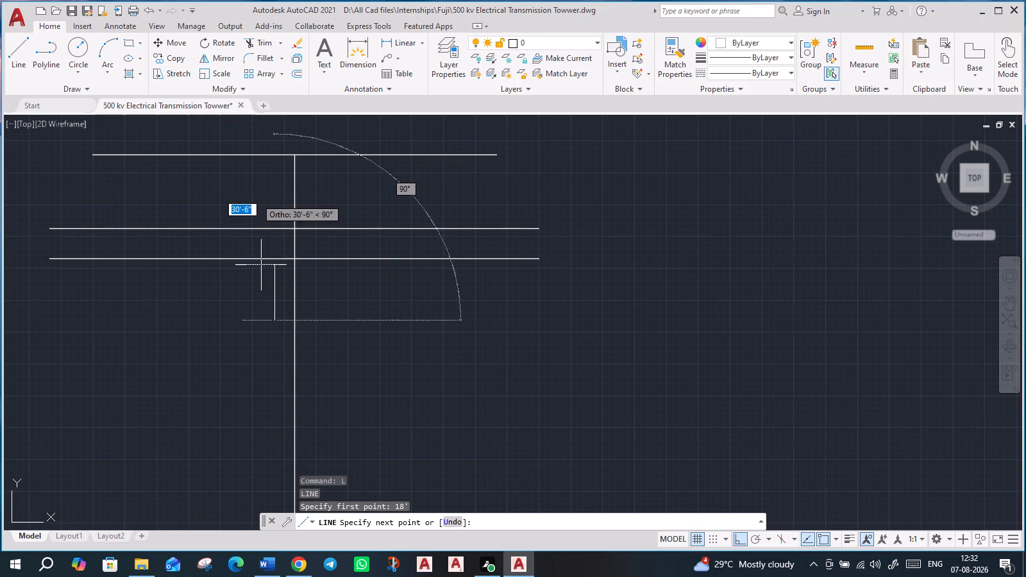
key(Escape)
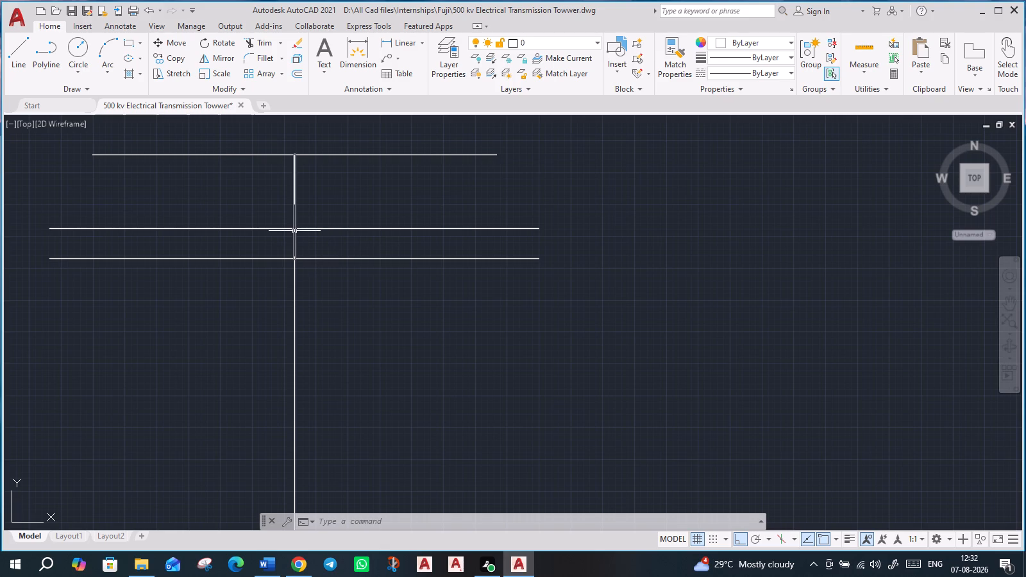
Draw an 18' horizontal line to the left from the intersection of the centre line and the upper offset line.
key(l)
key(Return)
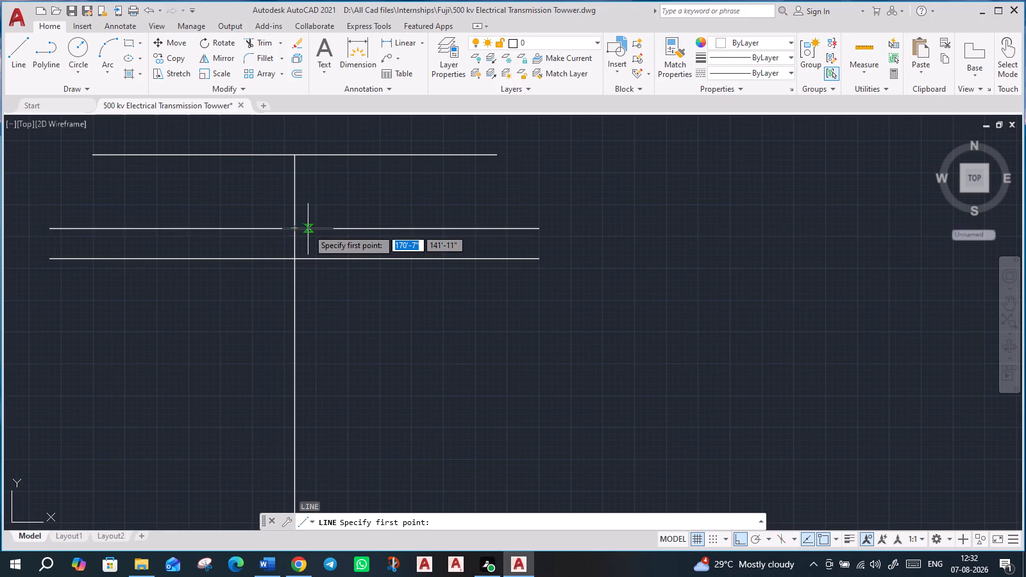
click(292, 229)
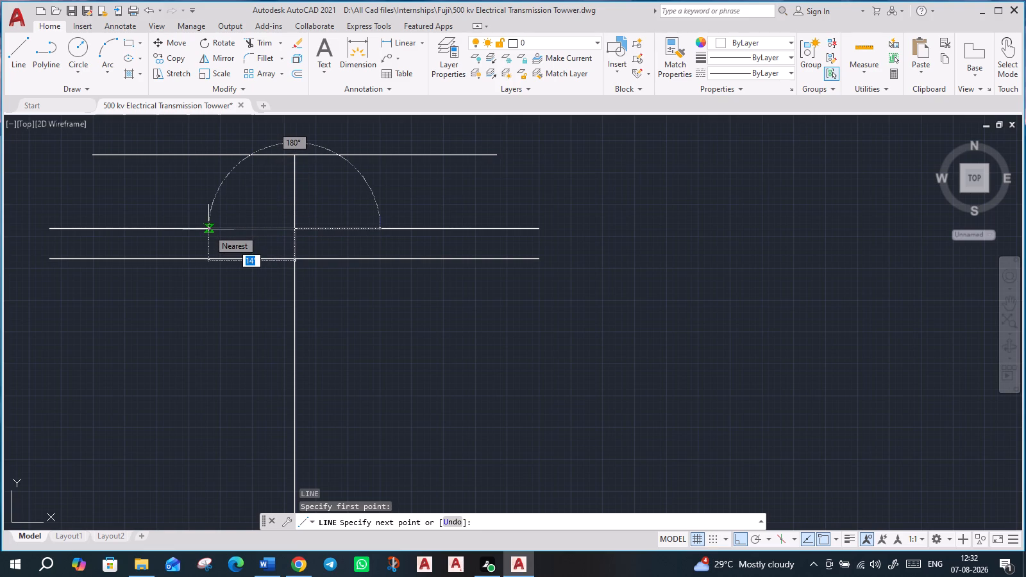
key(1)
text(8')
key(Return)
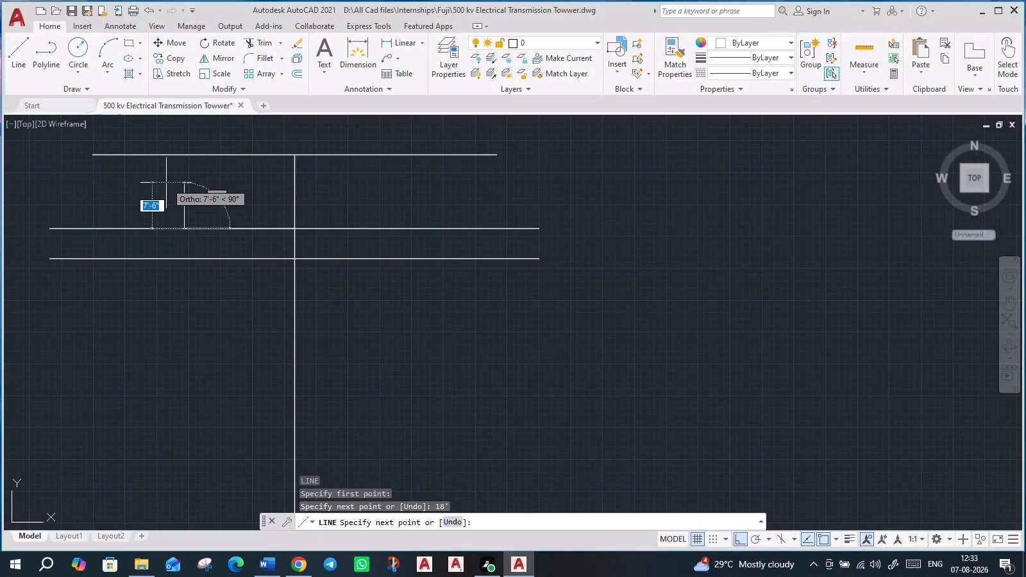
Continue from the left end of the 18' line with a 10' segment angled at 120°.
text(12)
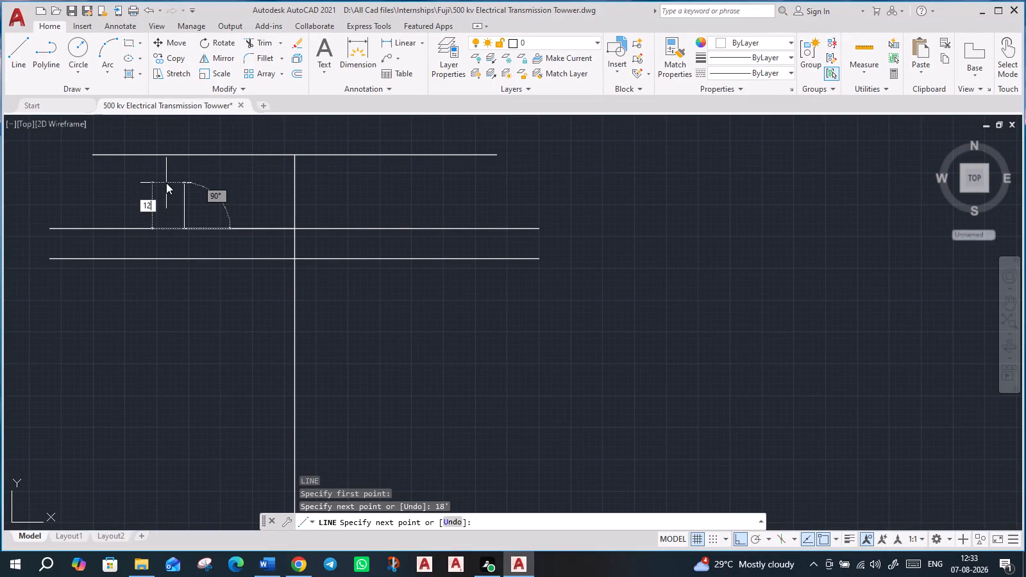
key(0)
key(Tab)
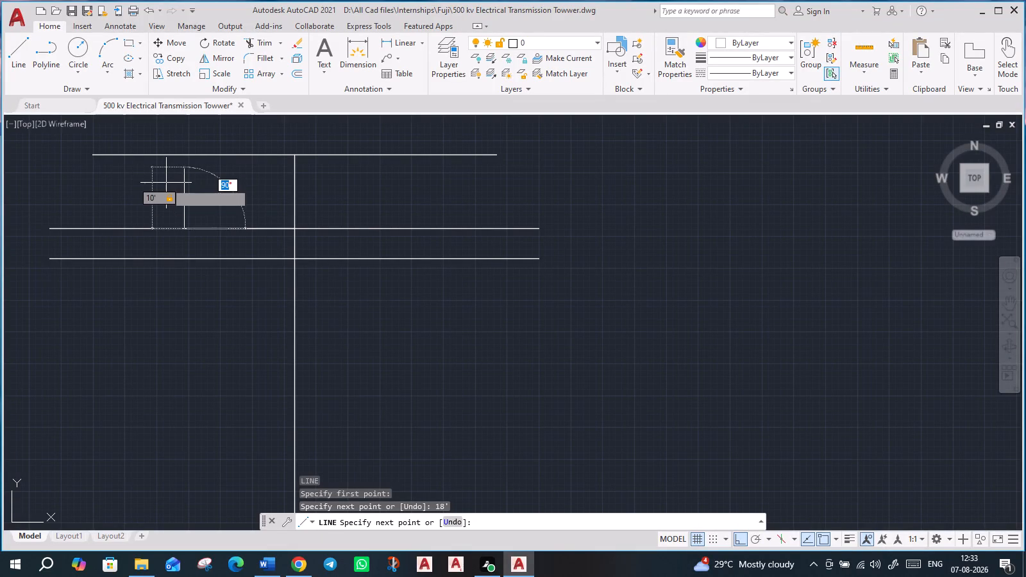
text(120)
key(Return)
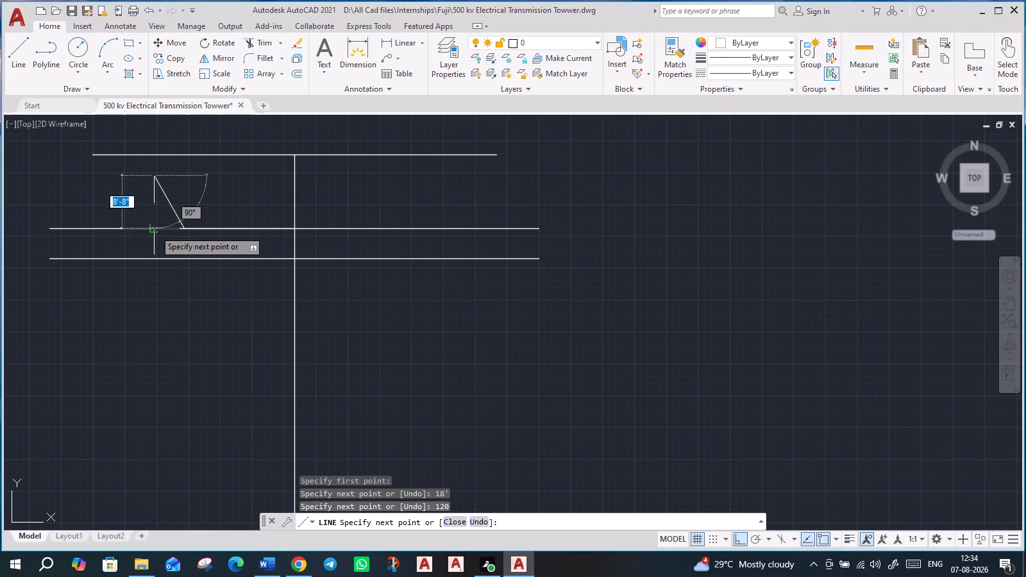
key(Escape)
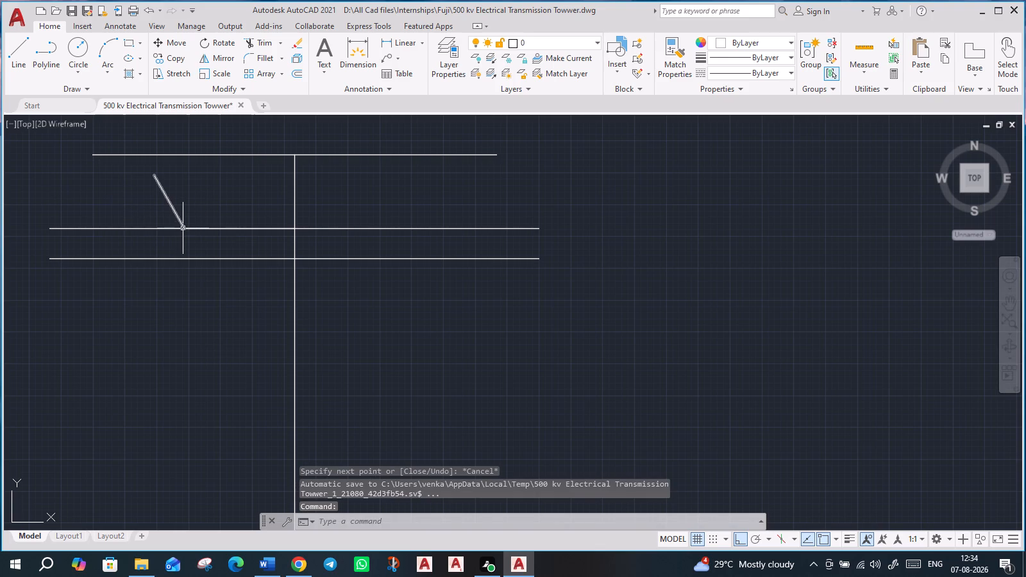
Draw a 19' line at 120° from the left end of the 18' line.
key(l)
key(Return)
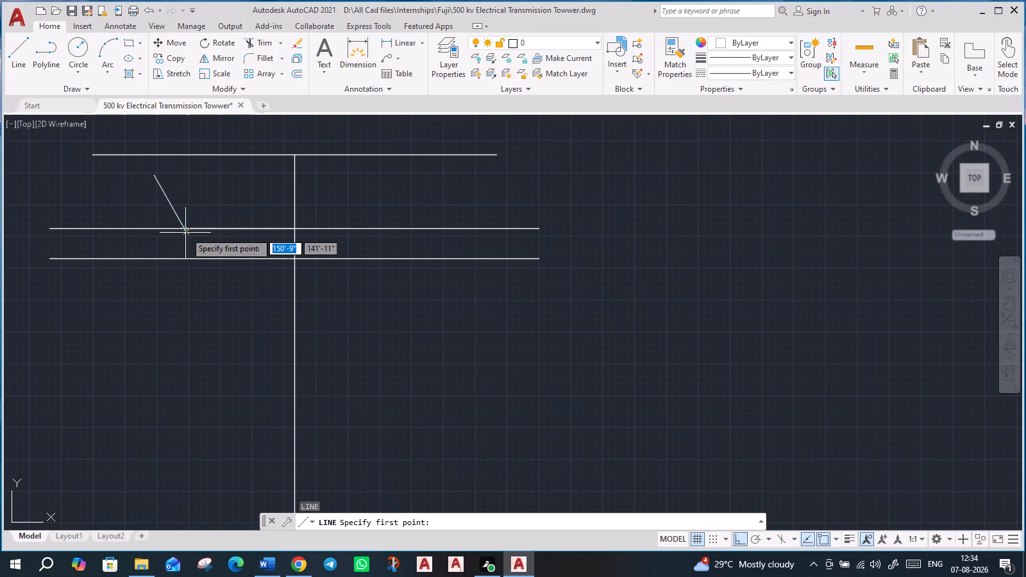
click(185, 231)
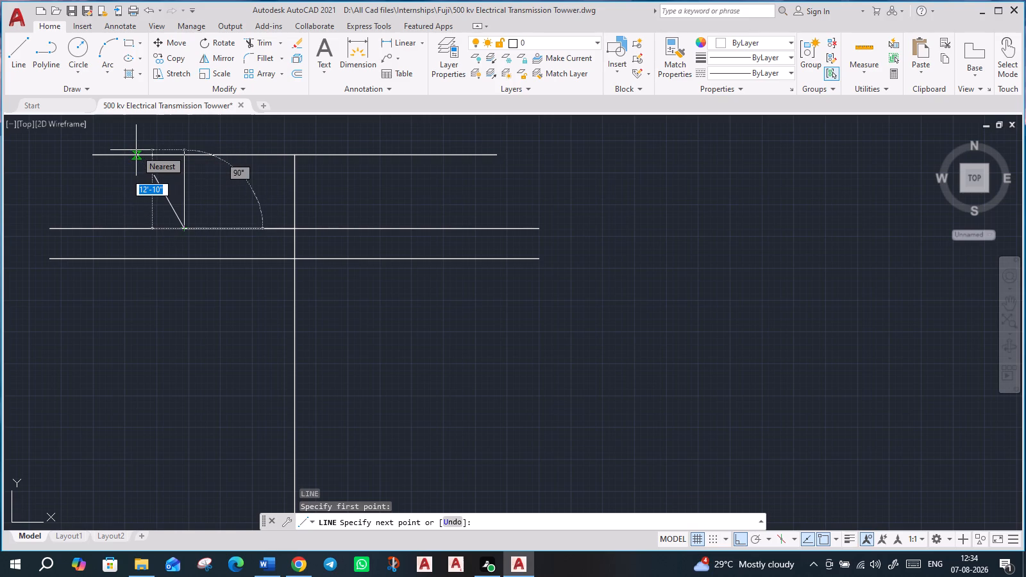
text(19)
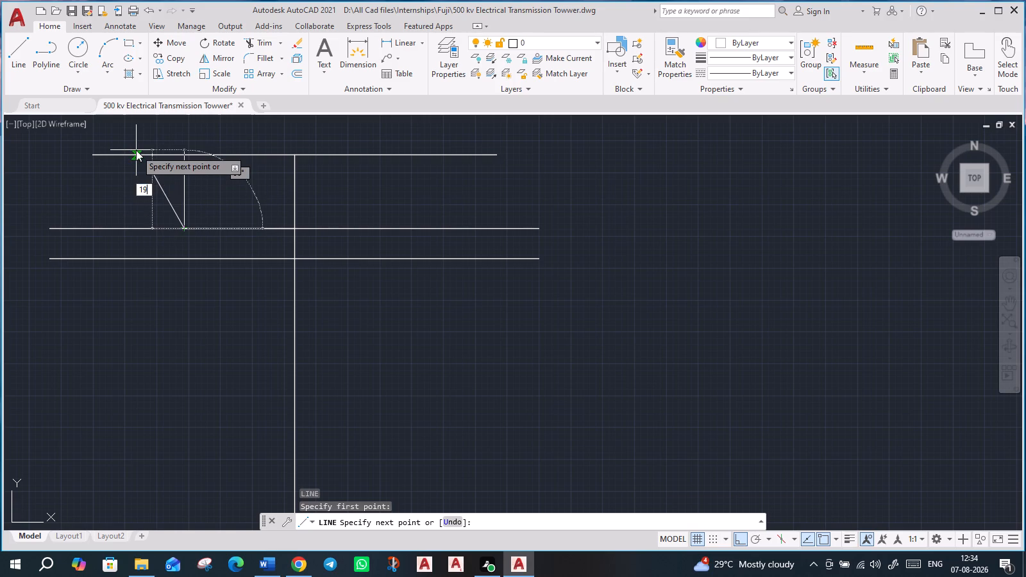
key(apostrophe)
key(Tab)
text(12)
key(0)
key(Return)
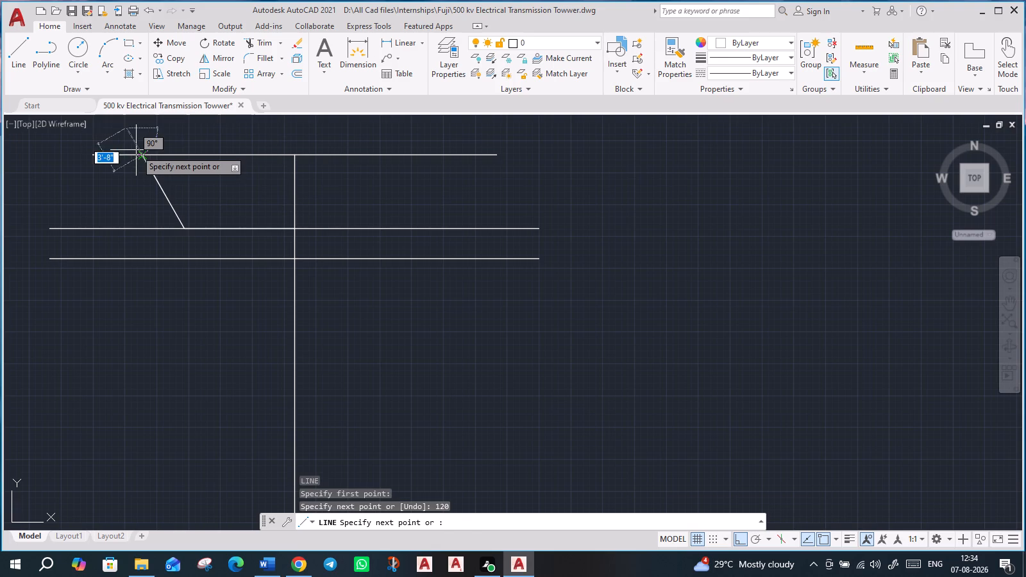
key(Escape)
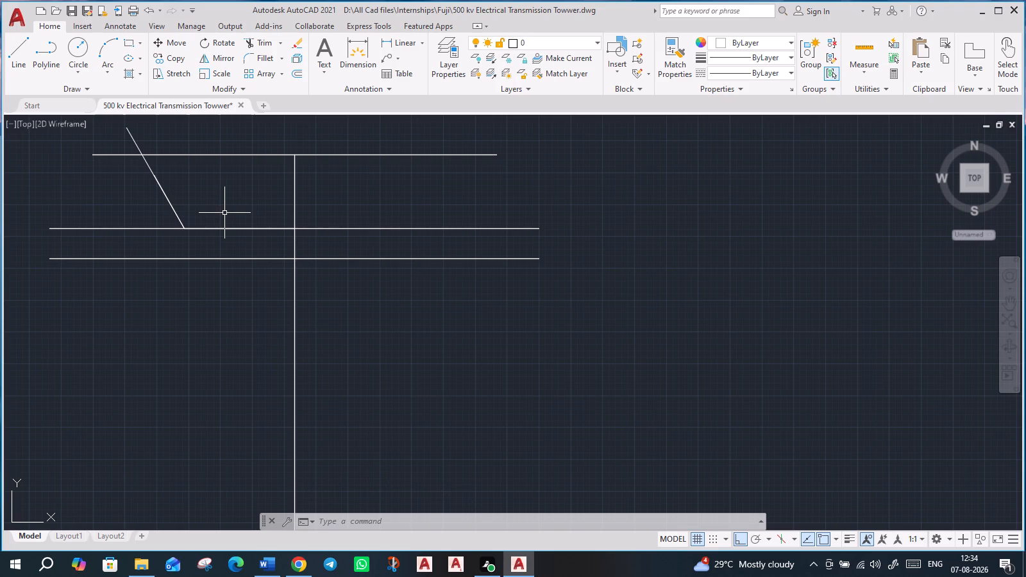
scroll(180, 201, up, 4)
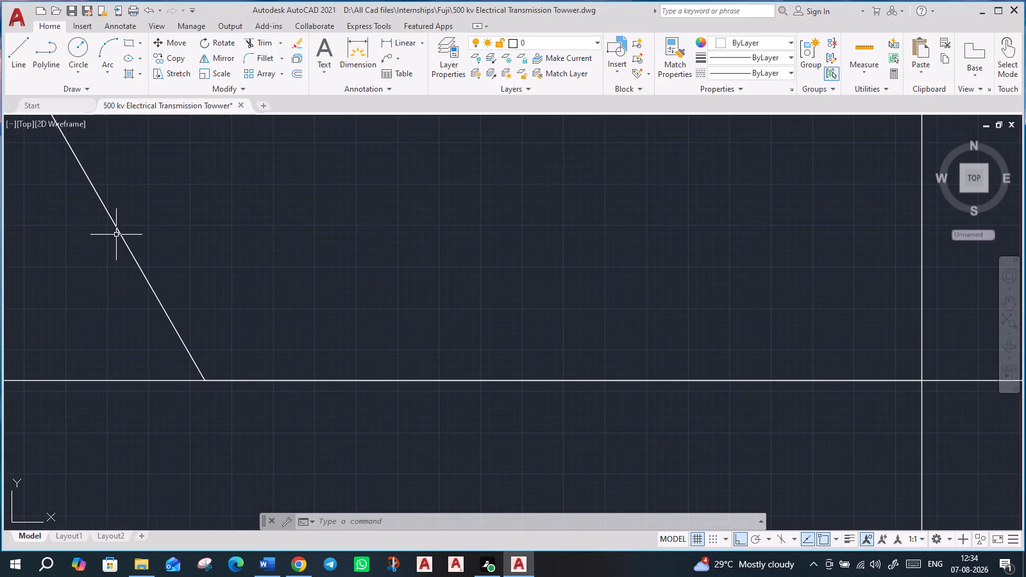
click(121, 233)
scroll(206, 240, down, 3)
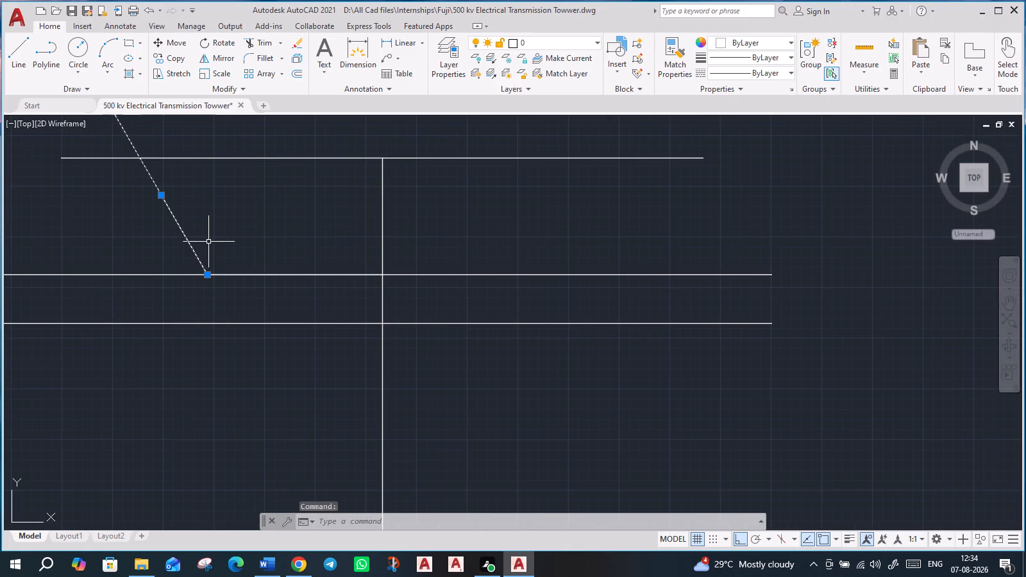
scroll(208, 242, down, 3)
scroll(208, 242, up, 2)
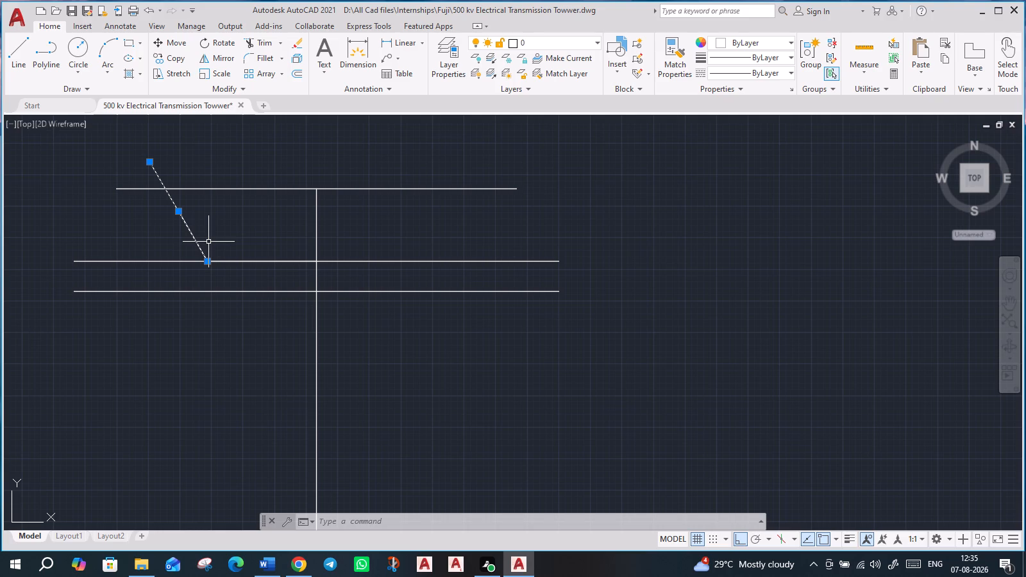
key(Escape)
Examine the angled 120° line rising from the left end of the 18' line.
click(200, 247)
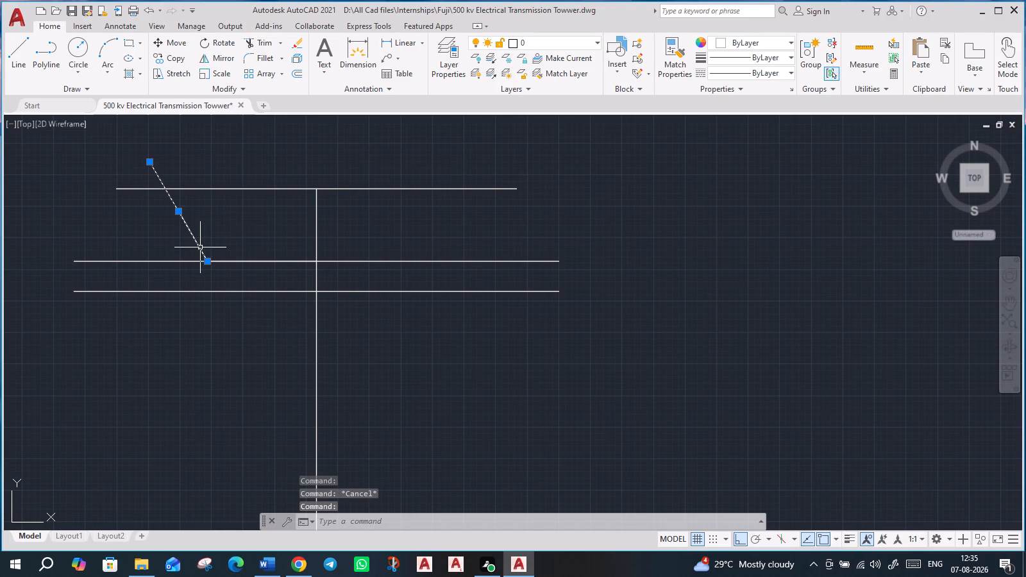
scroll(200, 247, up, 4)
key(Escape)
scroll(209, 227, down, 3)
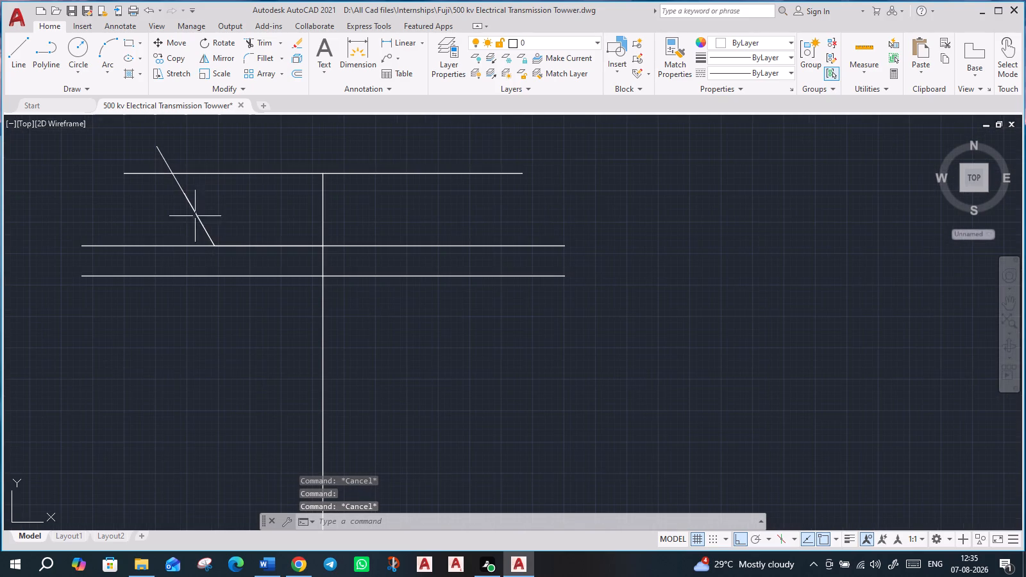
scroll(187, 205, up, 6)
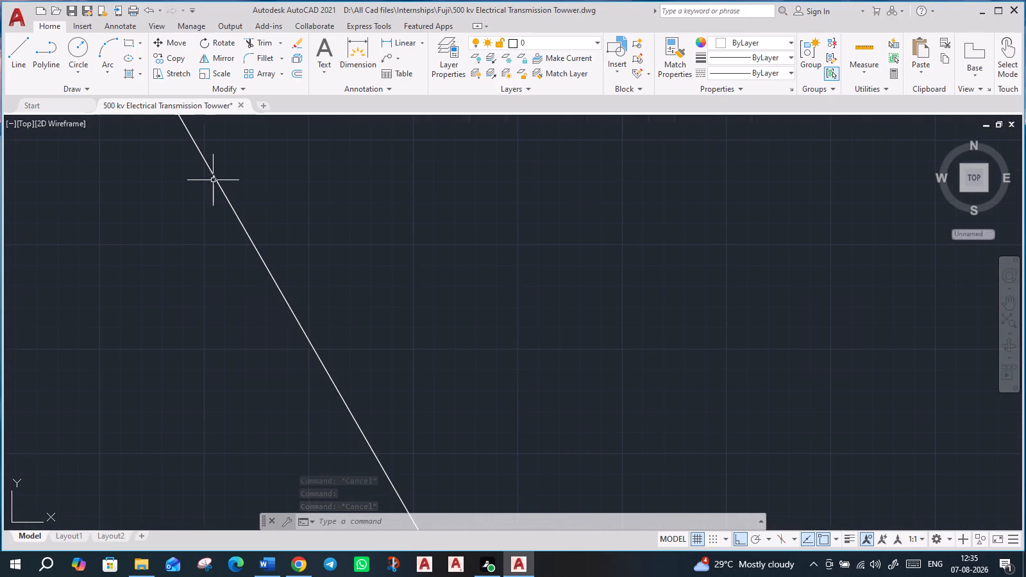
click(214, 180)
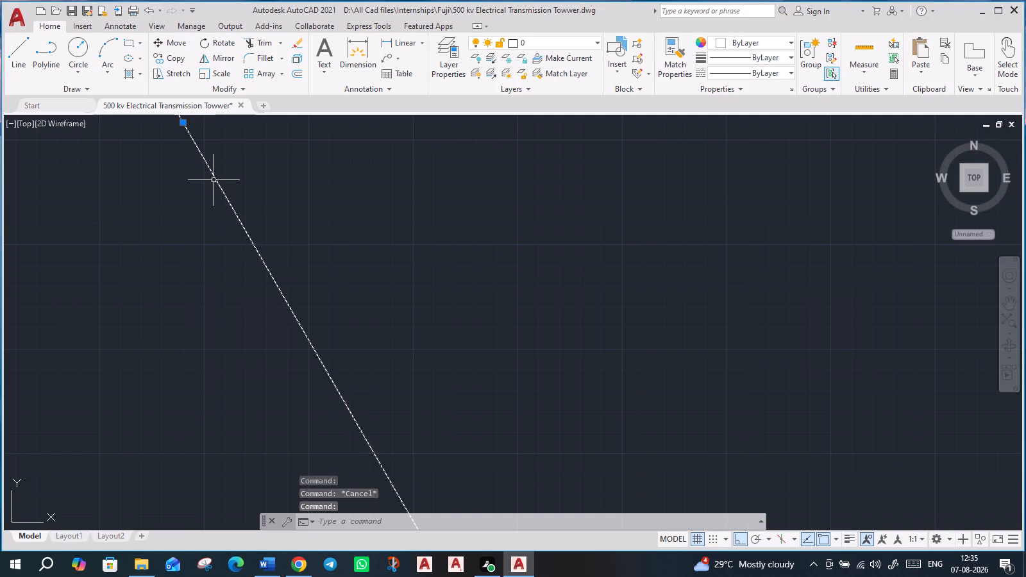
scroll(214, 180, down, 6)
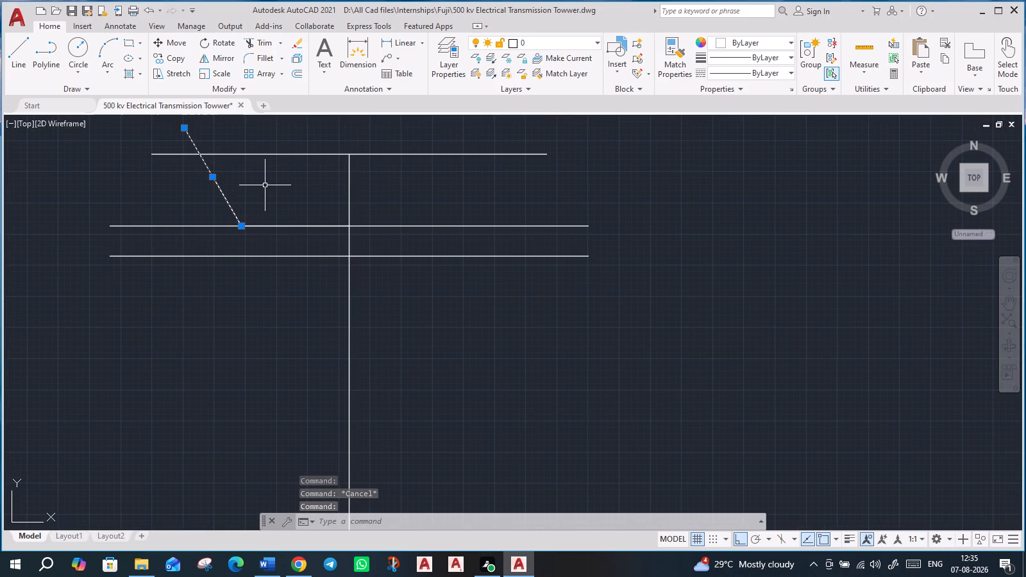
key(Escape)
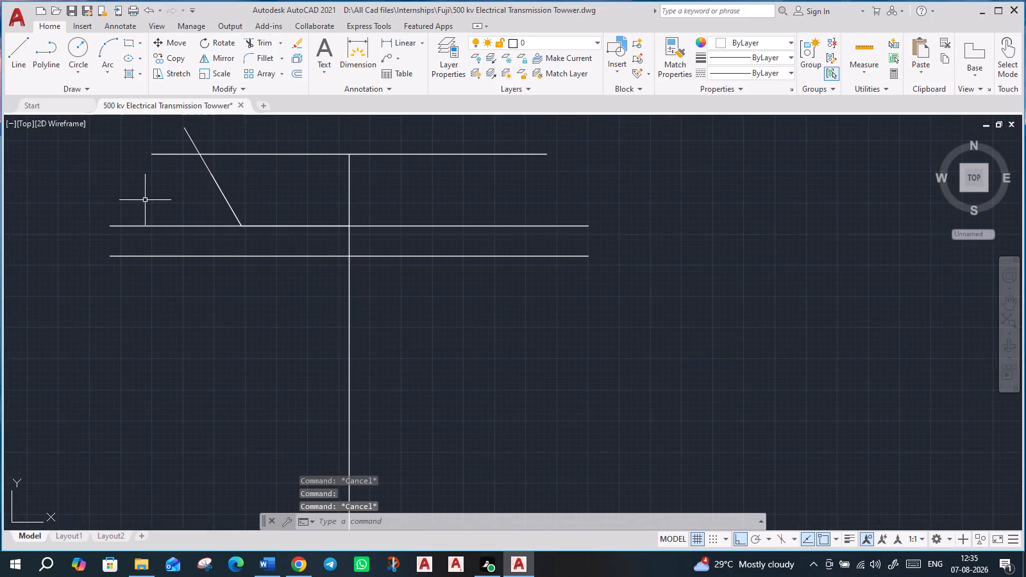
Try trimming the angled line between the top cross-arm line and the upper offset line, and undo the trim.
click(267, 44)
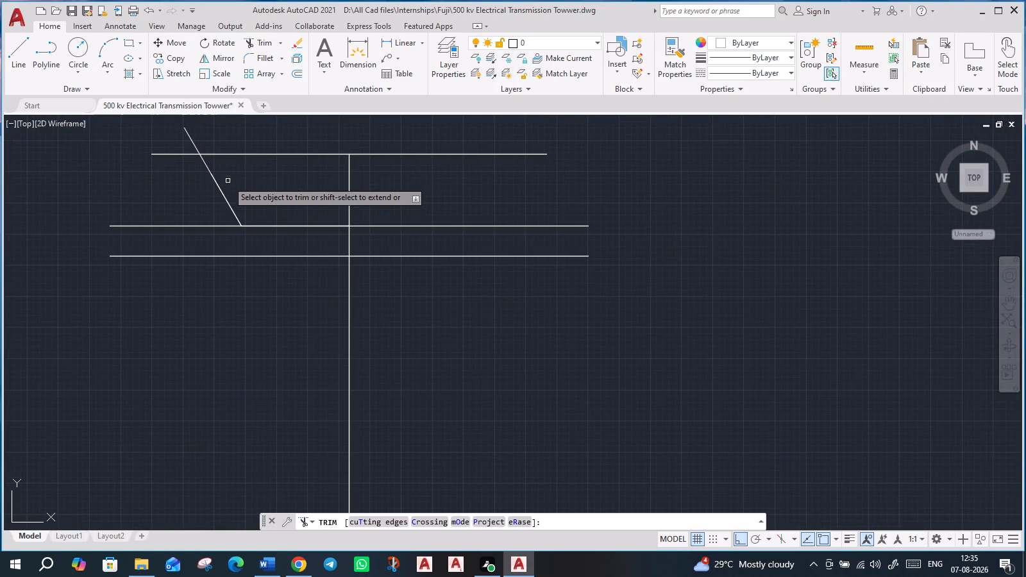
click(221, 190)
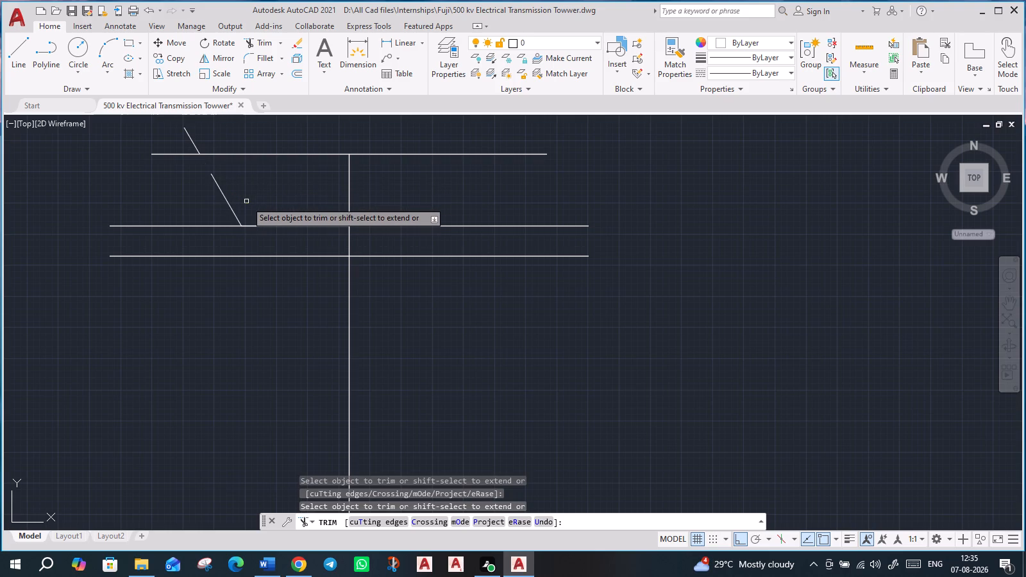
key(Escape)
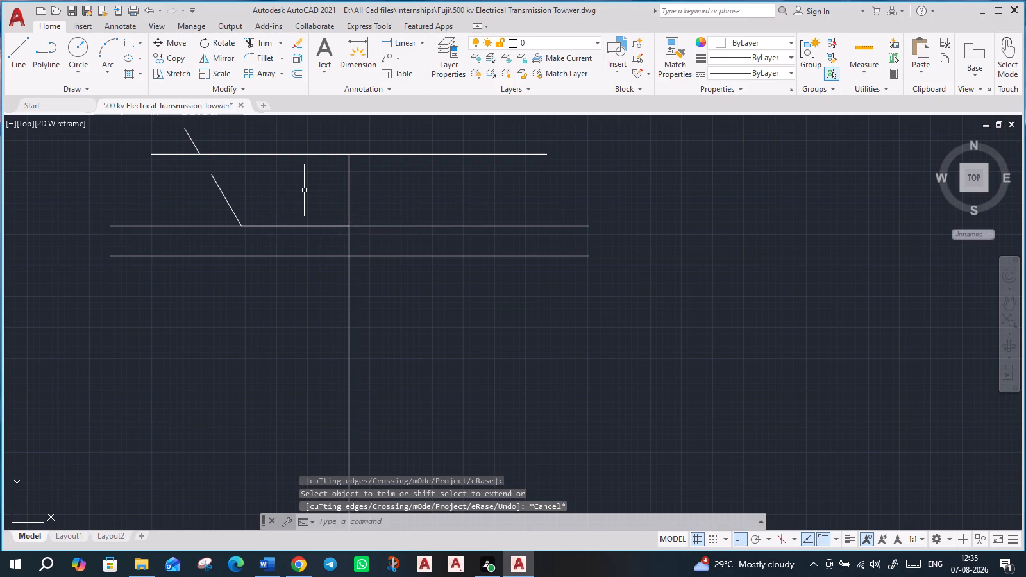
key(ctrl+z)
Examine the angled line, the 18' line and the upper offset line where they meet and overlap.
click(238, 223)
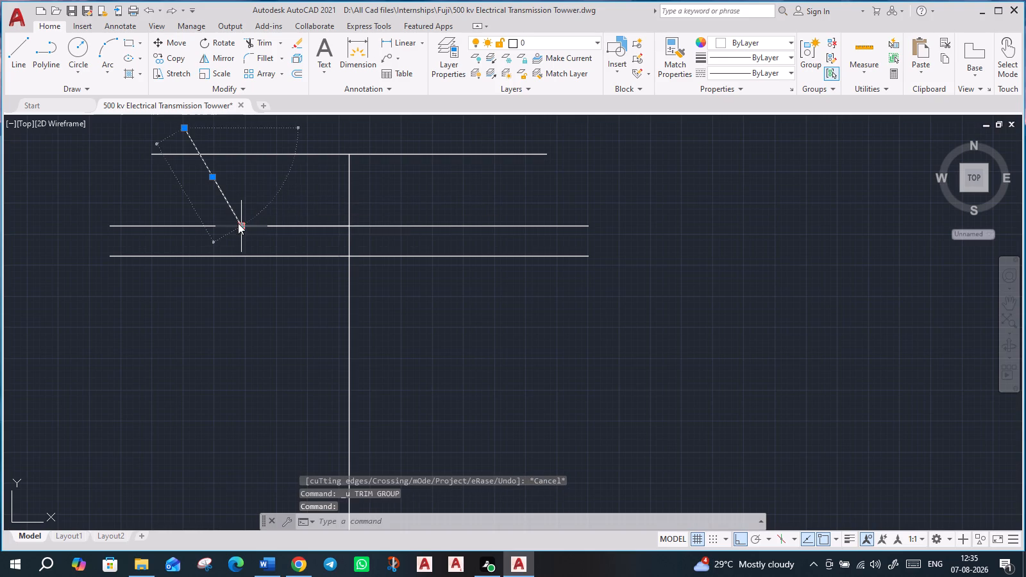
scroll(200, 184, up, 3)
scroll(264, 173, up, 1)
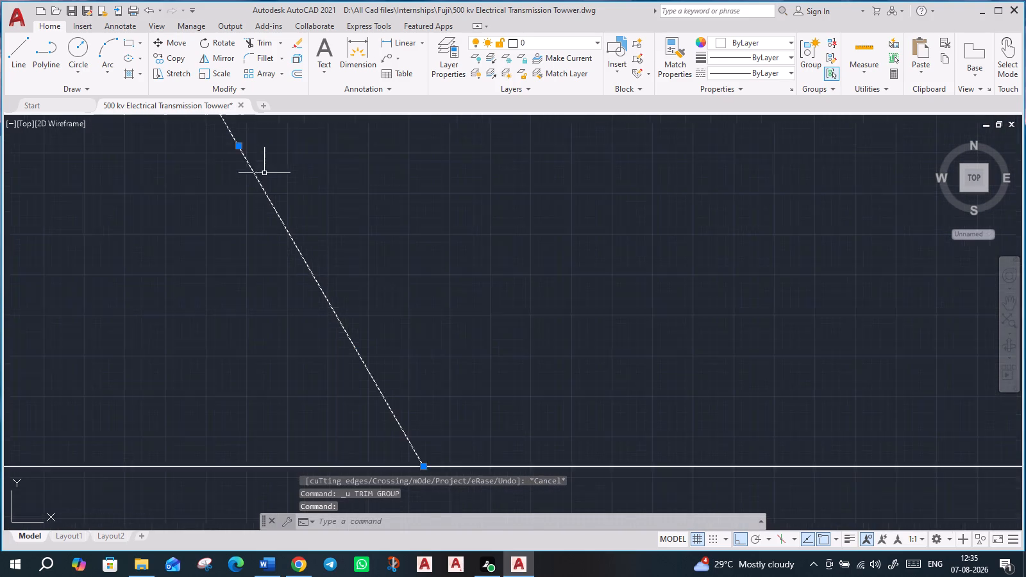
scroll(264, 173, up, 1)
scroll(293, 196, down, 4)
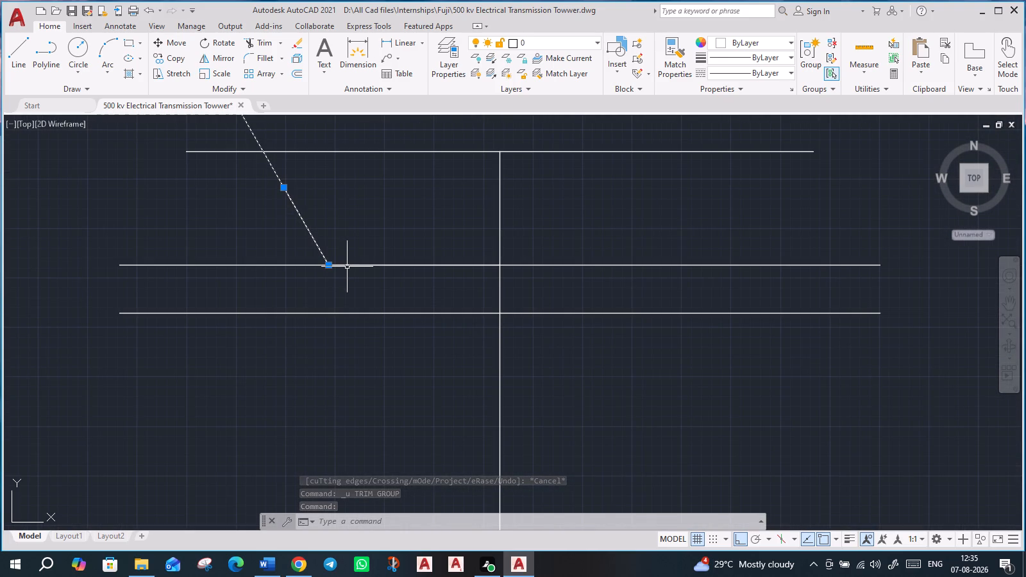
click(351, 265)
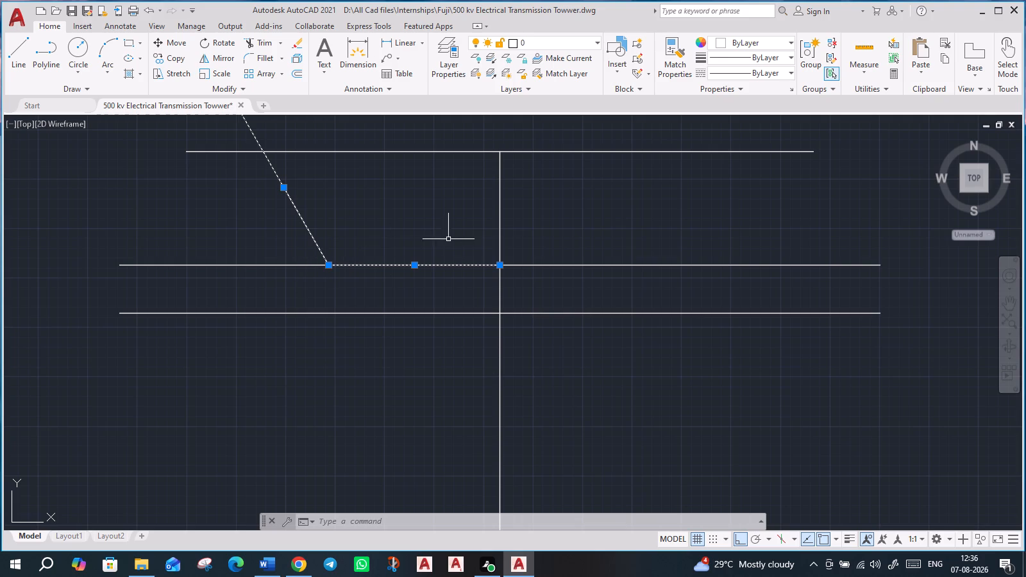
click(297, 267)
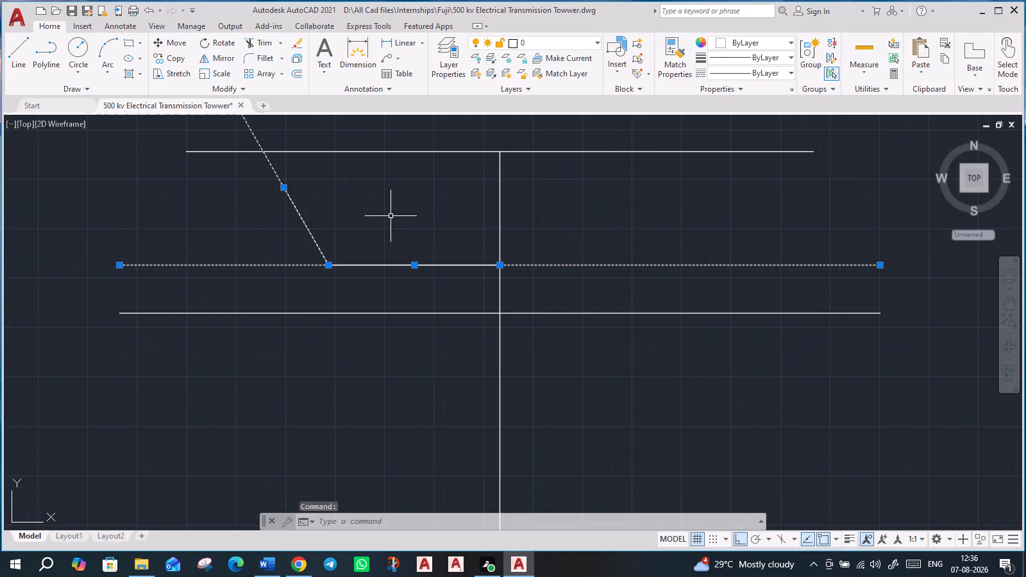
scroll(421, 263, up, 3)
scroll(420, 263, down, 3)
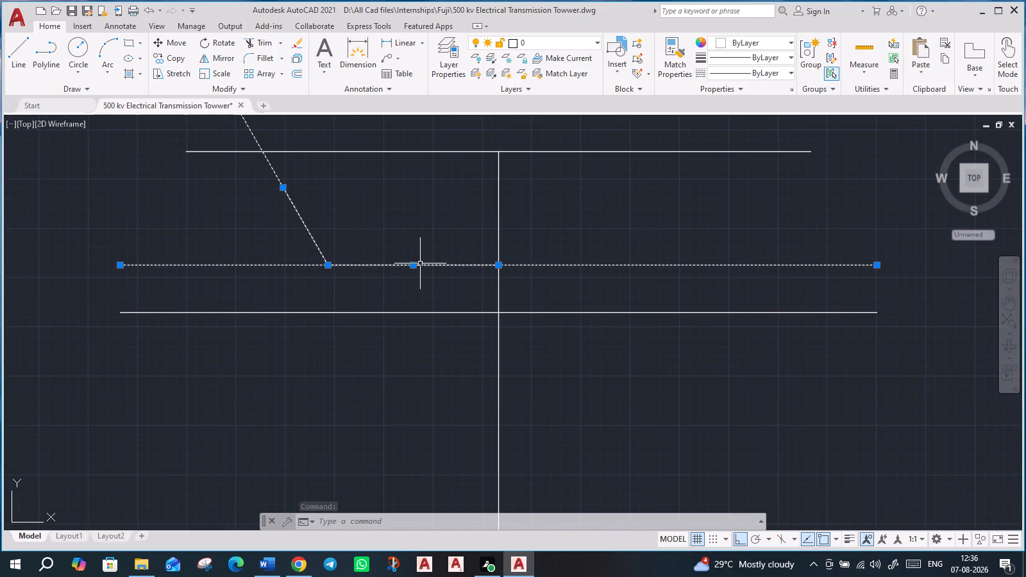
scroll(403, 274, up, 2)
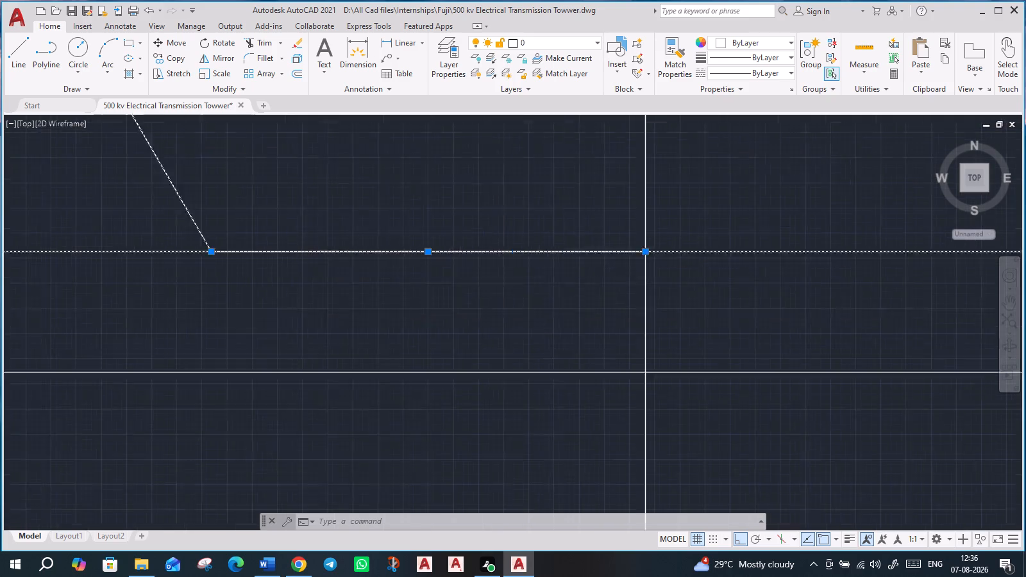
scroll(403, 273, up, 1)
scroll(402, 273, down, 4)
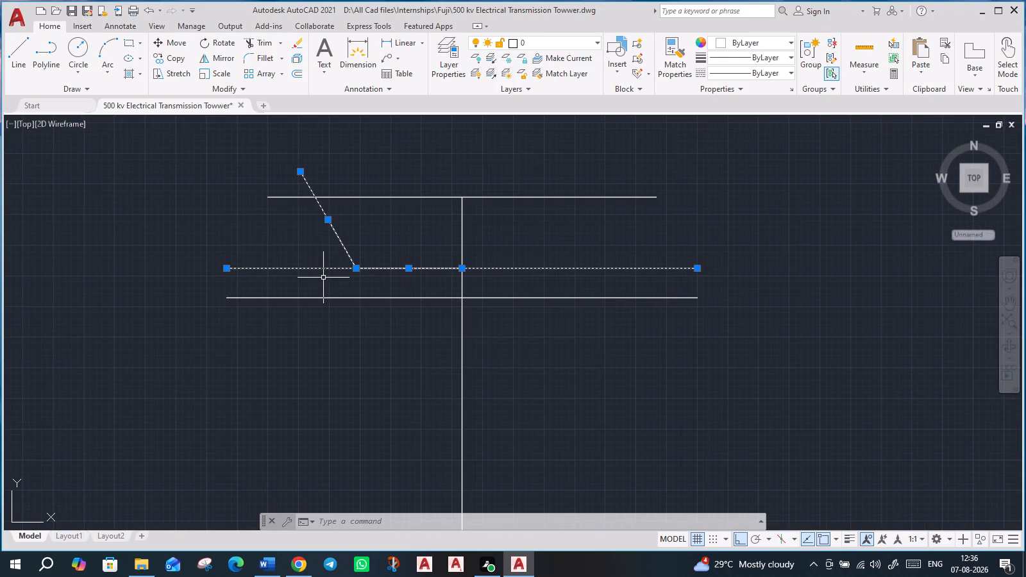
key(Escape)
click(333, 238)
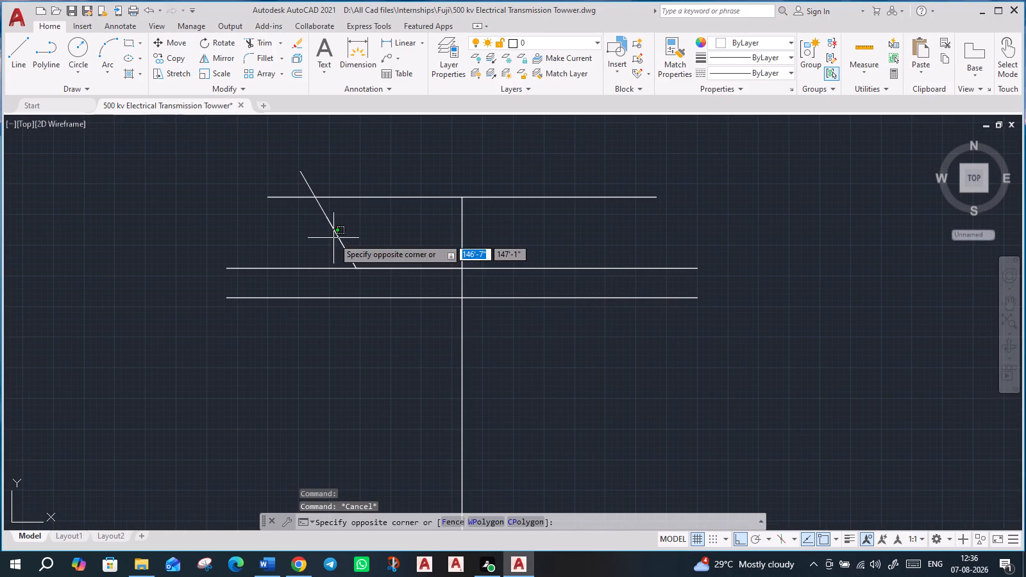
key(Escape)
click(336, 235)
key(Escape)
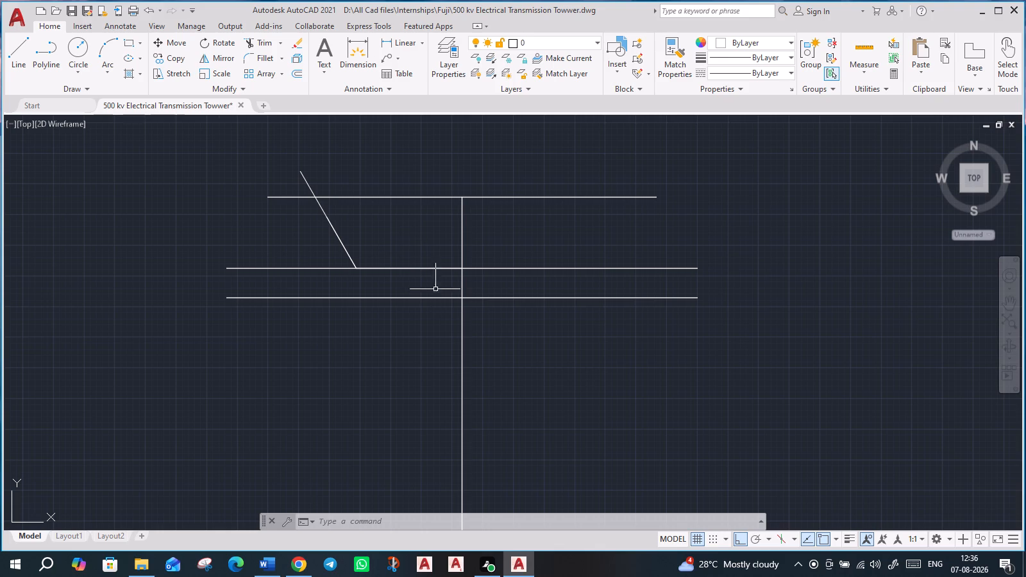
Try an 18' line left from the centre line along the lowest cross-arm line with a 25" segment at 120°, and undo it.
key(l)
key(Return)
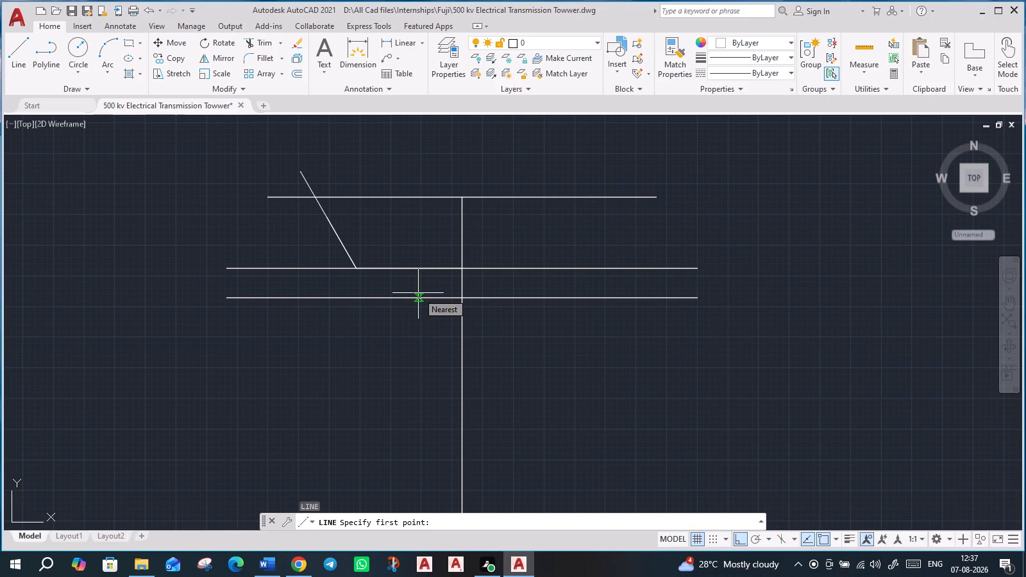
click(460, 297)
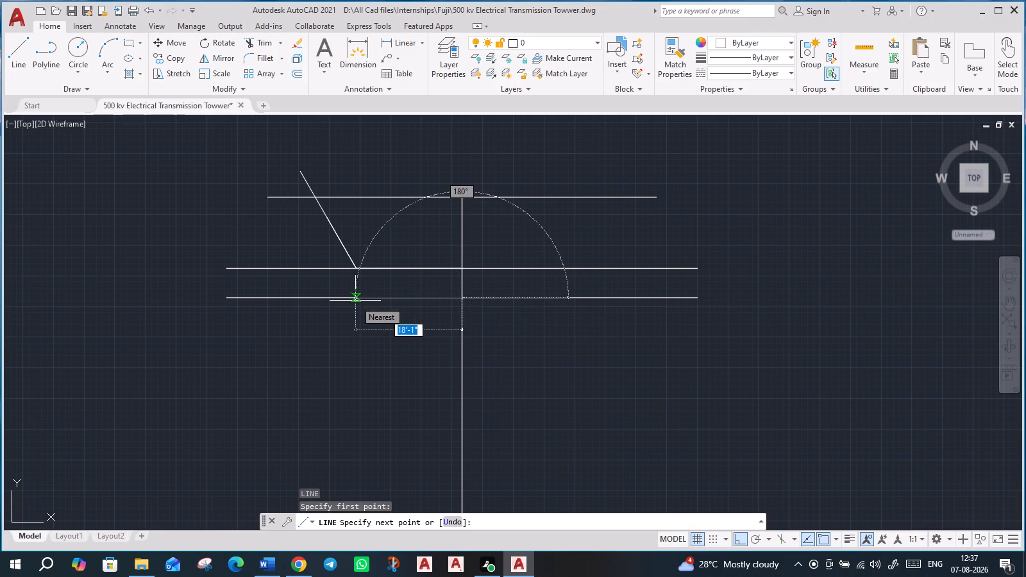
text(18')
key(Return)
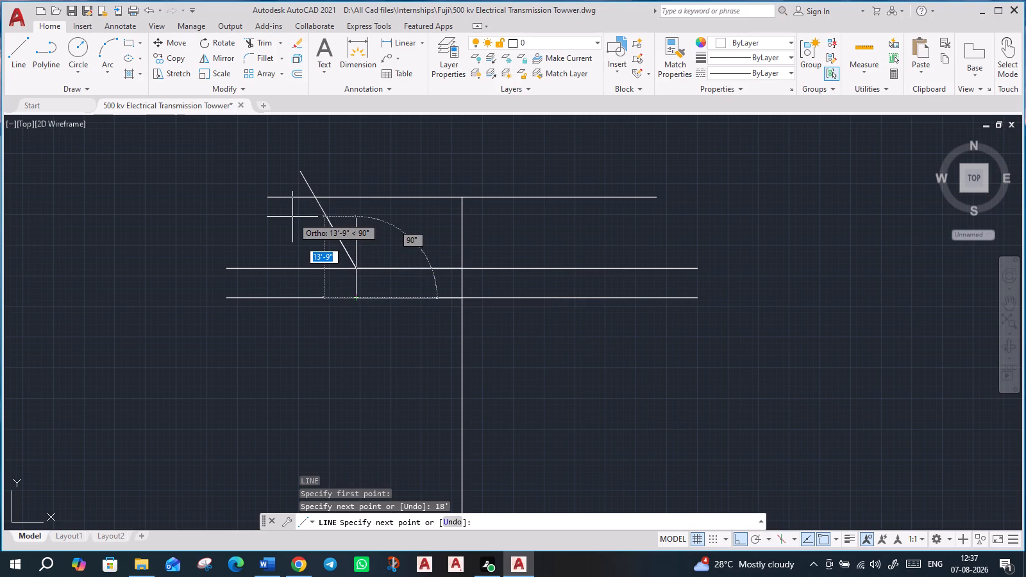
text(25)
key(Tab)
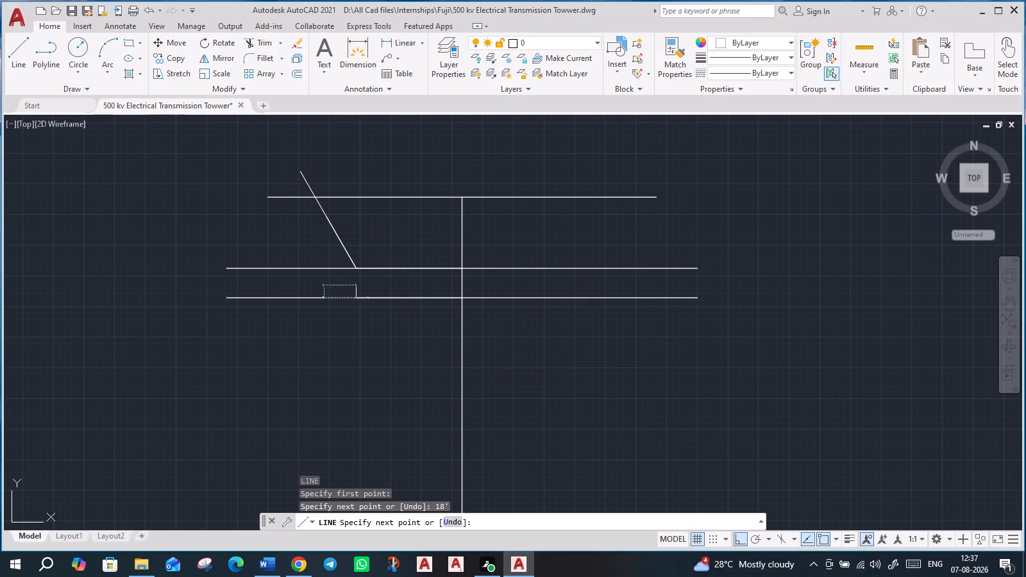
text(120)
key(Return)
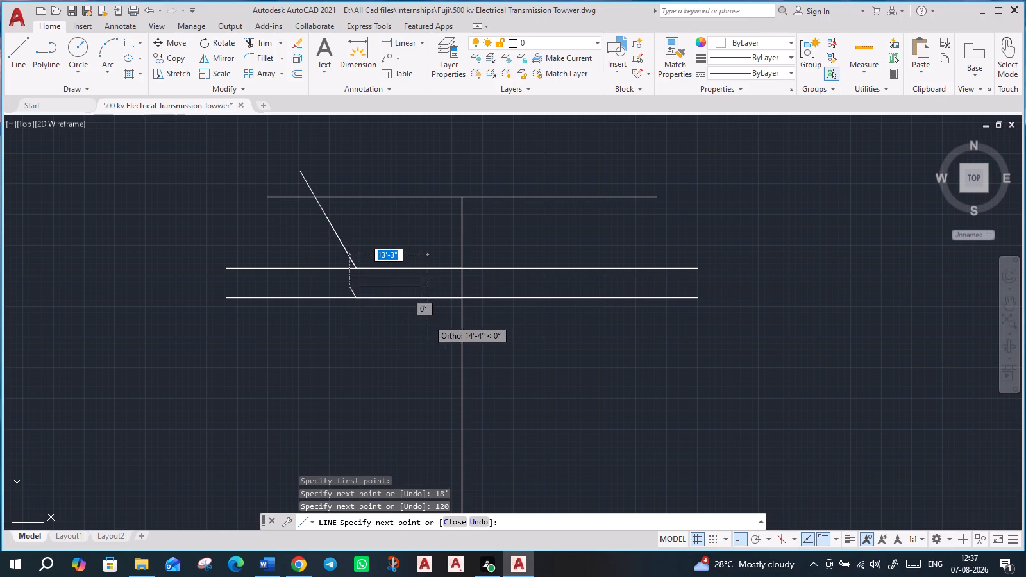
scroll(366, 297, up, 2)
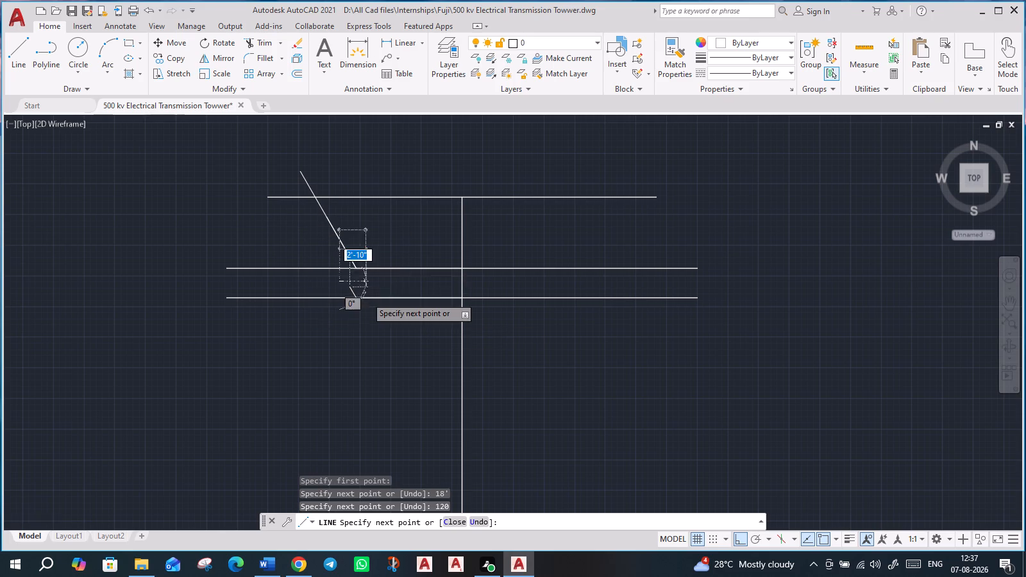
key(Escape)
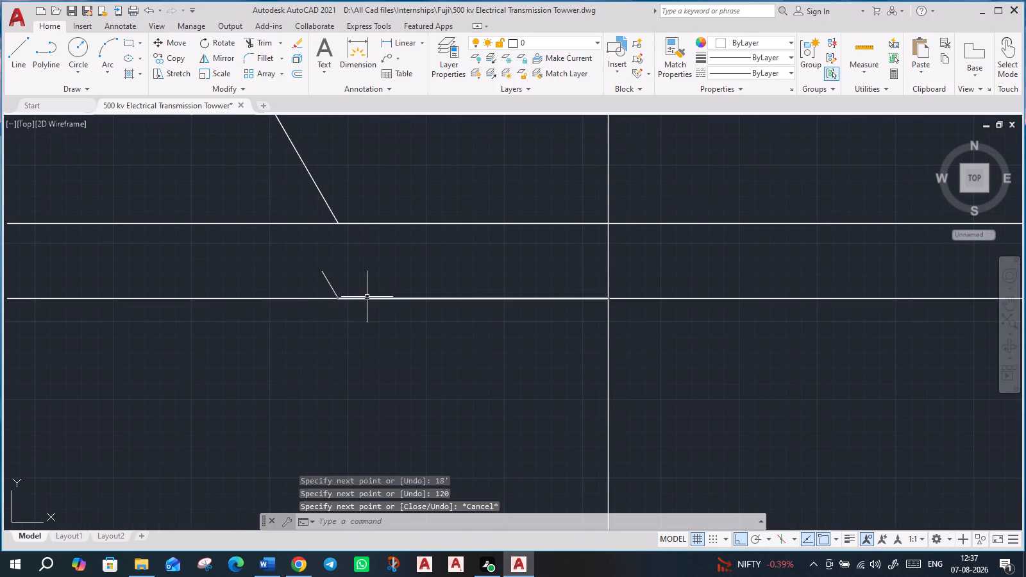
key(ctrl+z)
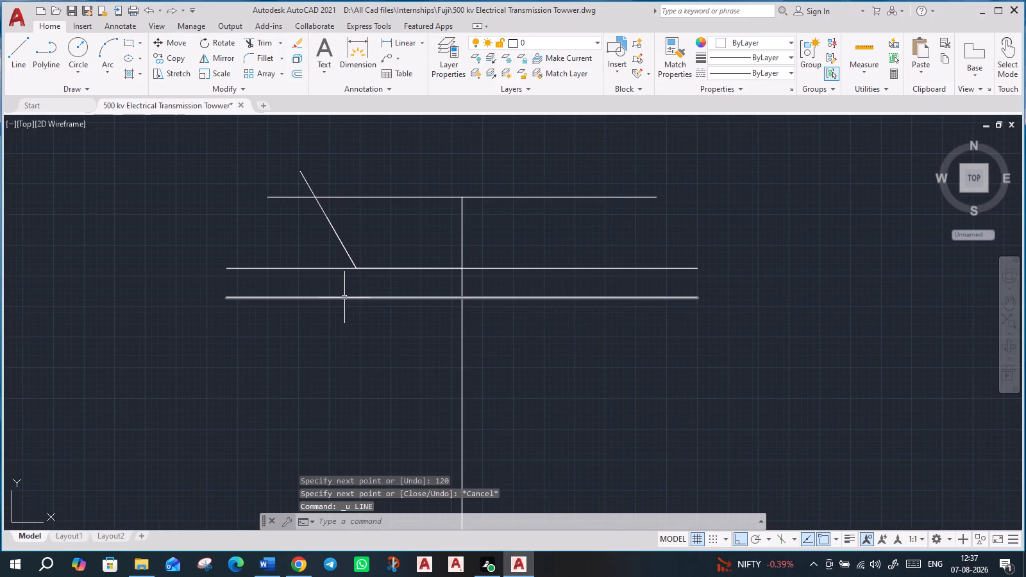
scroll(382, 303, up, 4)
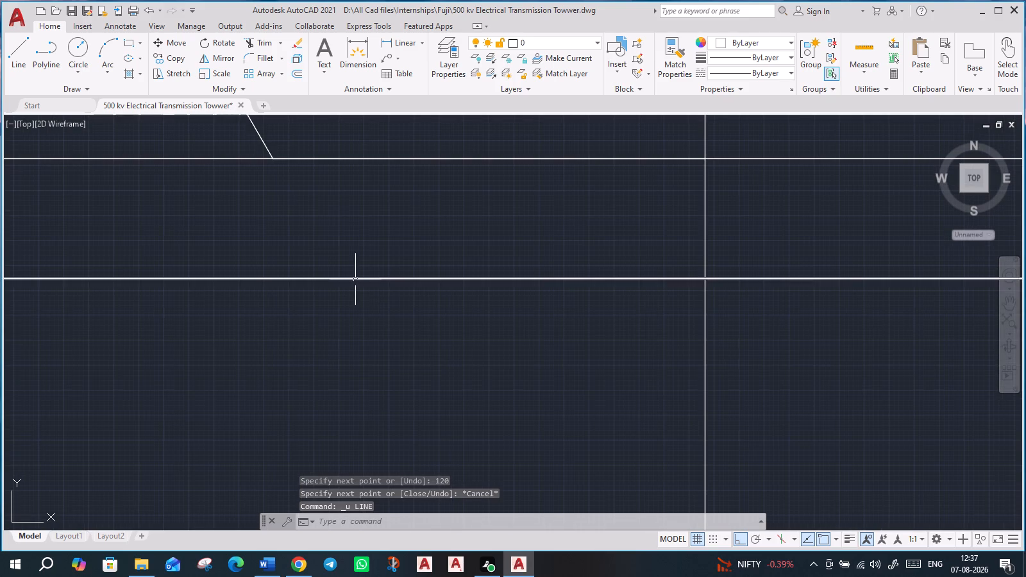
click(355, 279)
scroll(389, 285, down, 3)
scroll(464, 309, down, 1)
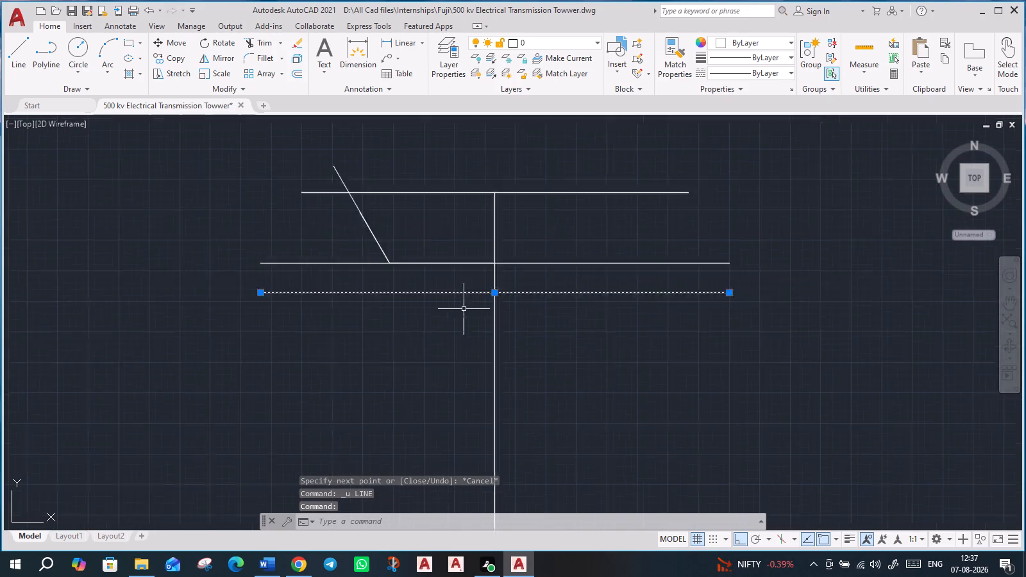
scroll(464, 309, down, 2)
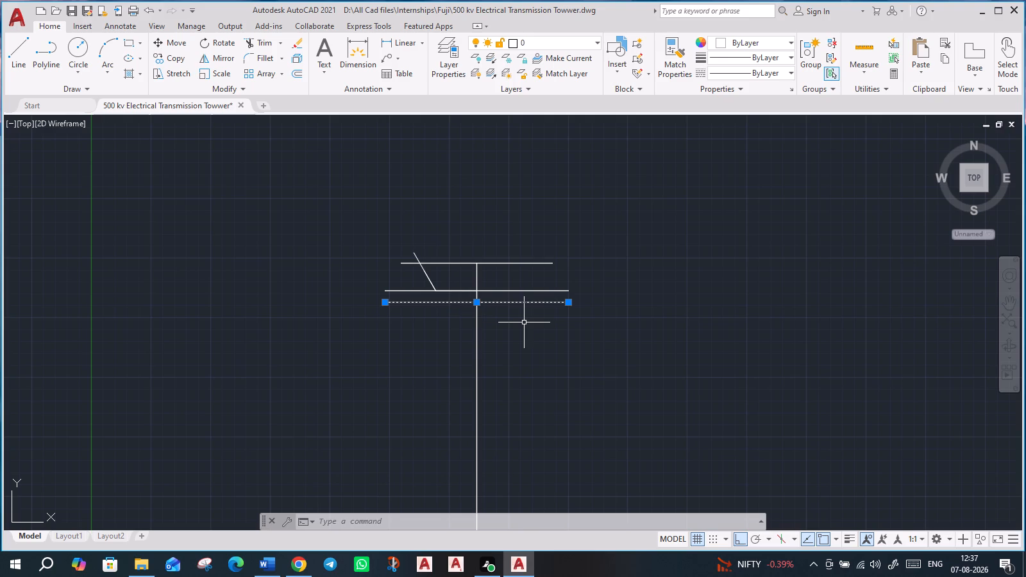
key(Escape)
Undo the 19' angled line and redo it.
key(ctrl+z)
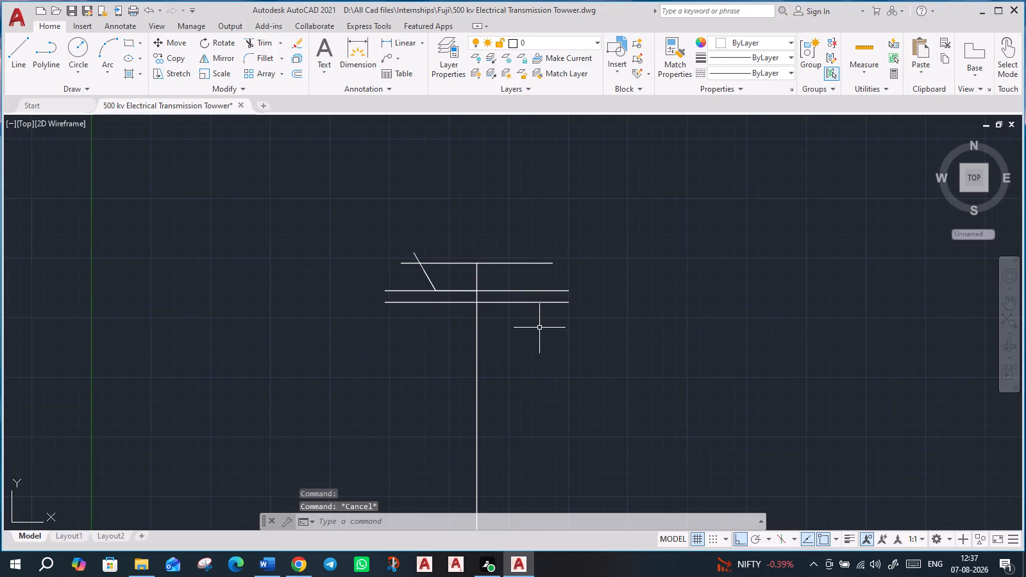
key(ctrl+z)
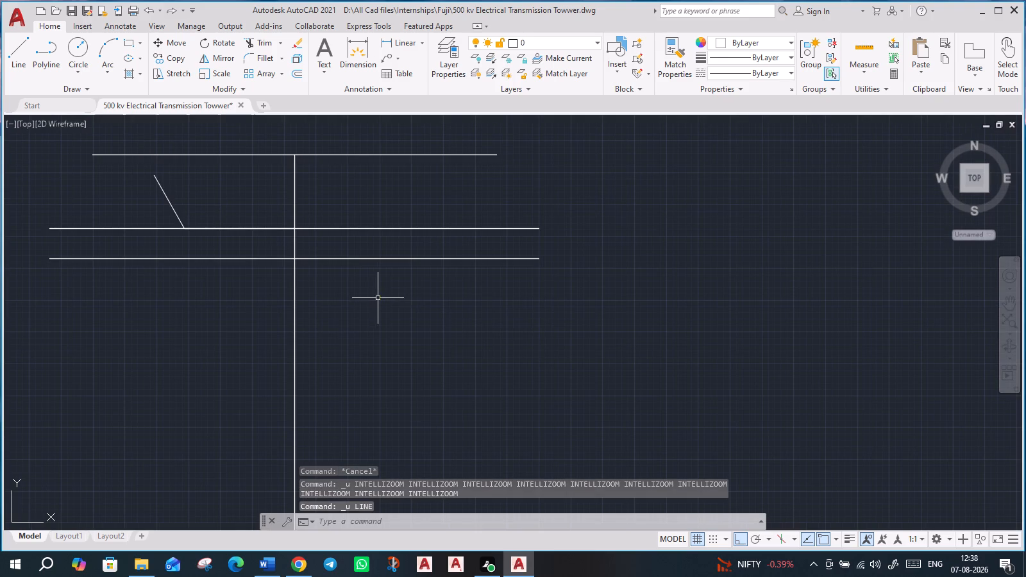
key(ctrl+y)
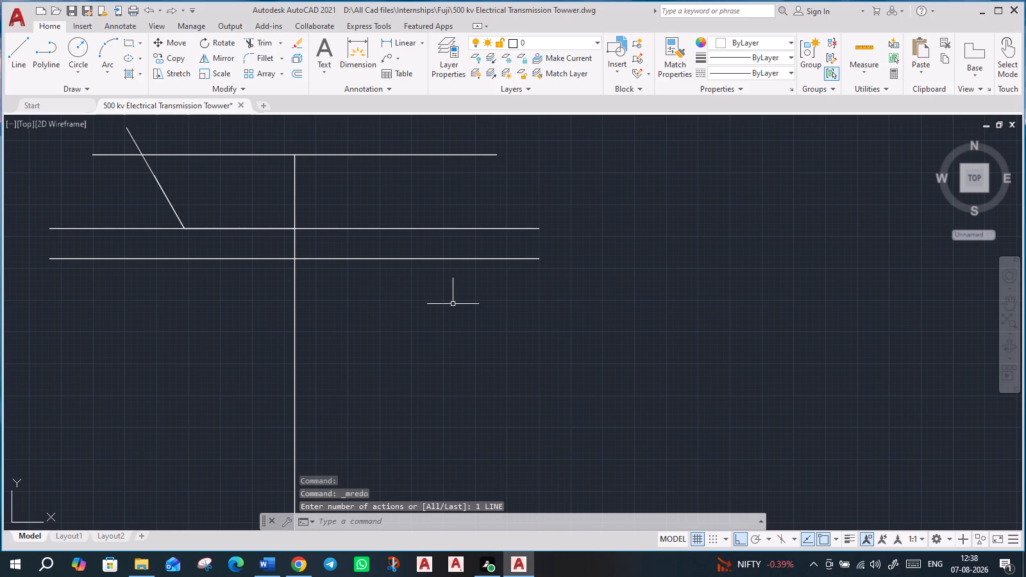
Draw an 18' horizontal line left from the vertical centre line along the lowest cross-arm line.
key(l)
key(Return)
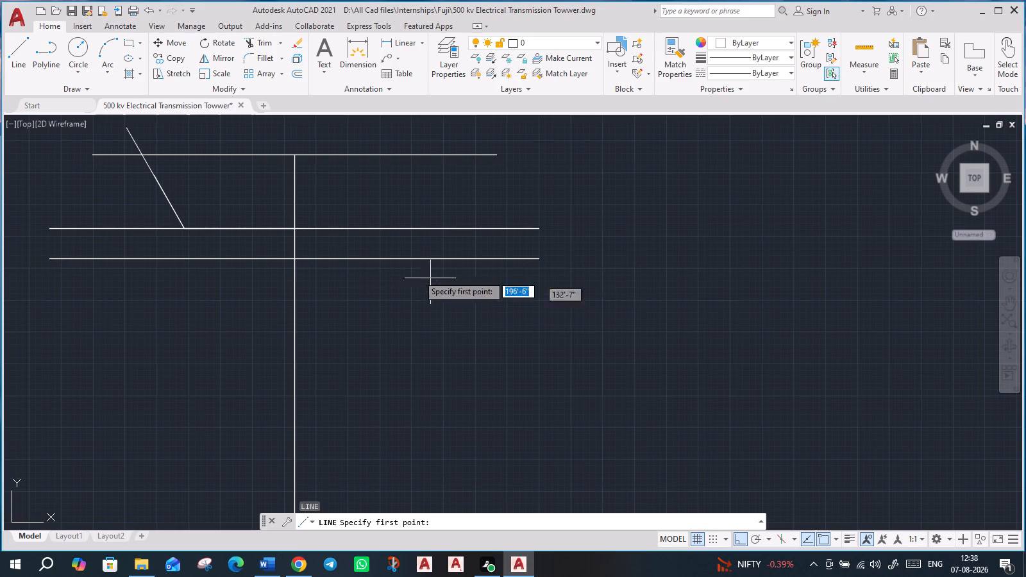
click(294, 257)
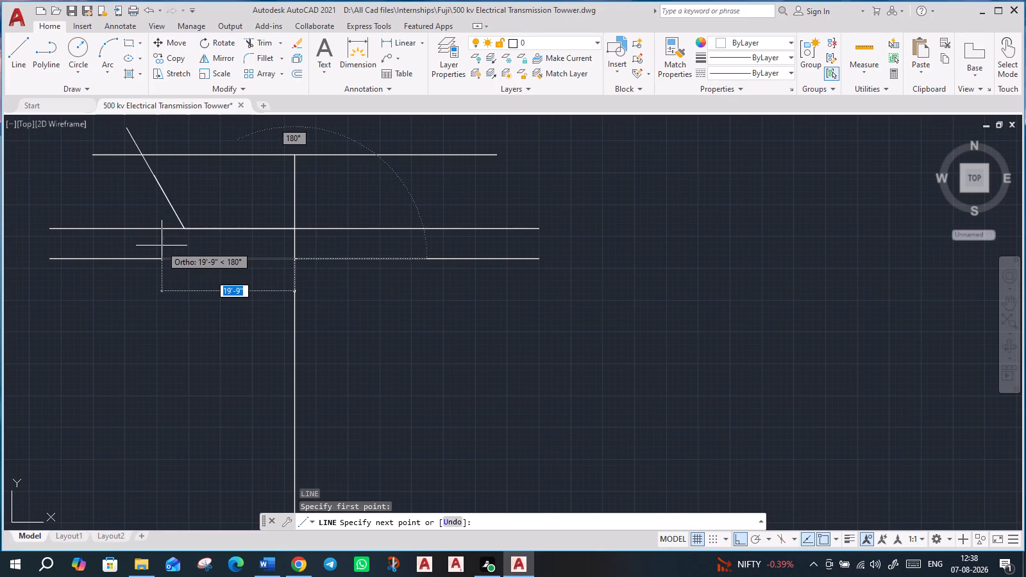
text(18)
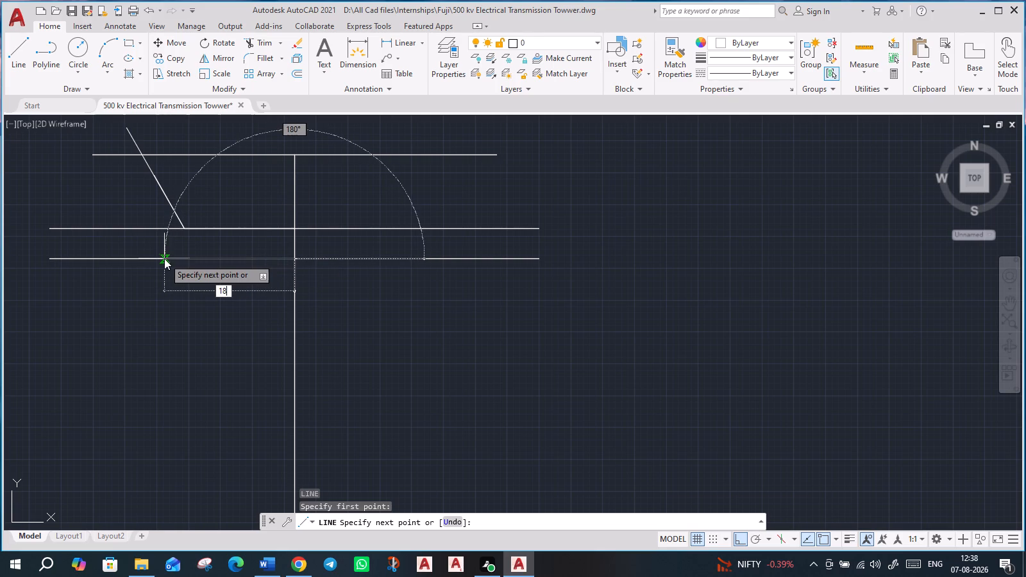
key(apostrophe)
key(Return)
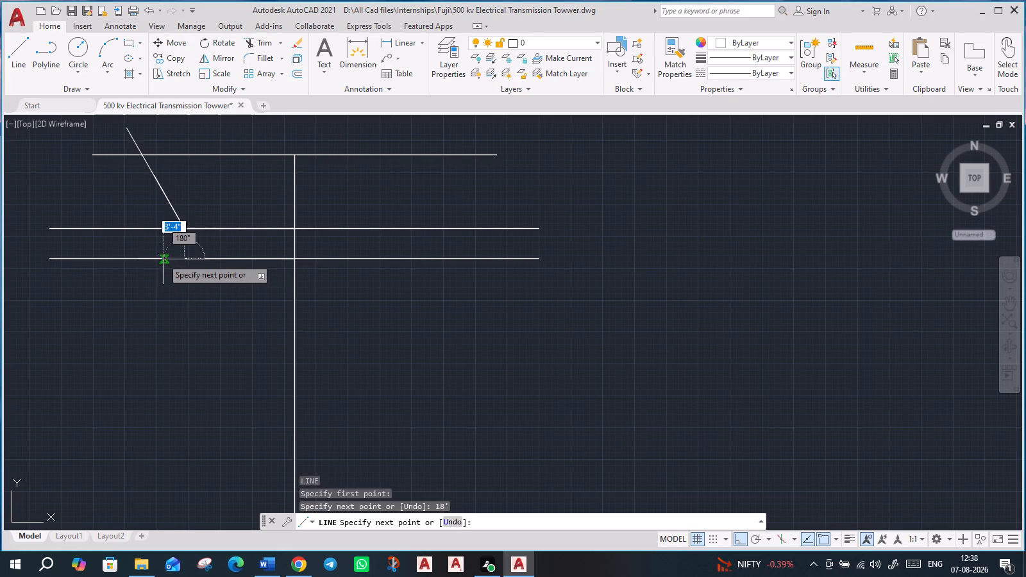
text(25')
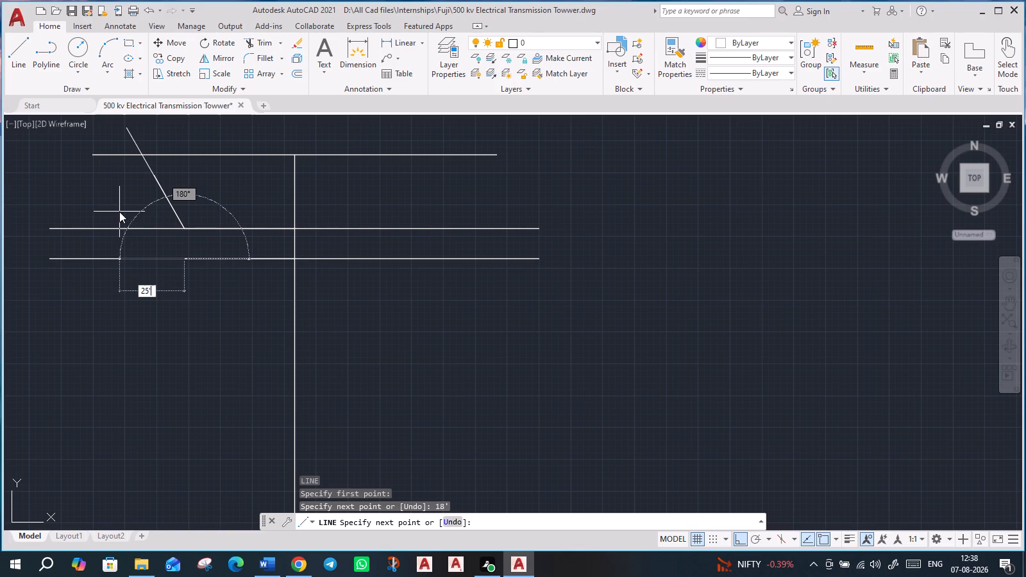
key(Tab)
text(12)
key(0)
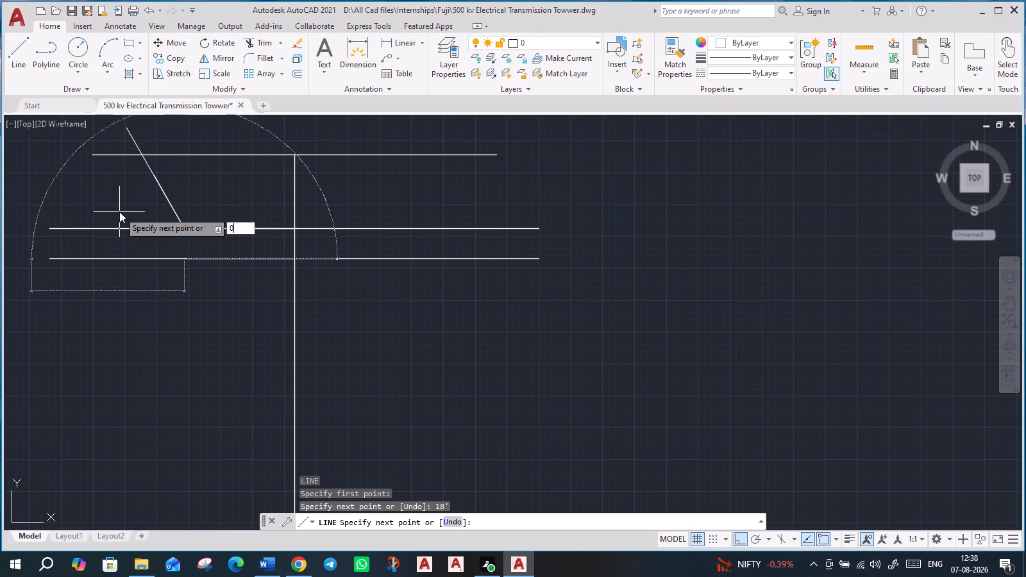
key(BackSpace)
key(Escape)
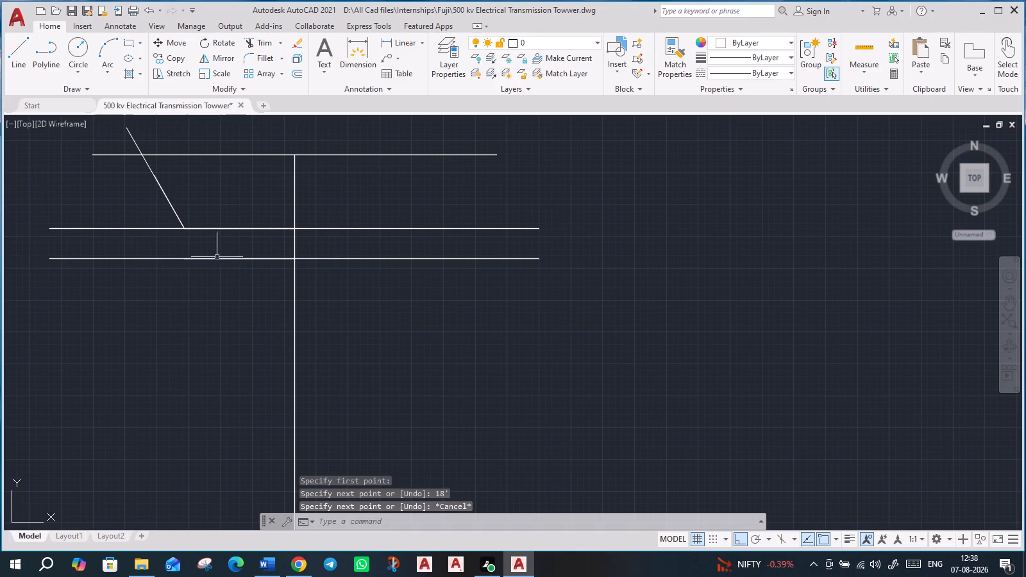
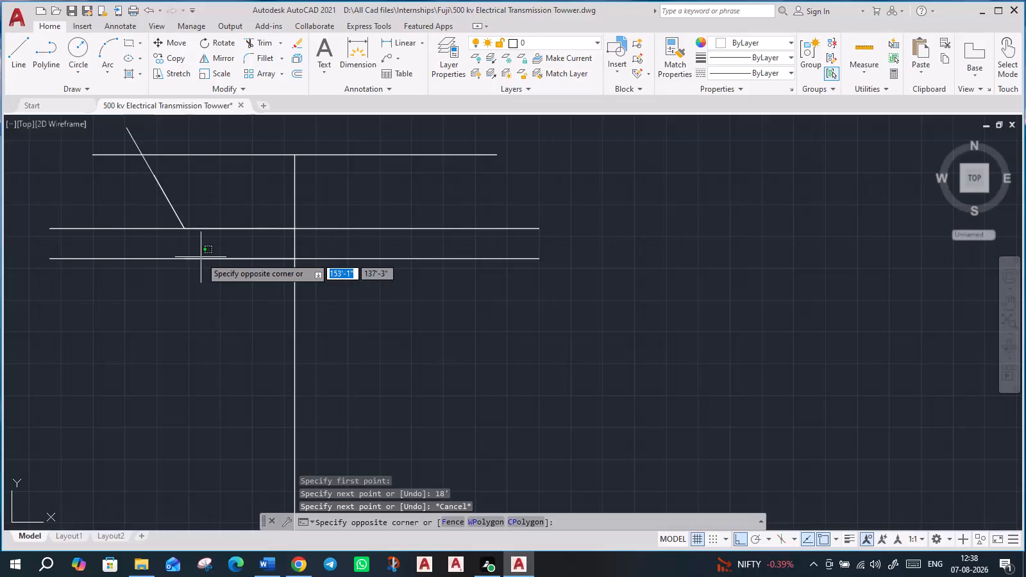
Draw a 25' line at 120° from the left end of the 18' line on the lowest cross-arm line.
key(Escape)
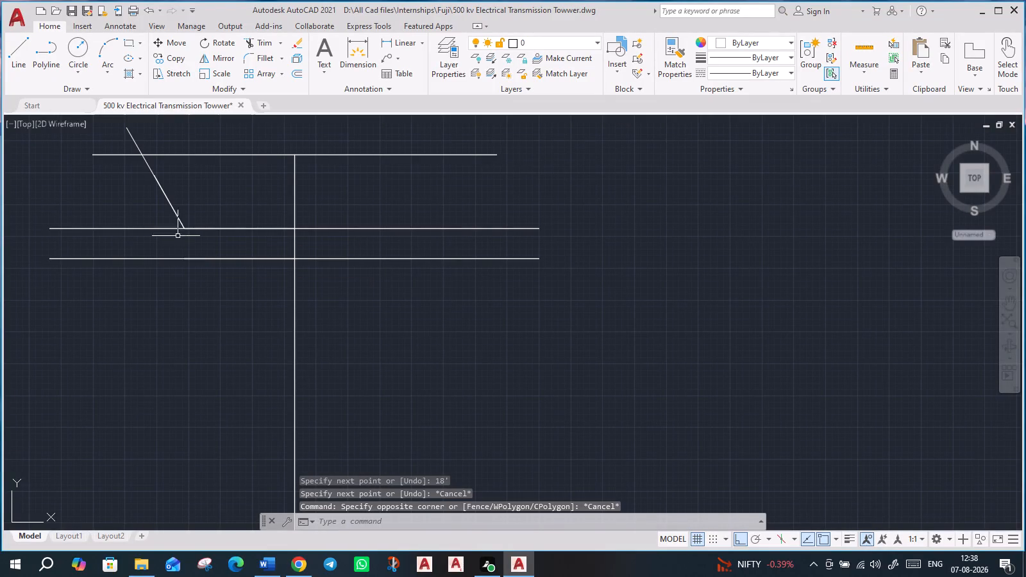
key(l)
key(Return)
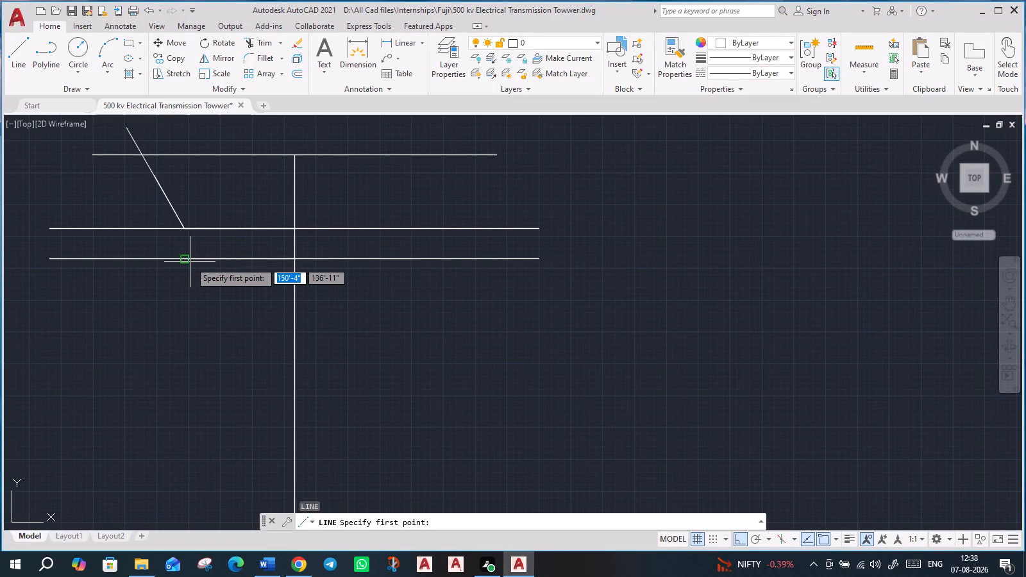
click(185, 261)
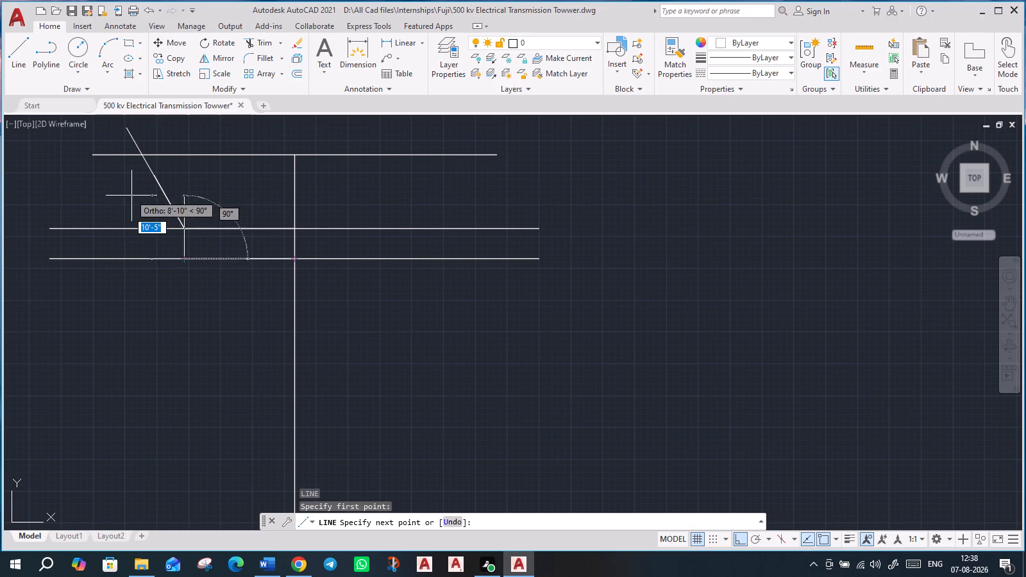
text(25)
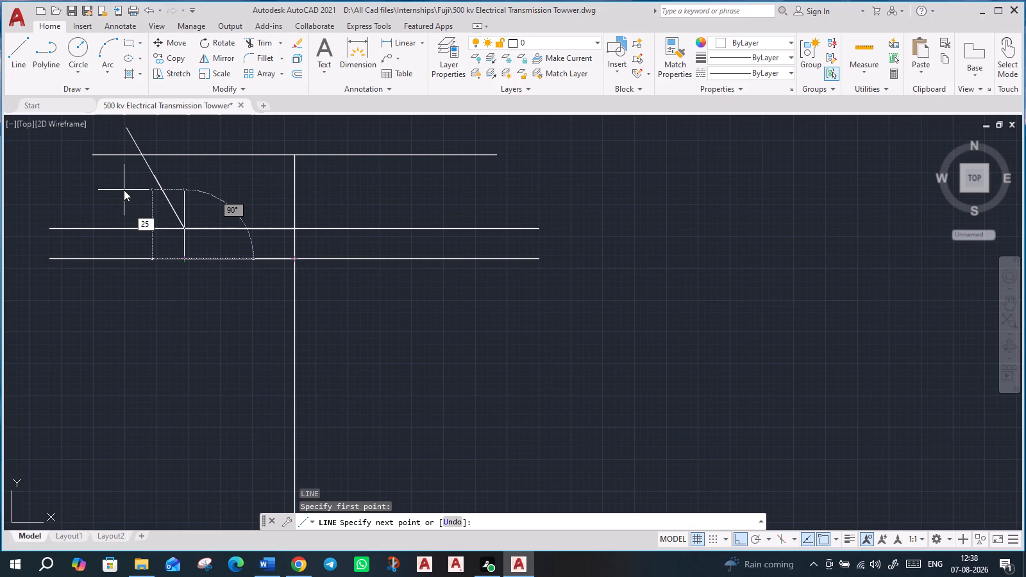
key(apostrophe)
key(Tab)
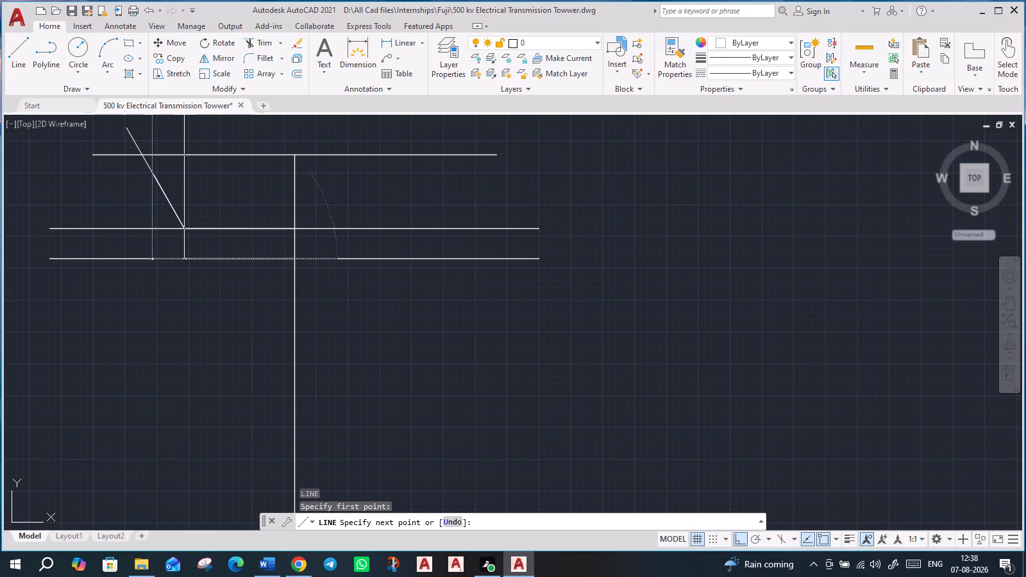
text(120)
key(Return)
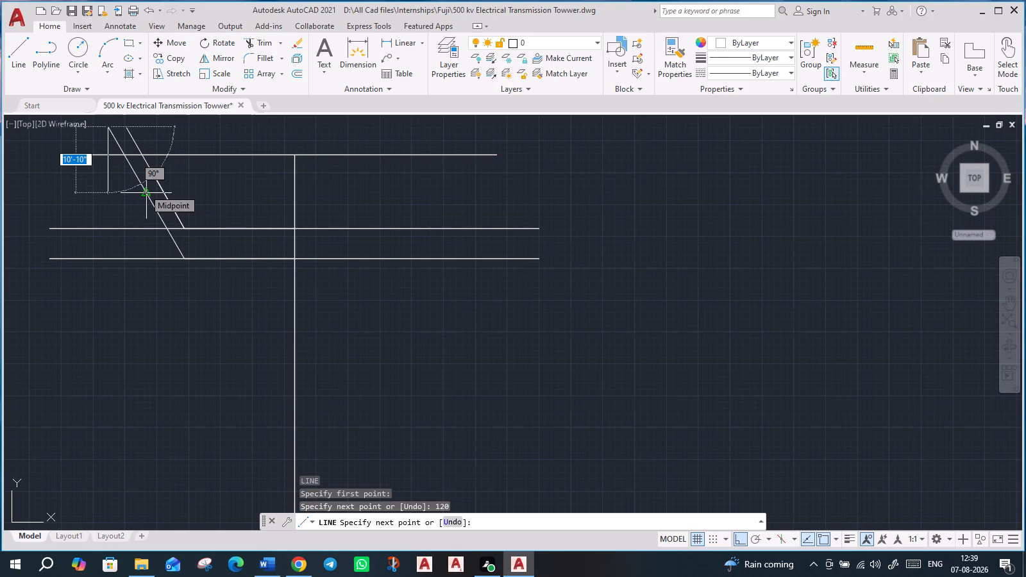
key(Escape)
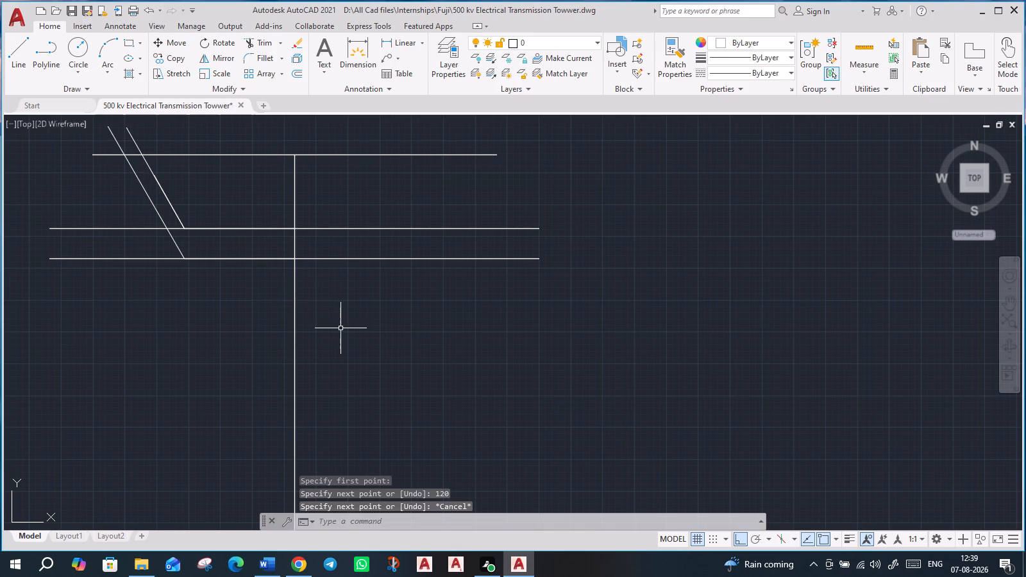
Draw a short vertical line joining the left ends of the two 18' lines on the lower cross-arm lines.
middle_drag(345, 331, 471, 382)
scroll(471, 382, down, 2)
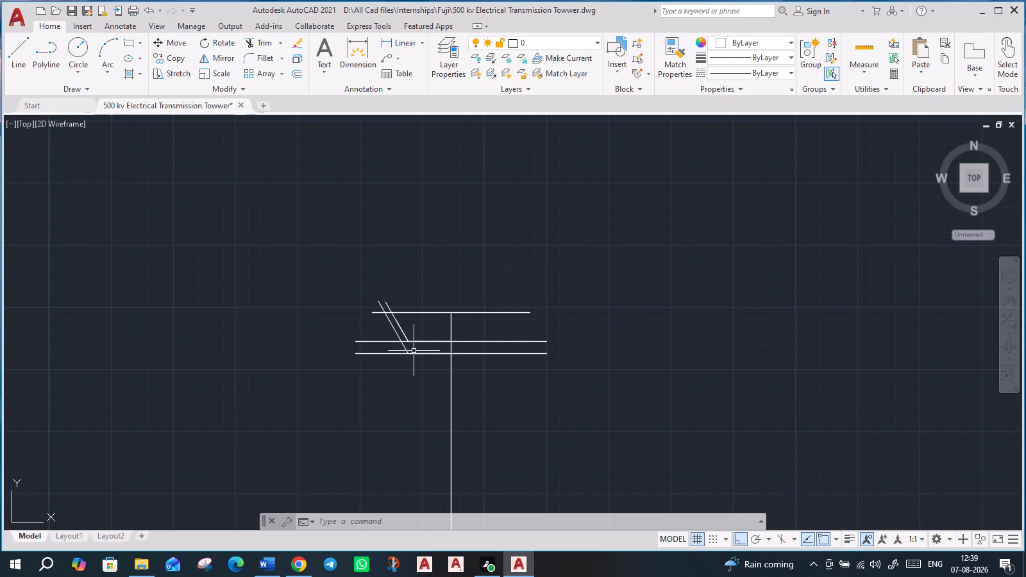
key(l)
key(Return)
scroll(408, 349, up, 5)
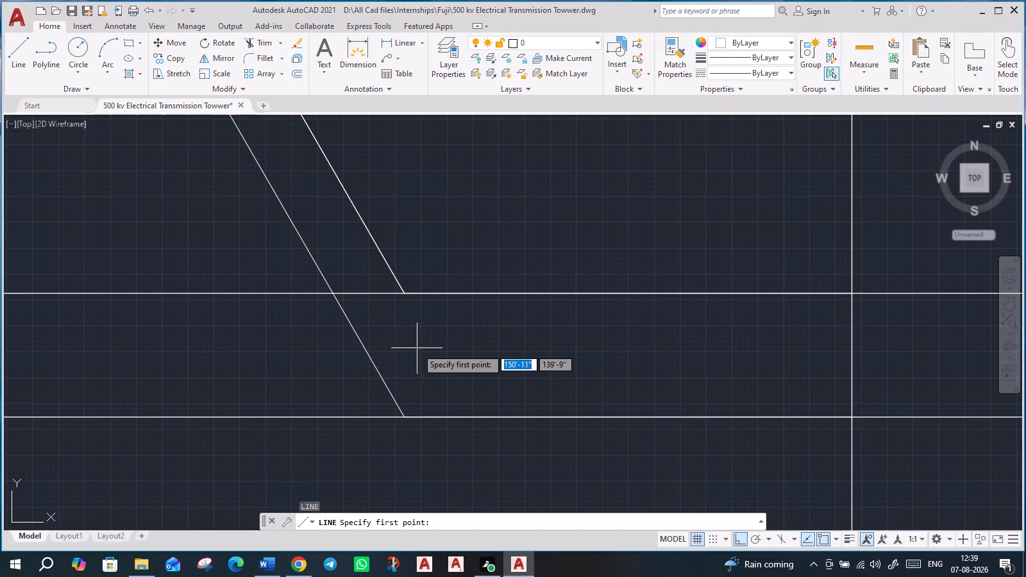
click(405, 290)
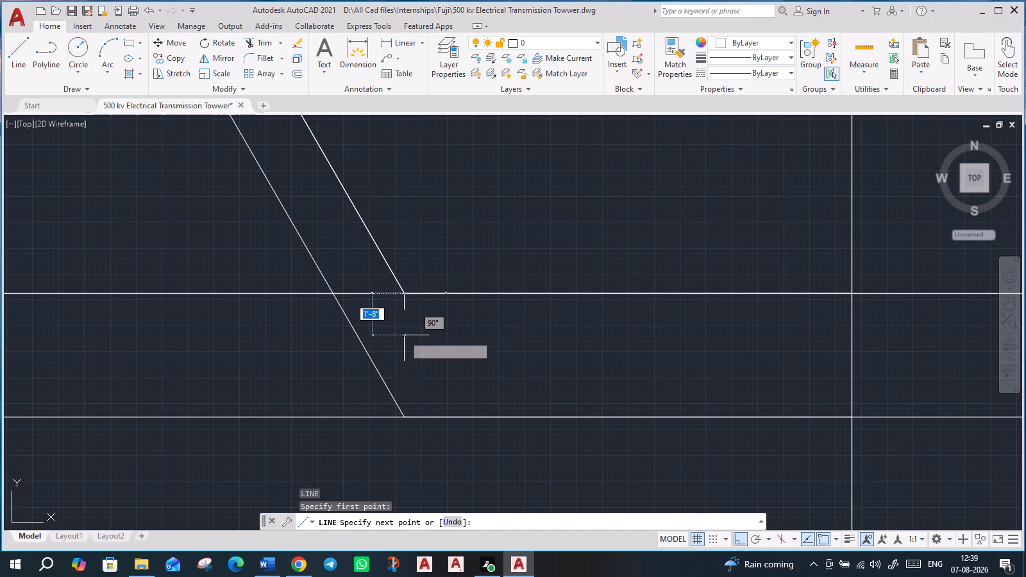
click(403, 417)
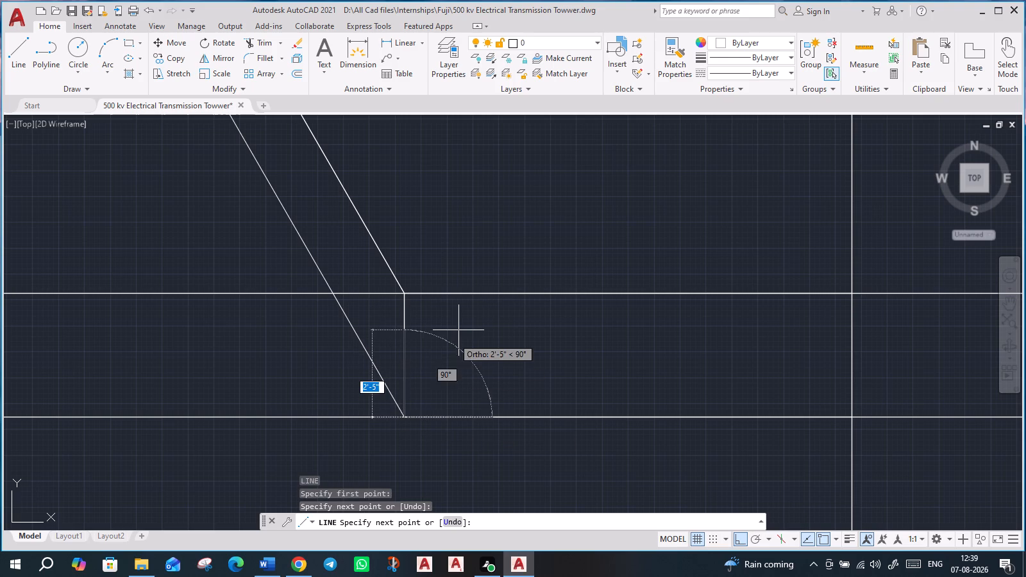
key(Escape)
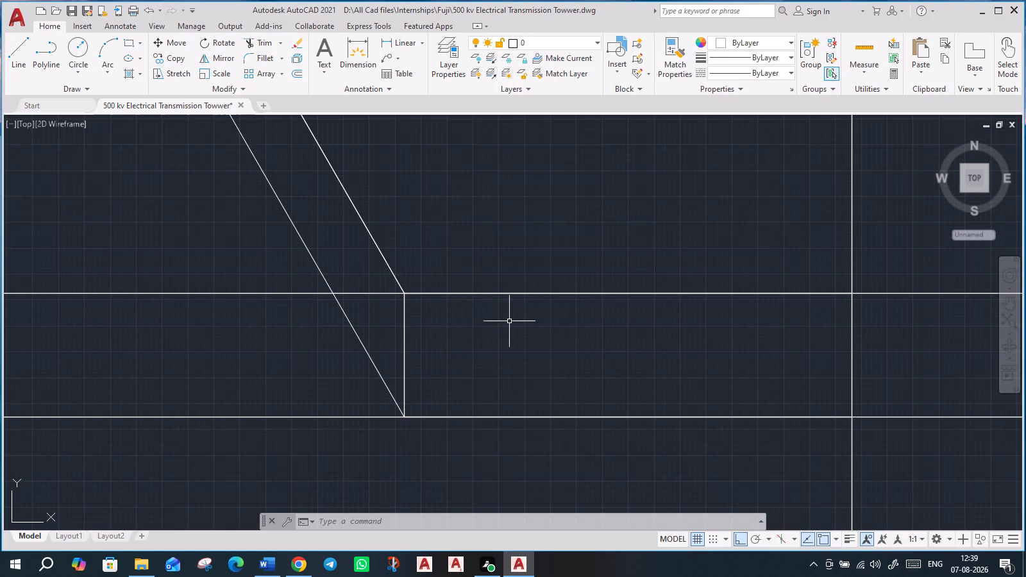
Delete the two overlapping angled lines that rise from the upper end of the short vertical line.
scroll(509, 321, down, 2)
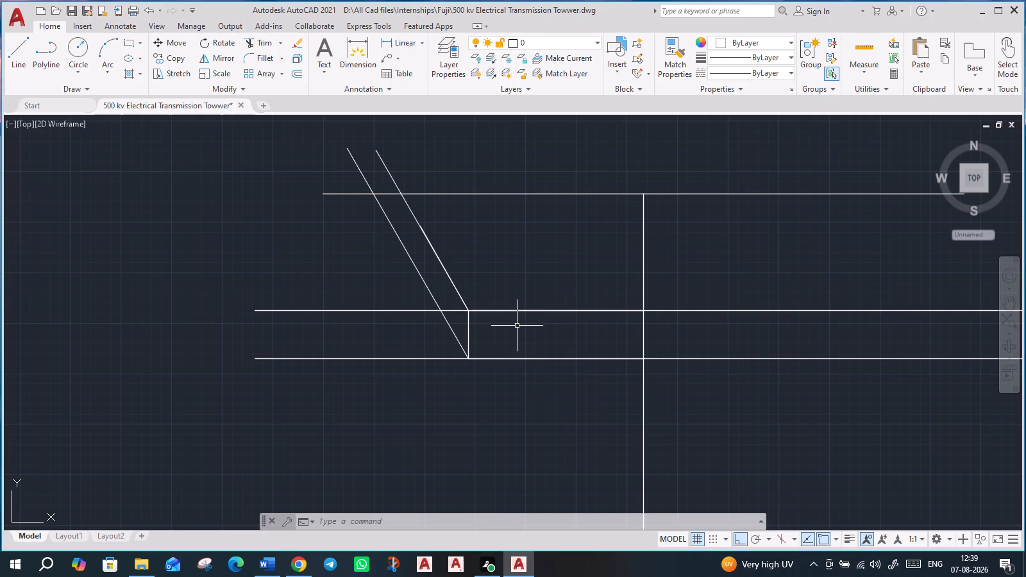
click(442, 264)
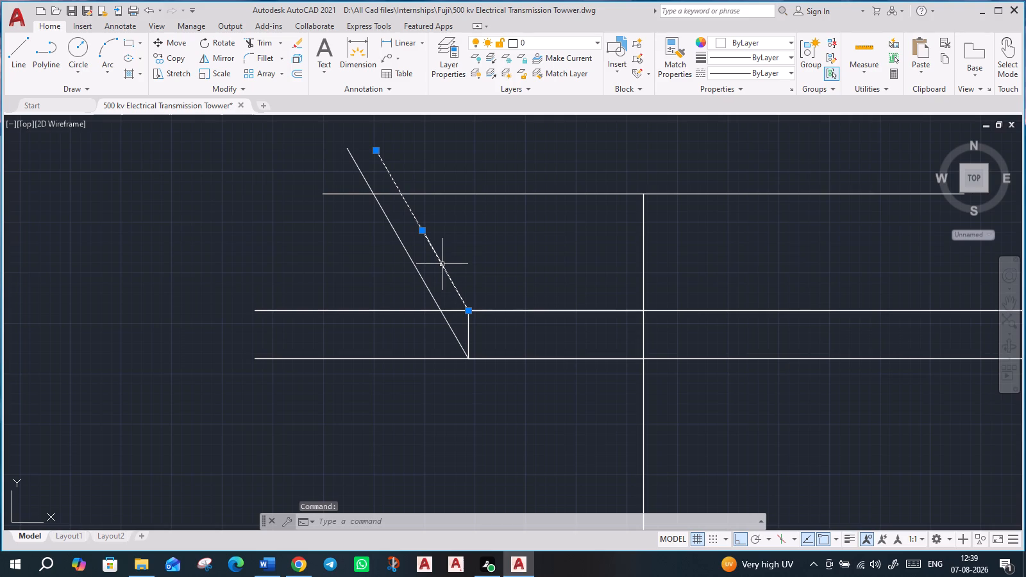
key(Delete)
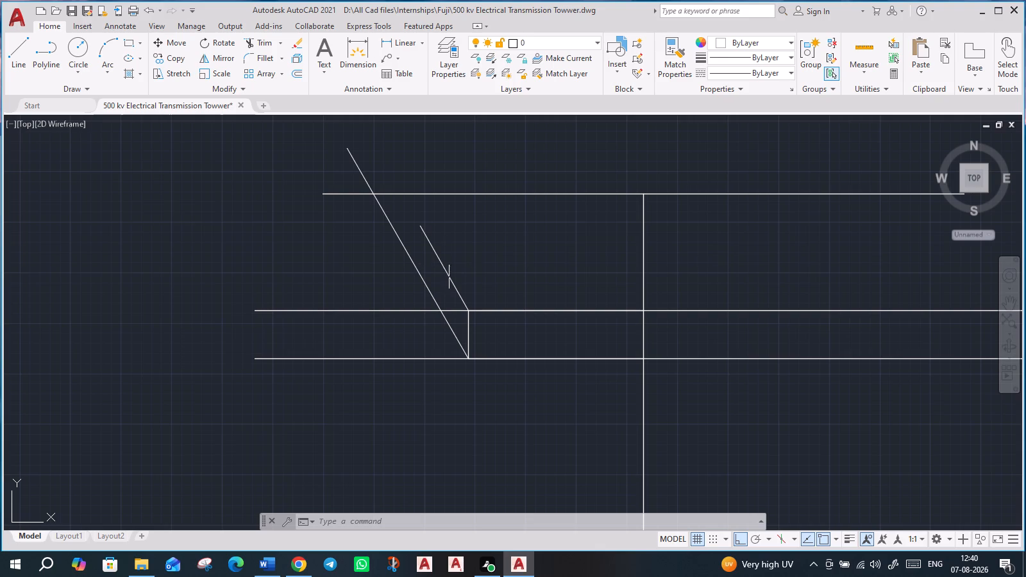
click(437, 255)
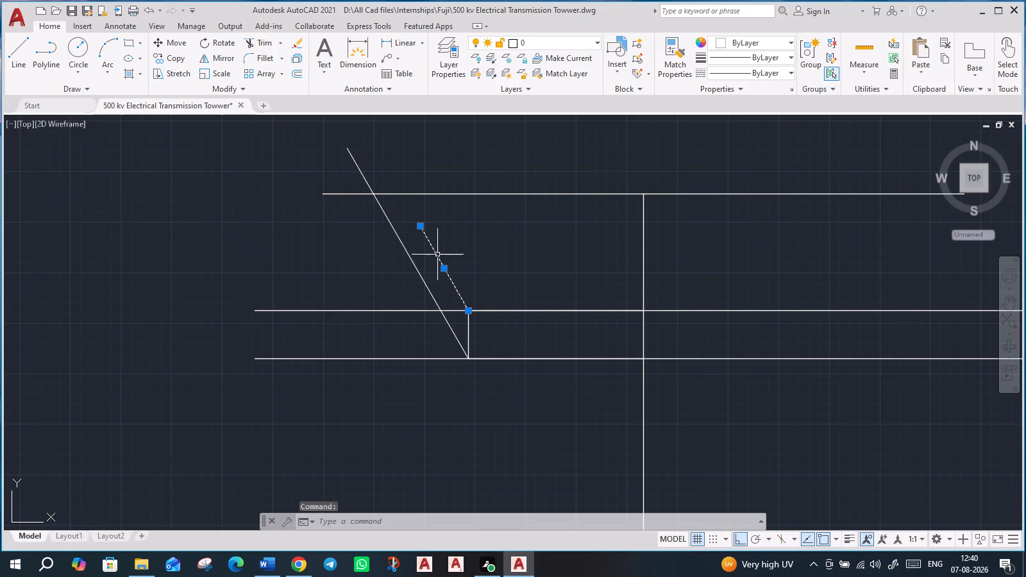
key(Delete)
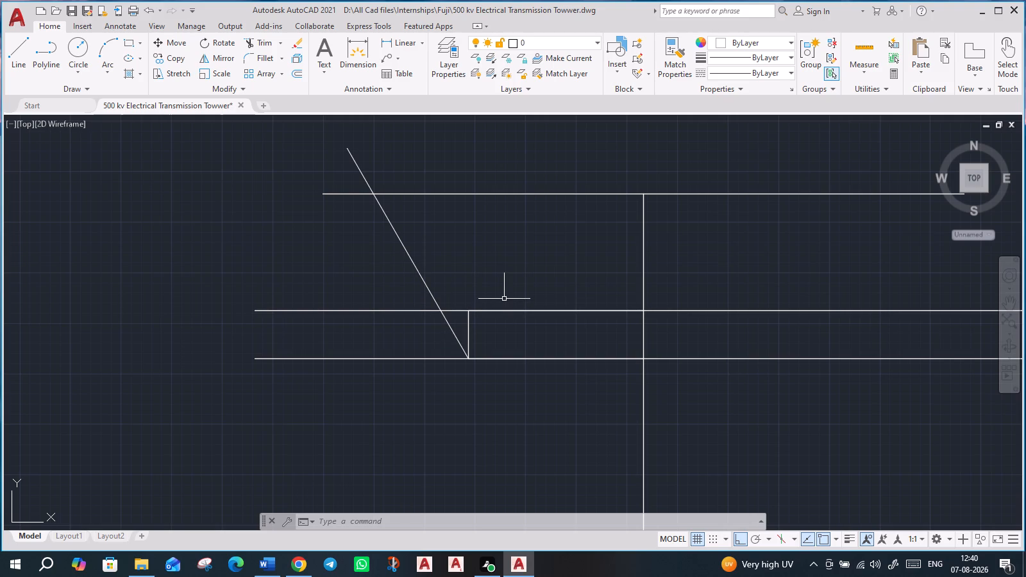
Draw a diagonal line from the upper end of the short vertical line to the left end of the top cross-arm line.
key(l)
key(Return)
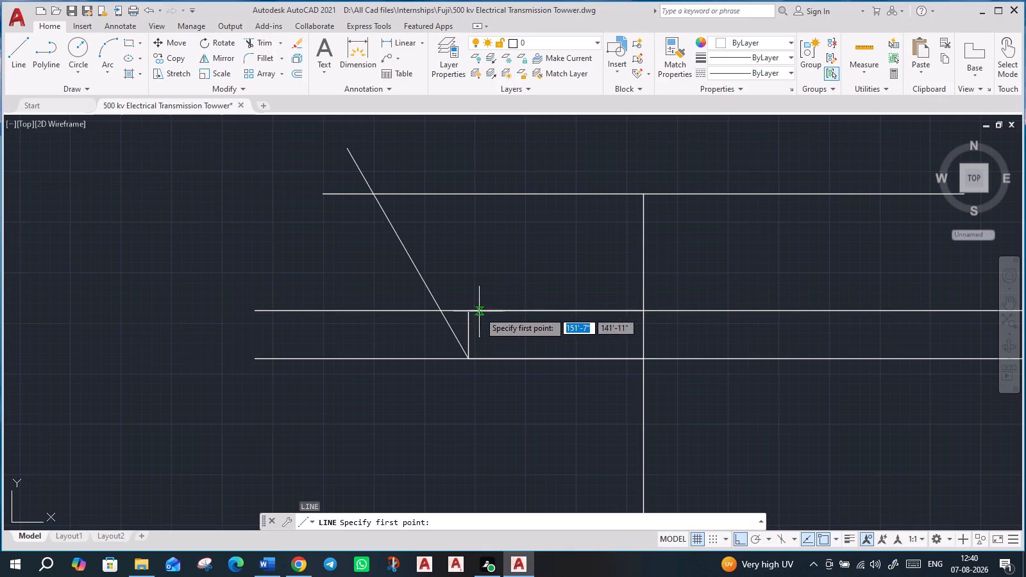
click(467, 315)
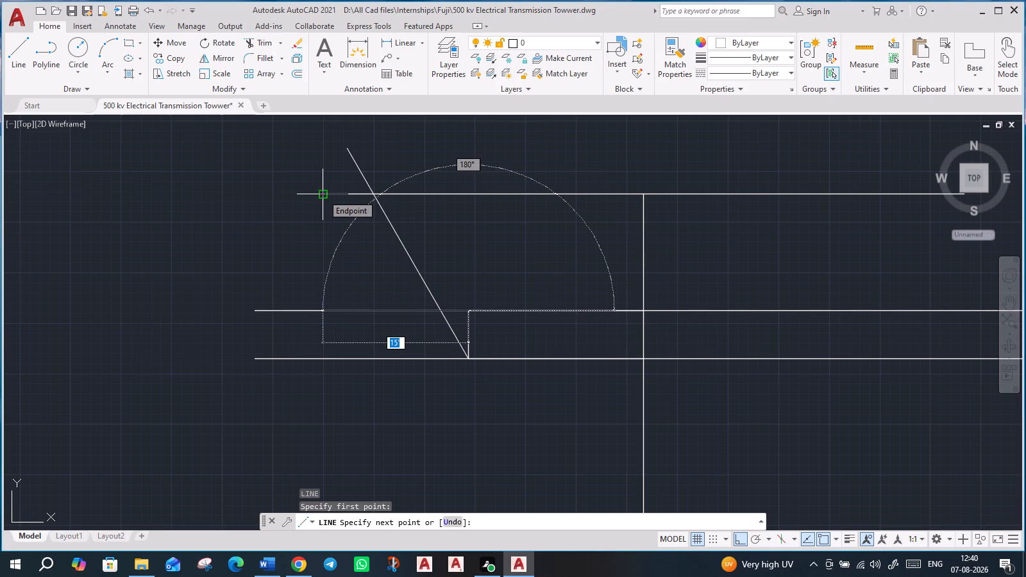
click(323, 194)
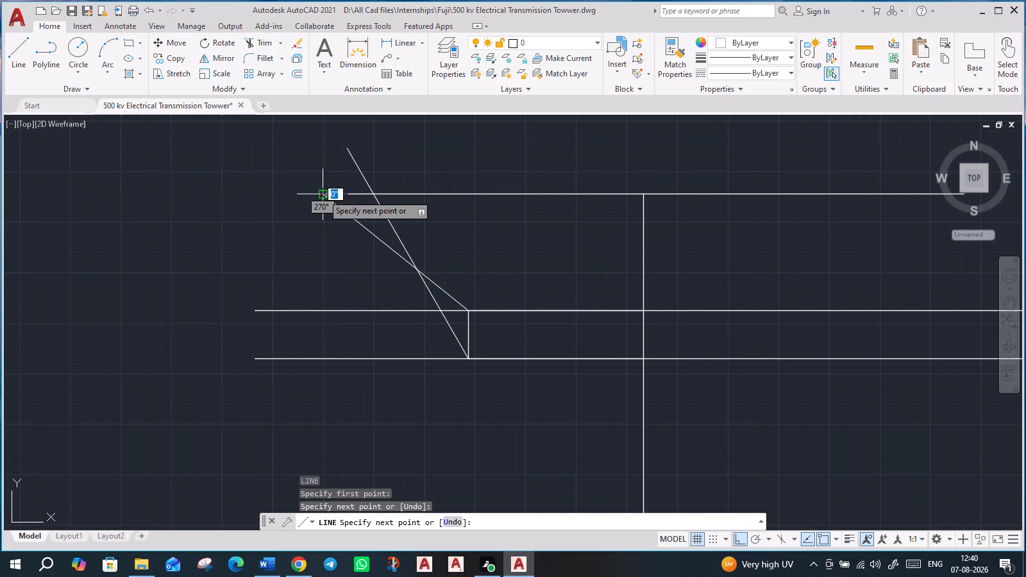
key(Escape)
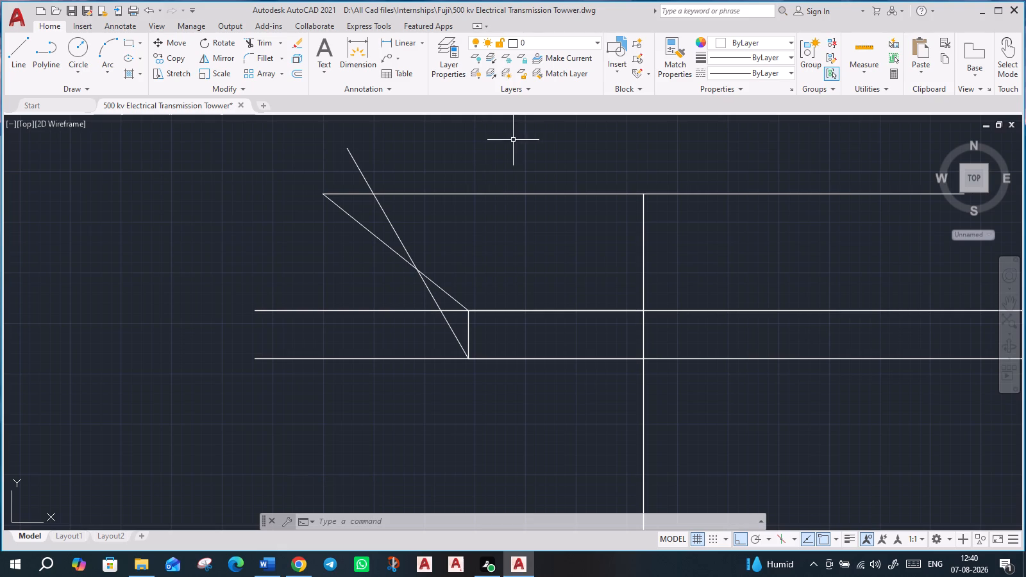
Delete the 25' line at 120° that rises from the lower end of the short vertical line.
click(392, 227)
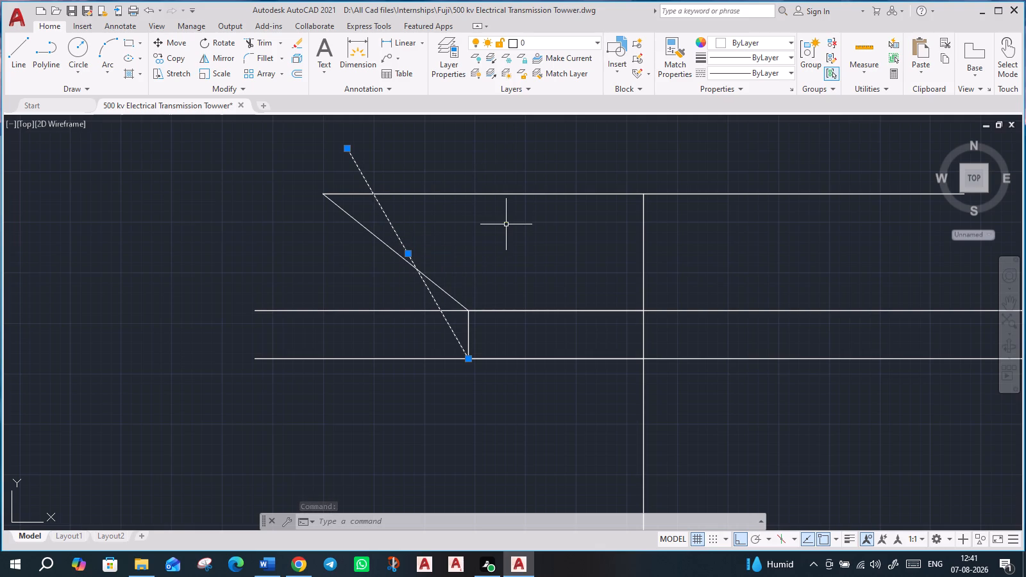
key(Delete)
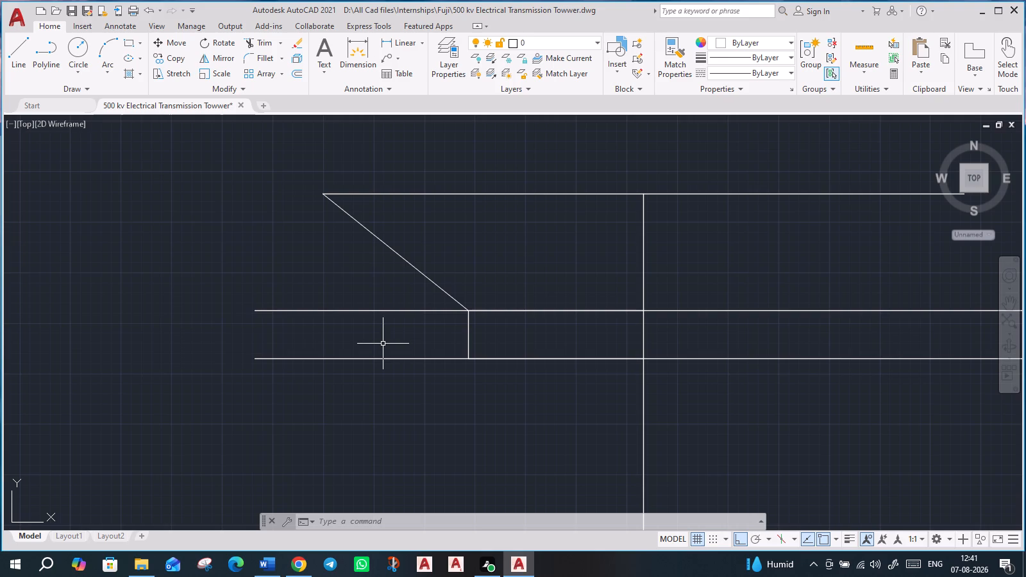
With ortho off, draw a diagonal about 9'-8" long from the short vertical's upper end down and outward to the lowest cross-arm line.
key(l)
key(Return)
click(466, 311)
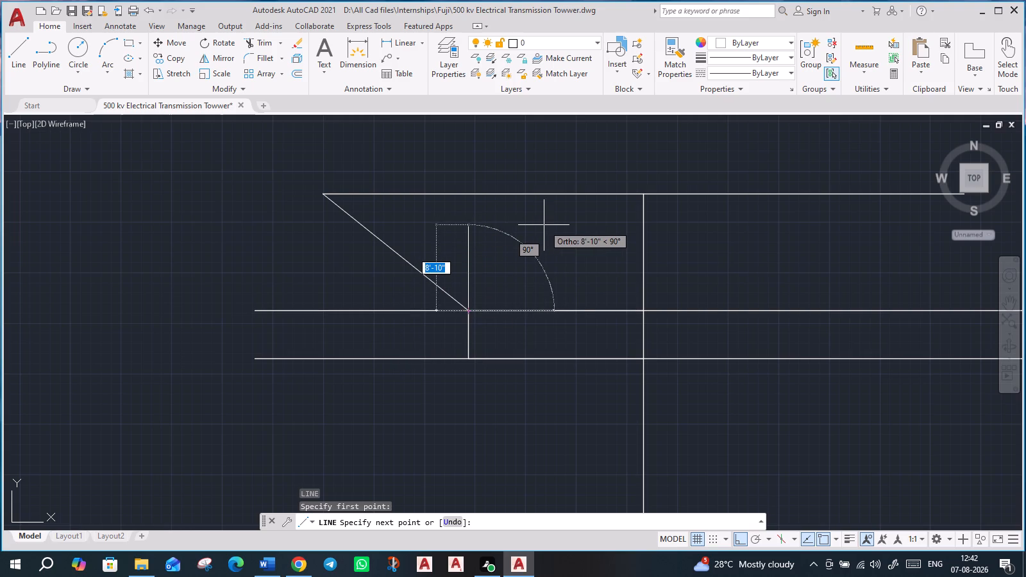
key(F8)
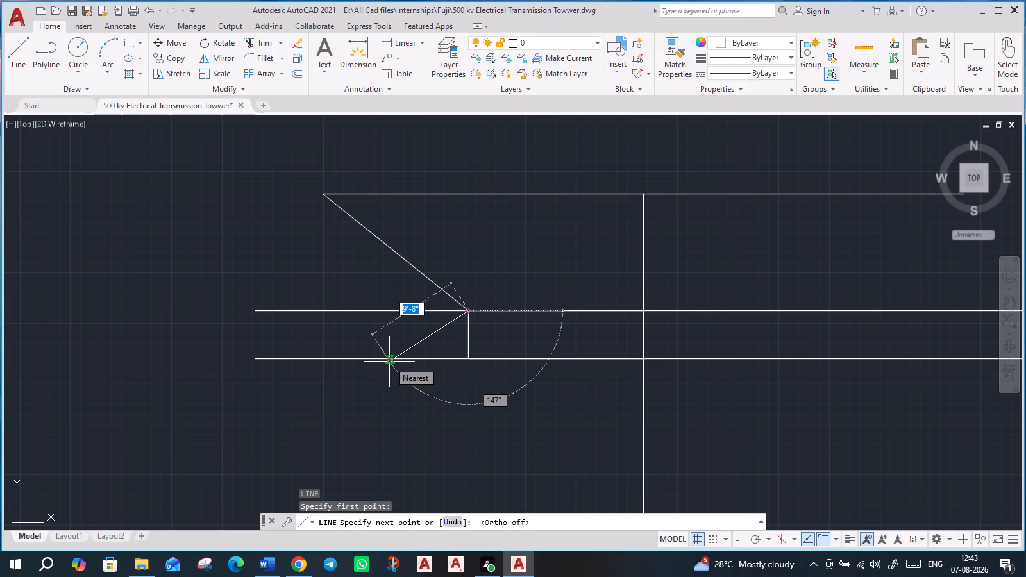
click(389, 362)
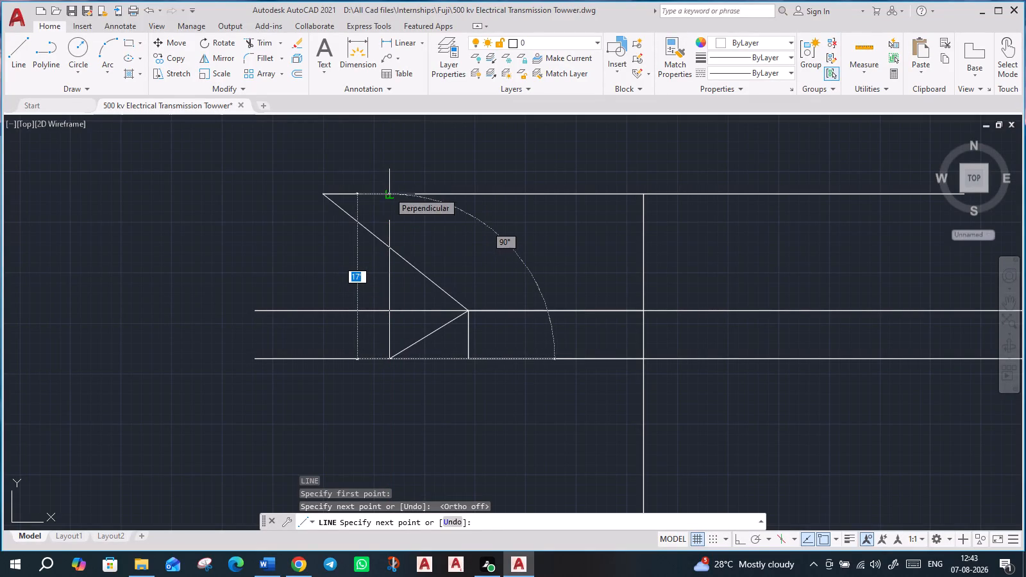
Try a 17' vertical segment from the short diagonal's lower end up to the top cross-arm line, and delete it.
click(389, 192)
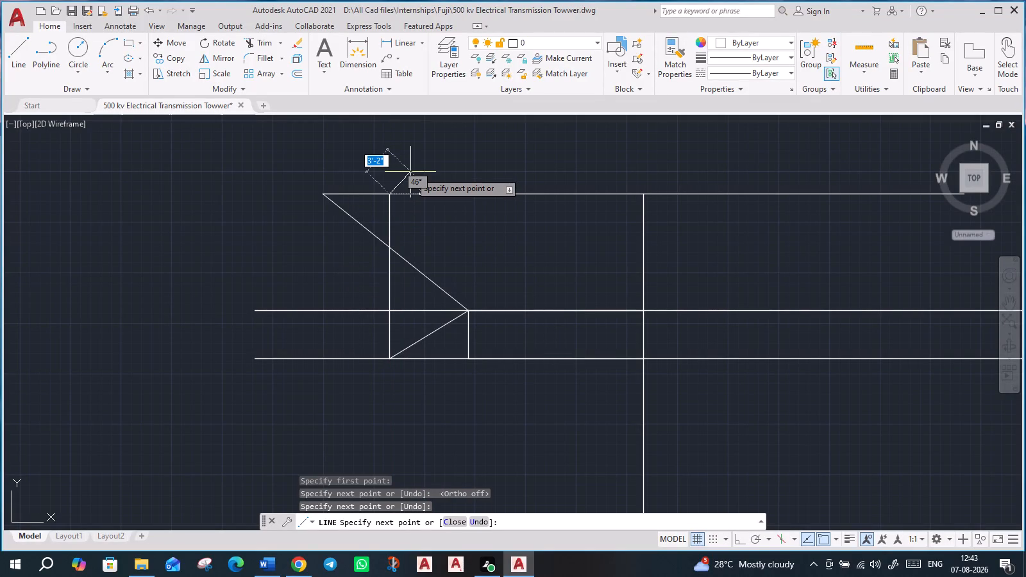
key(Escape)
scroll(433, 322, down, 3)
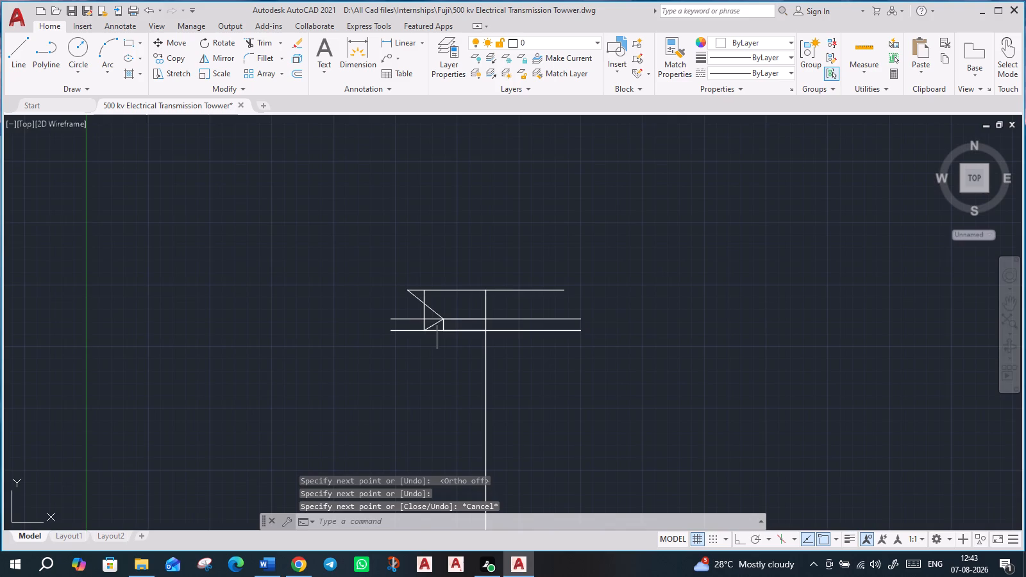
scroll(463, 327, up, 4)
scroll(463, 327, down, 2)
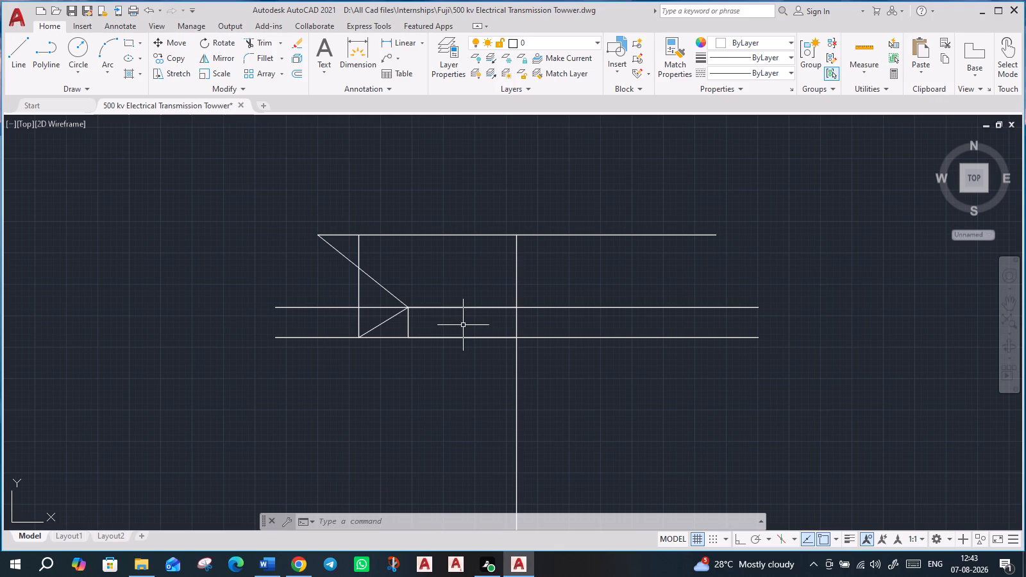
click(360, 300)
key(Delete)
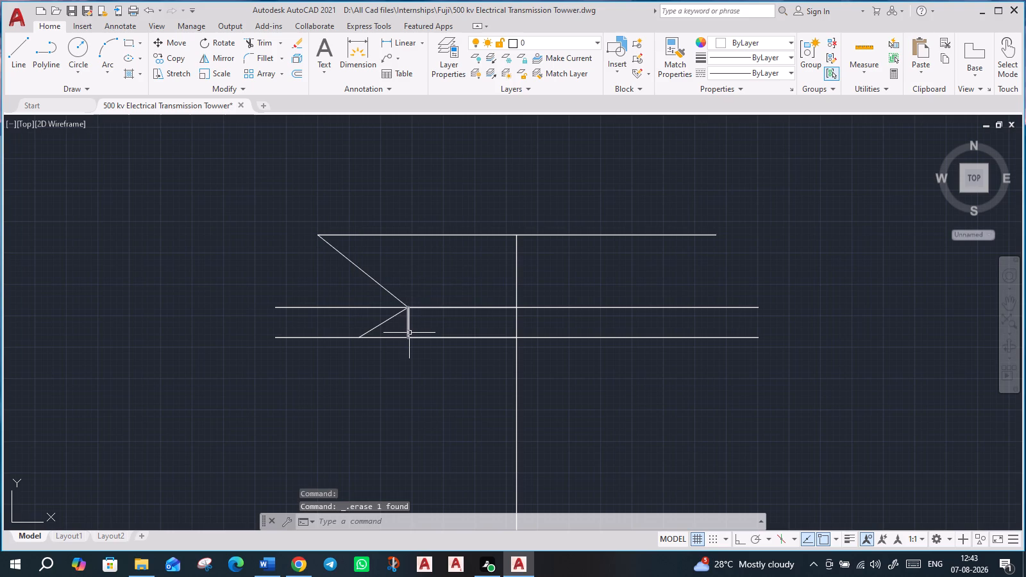
Draw a slanted line from the short diagonal's lower end to the left end of the top cross-arm line.
key(l)
key(Return)
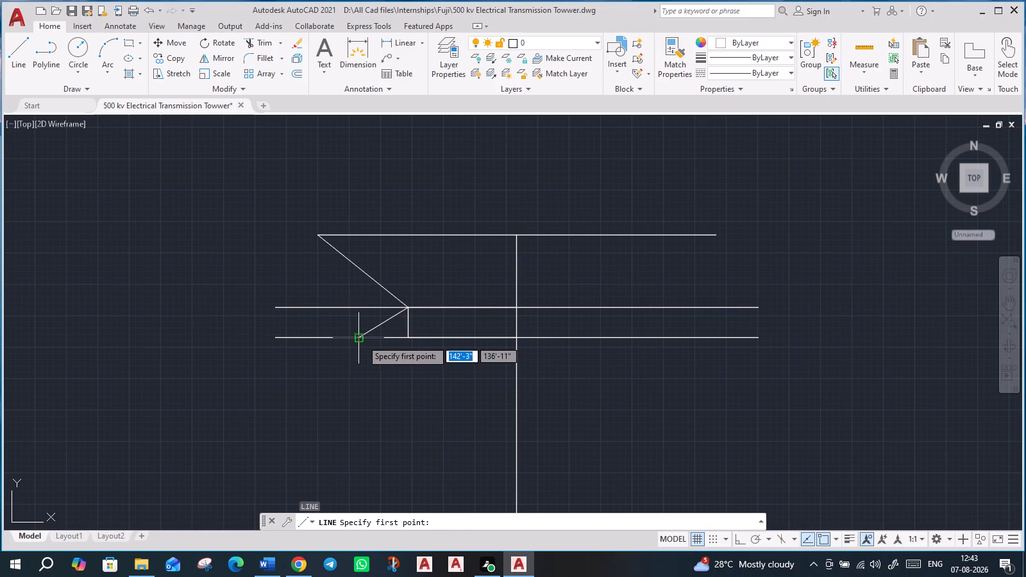
click(362, 340)
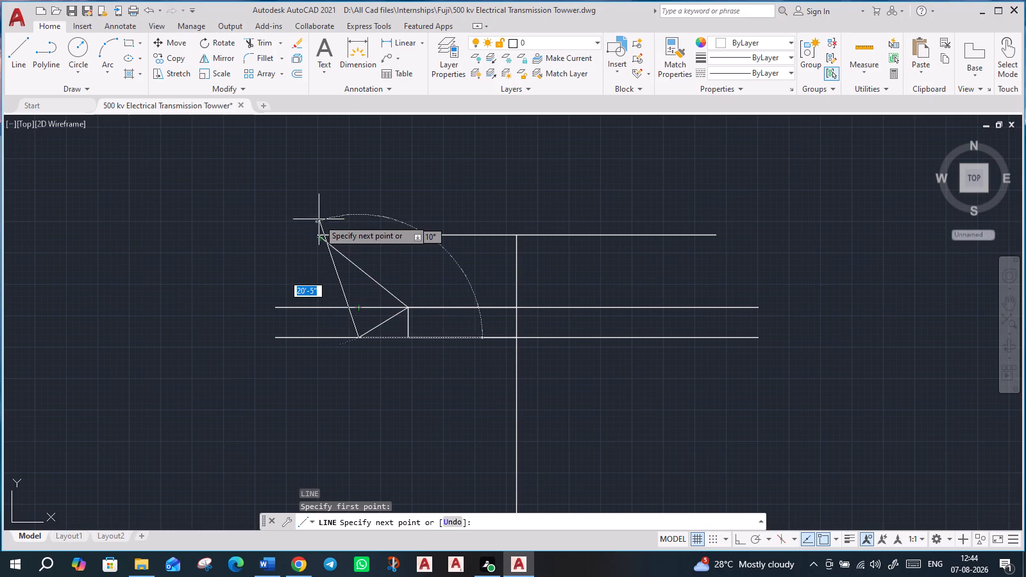
click(314, 240)
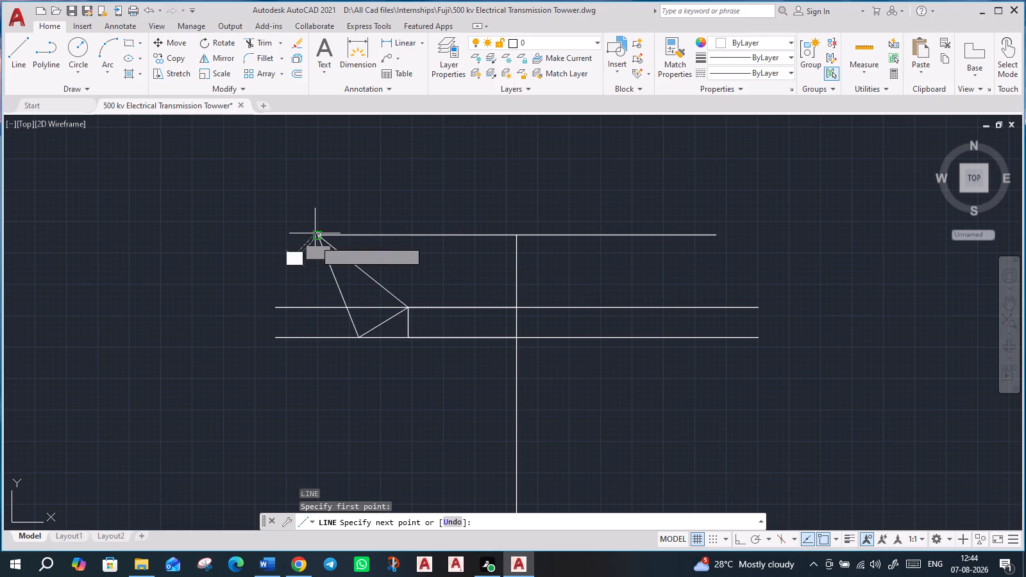
key(Escape)
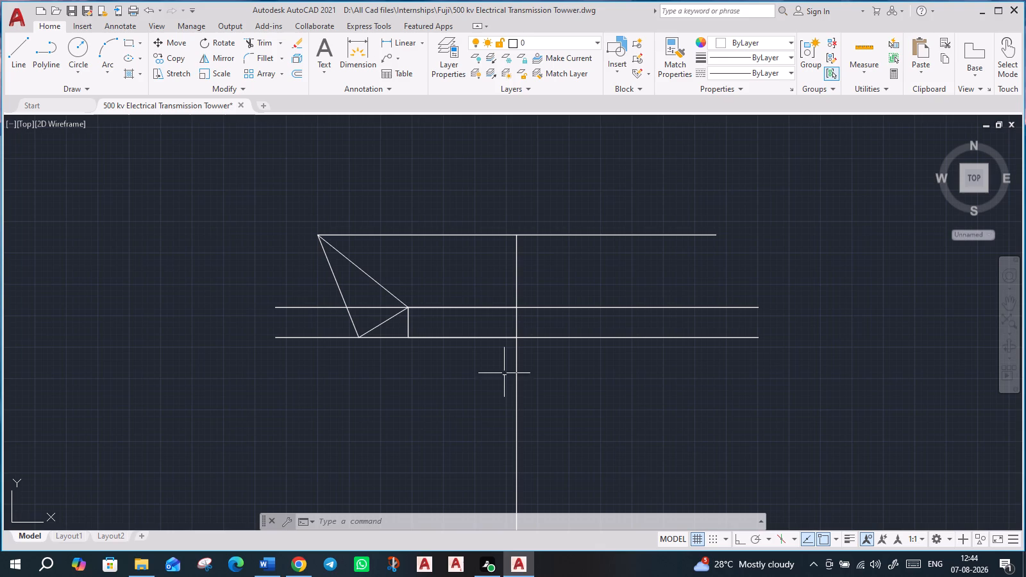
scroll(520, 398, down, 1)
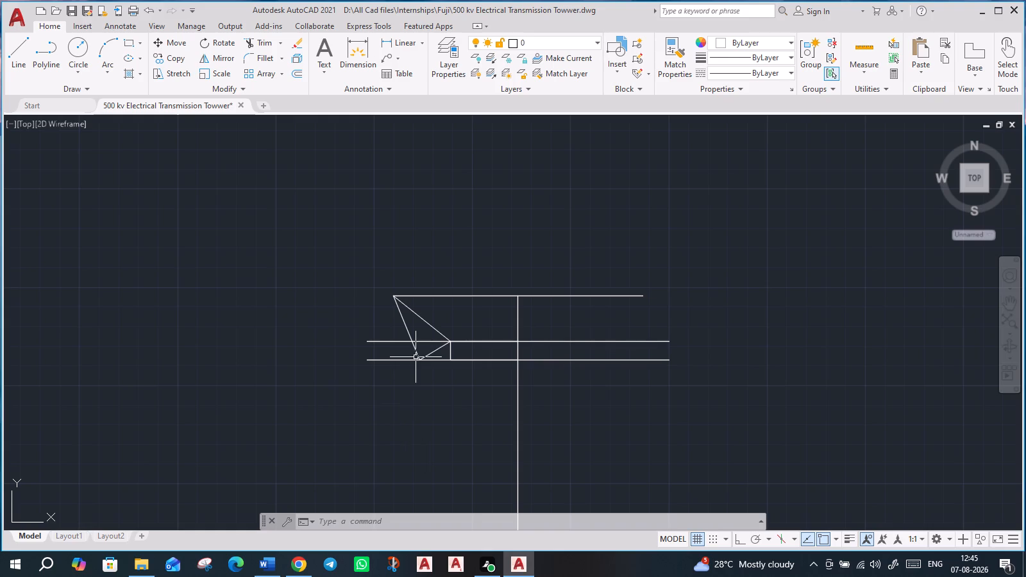
Draw a line about 80'-11" long continuing the slanted member from the lowest cross-arm line down past the vertical centre line.
key(l)
key(Return)
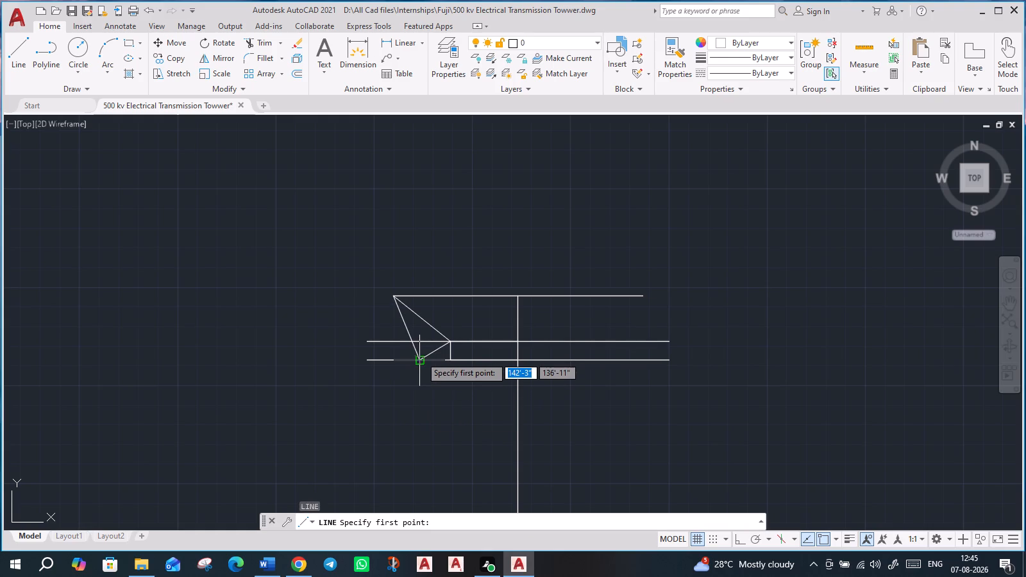
click(420, 356)
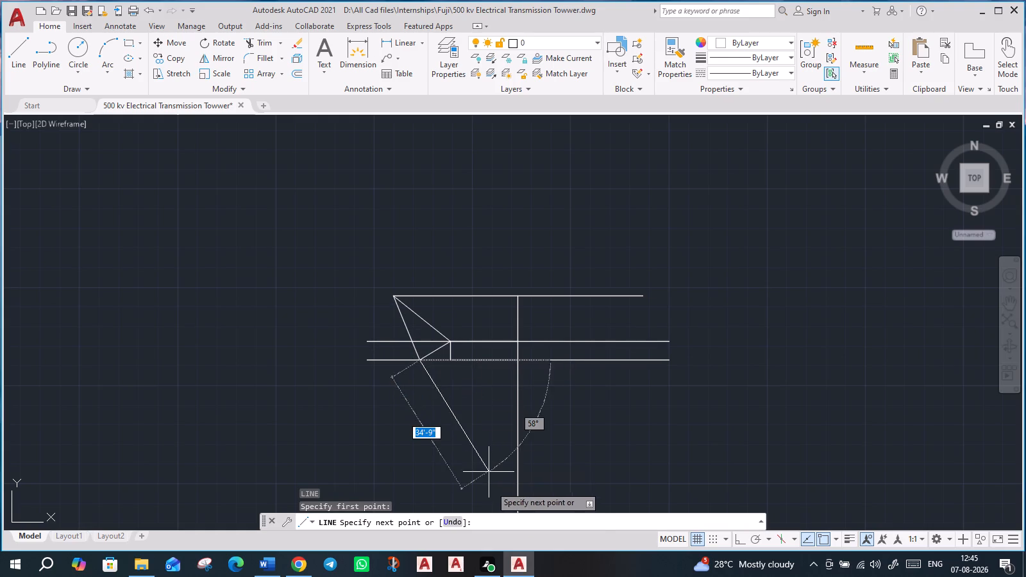
middle_drag(504, 499, 462, 337)
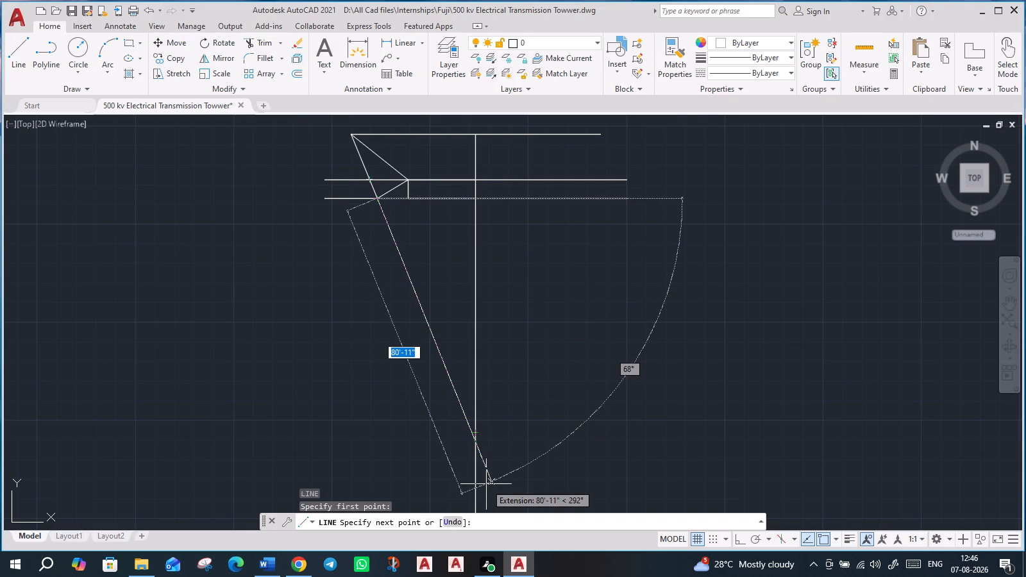
click(486, 484)
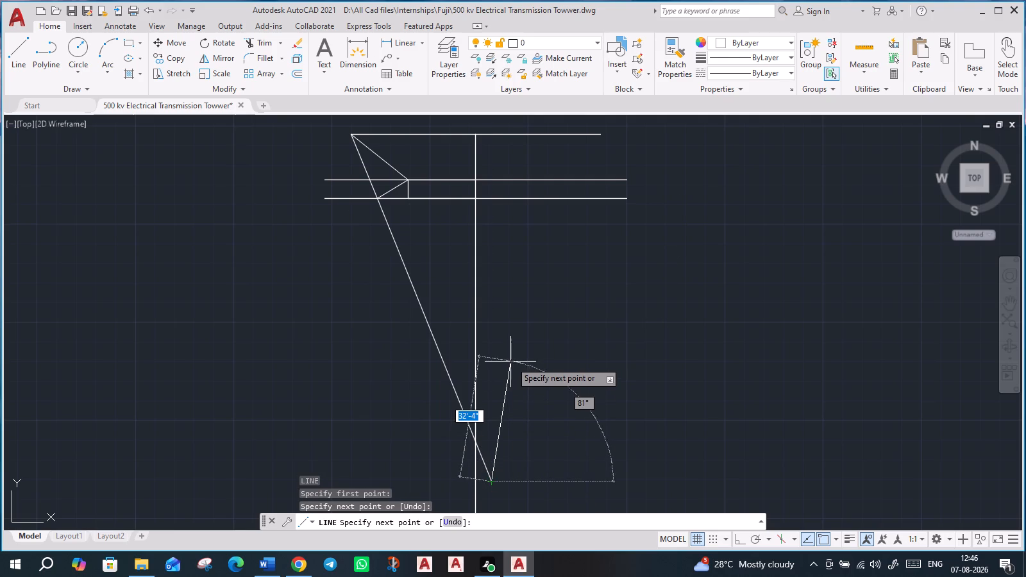
key(Escape)
Examine the long slanted line from its junction at the lowest cross-arm line to its crossing with the centre line.
scroll(387, 206, up, 4)
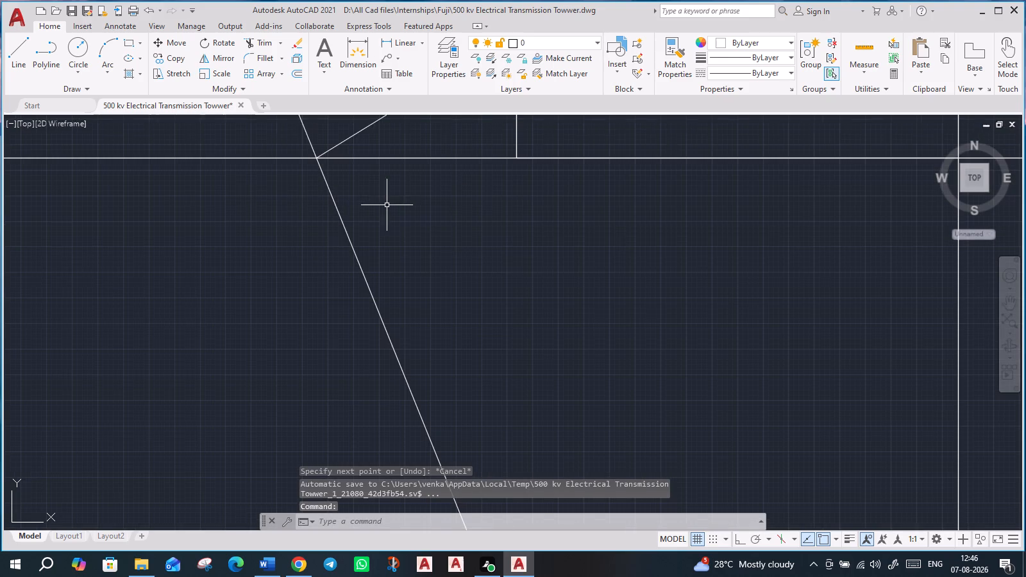
middle_drag(383, 237, 478, 405)
scroll(424, 337, up, 4)
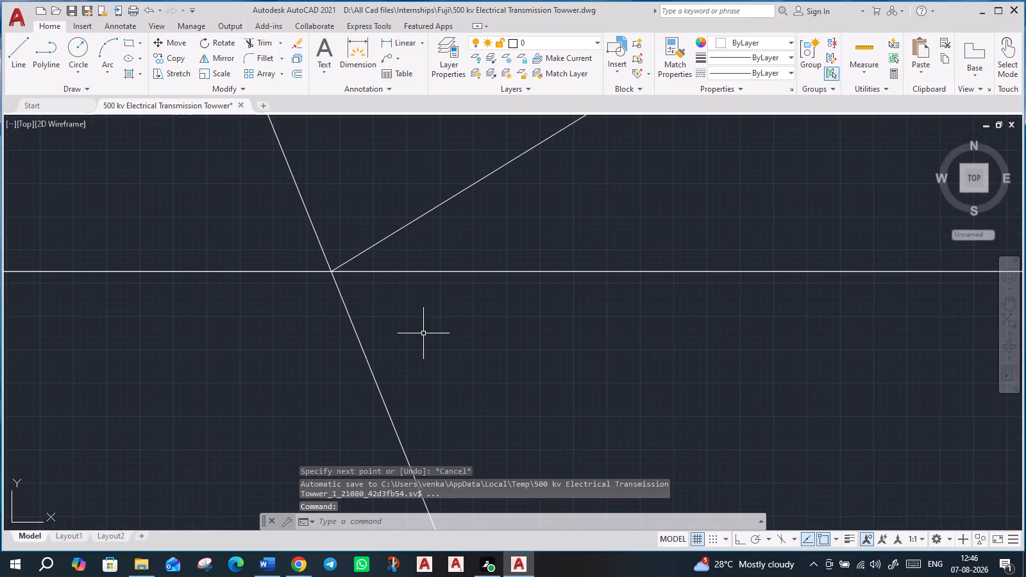
scroll(416, 316, down, 10)
scroll(553, 354, down, 3)
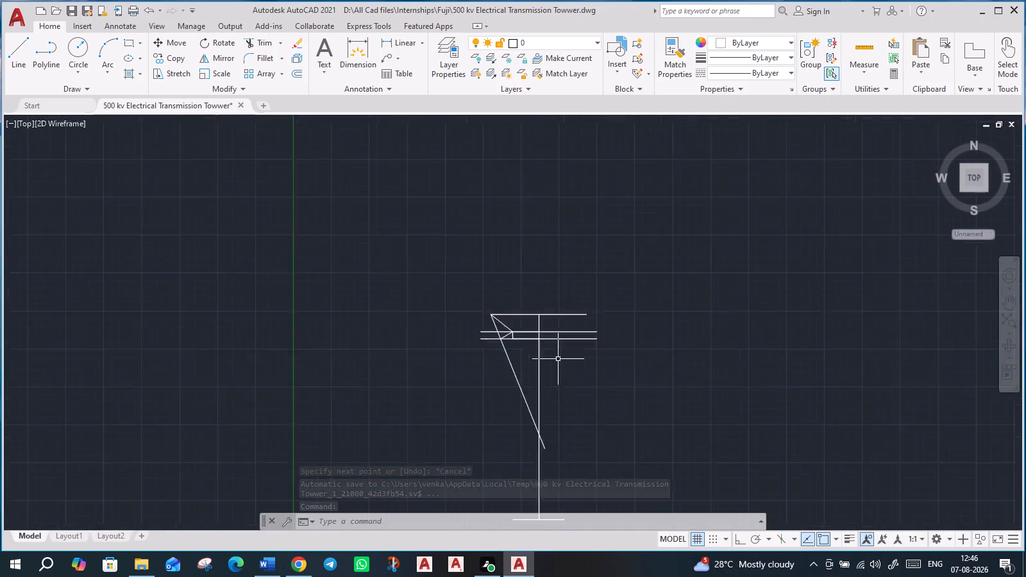
middle_drag(634, 416, 559, 314)
scroll(458, 276, up, 3)
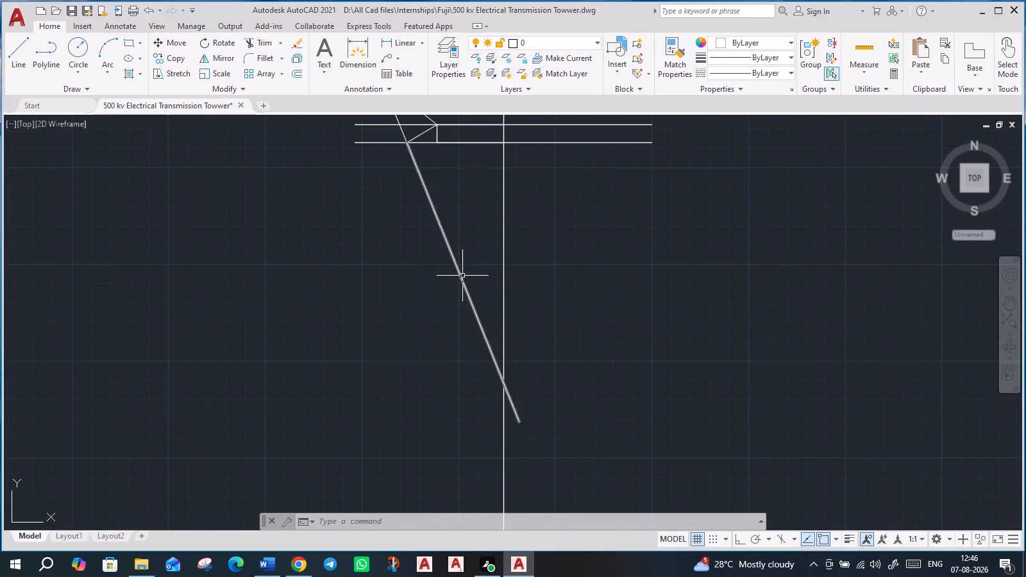
scroll(544, 296, down, 1)
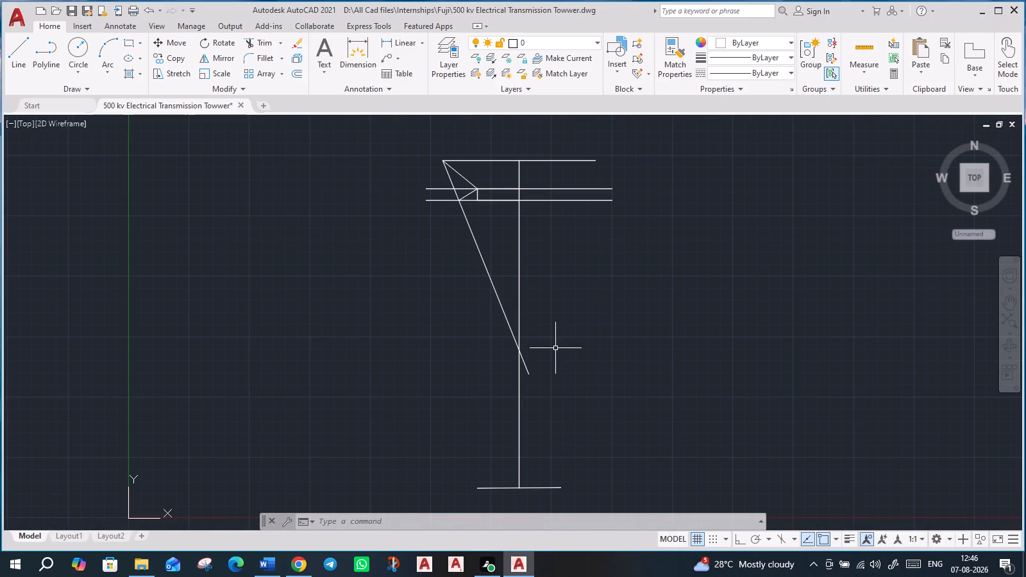
scroll(555, 348, up, 1)
scroll(555, 348, down, 1)
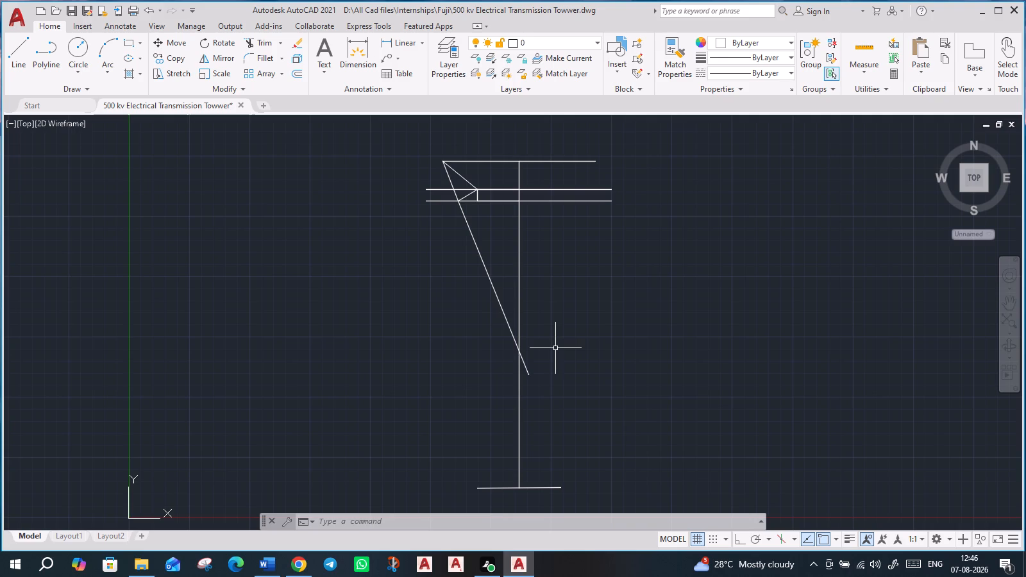
Draw a diagonal about 12'-10" long from the lowest cross-arm line's left end to where the slanted member crosses the middle cross-arm line.
key(Return)
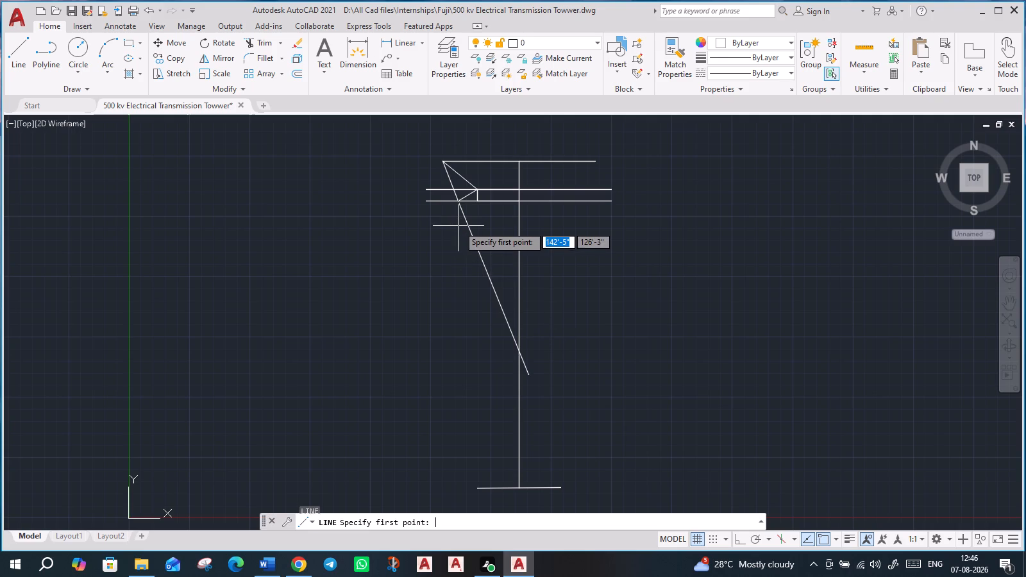
scroll(445, 200, up, 3)
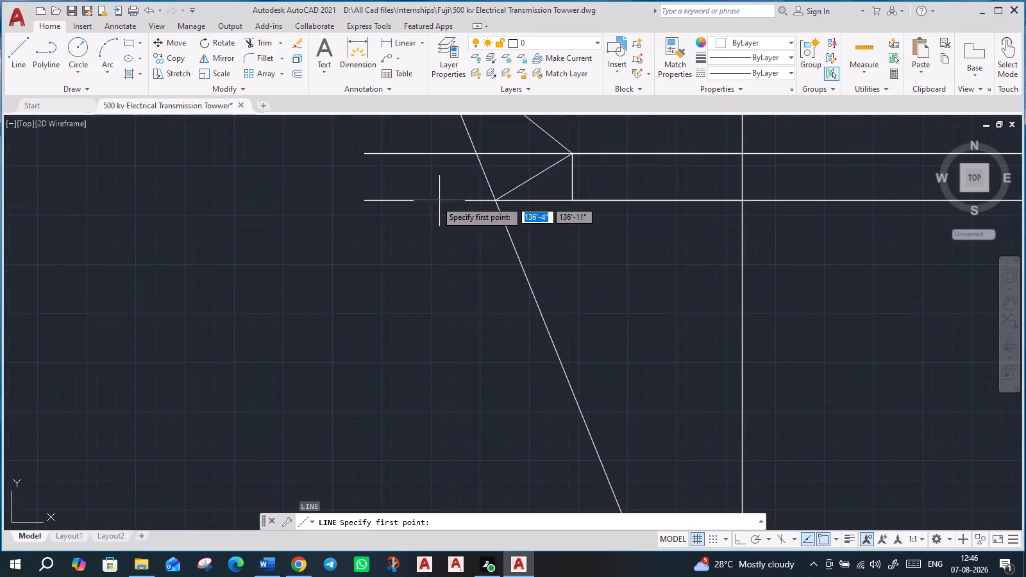
middle_drag(480, 236, 504, 358)
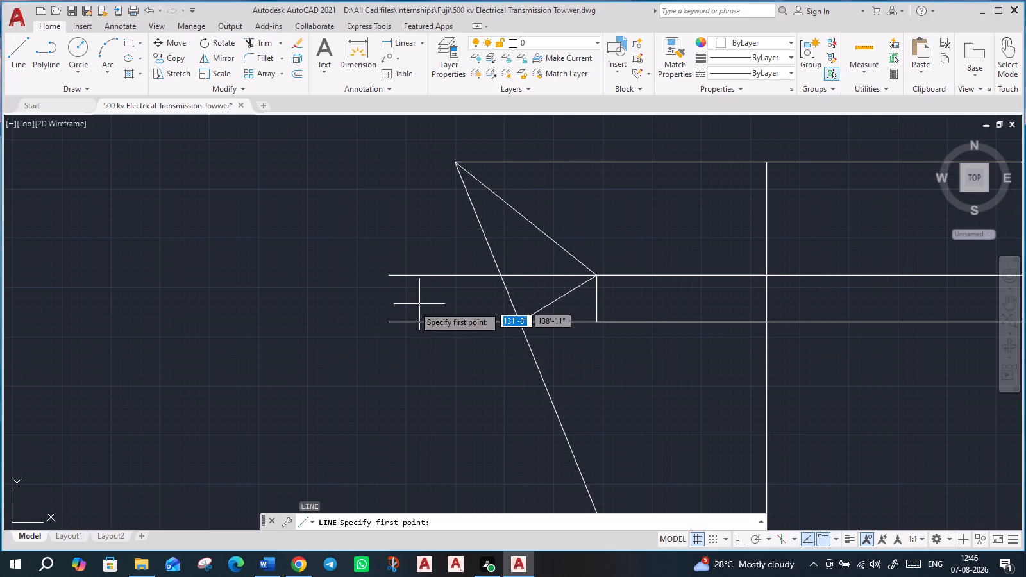
click(388, 319)
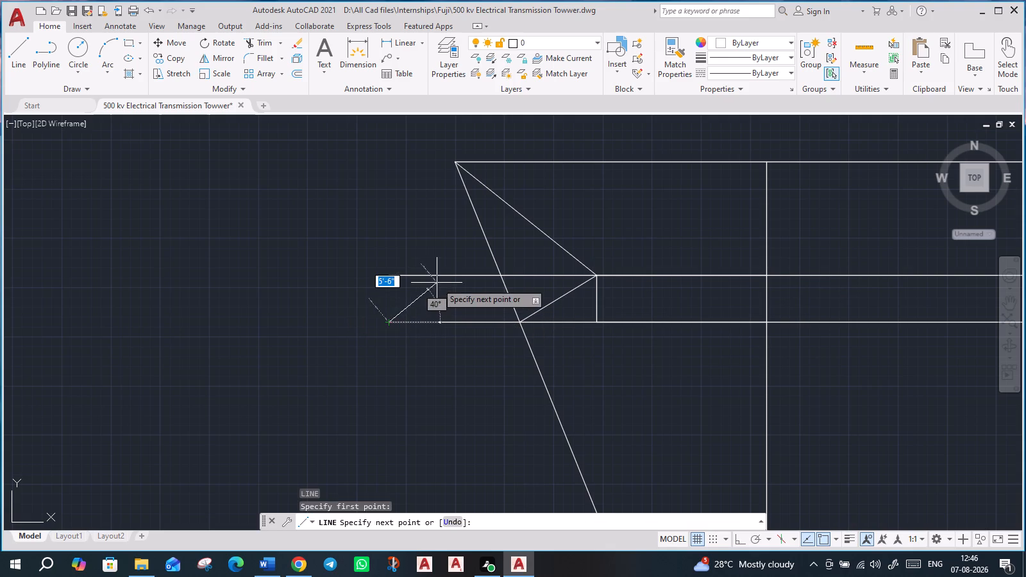
click(502, 272)
key(Escape)
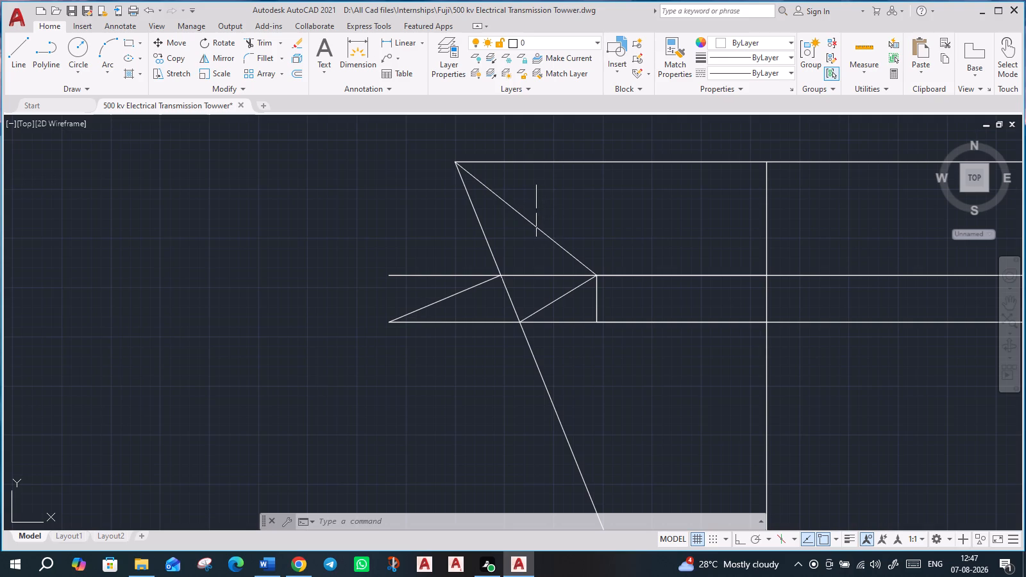
Trim the middle cross-arm line's left overhang back to the slanted member.
click(265, 45)
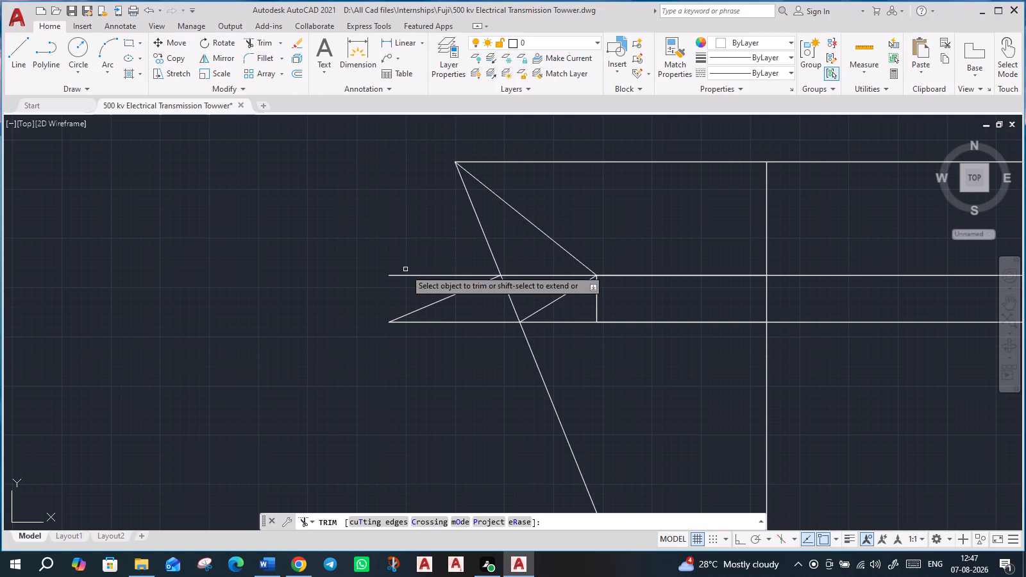
click(421, 276)
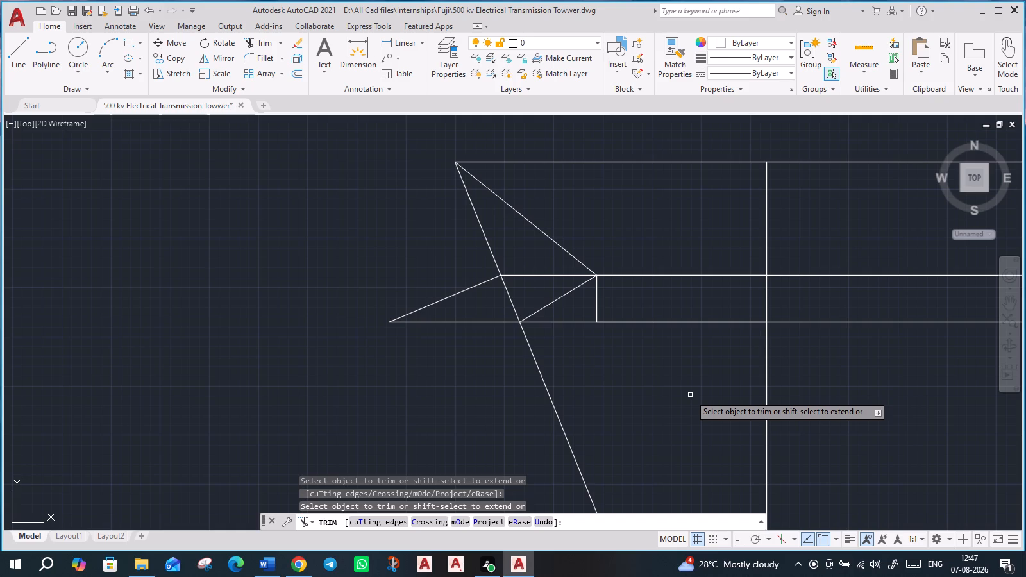
key(Escape)
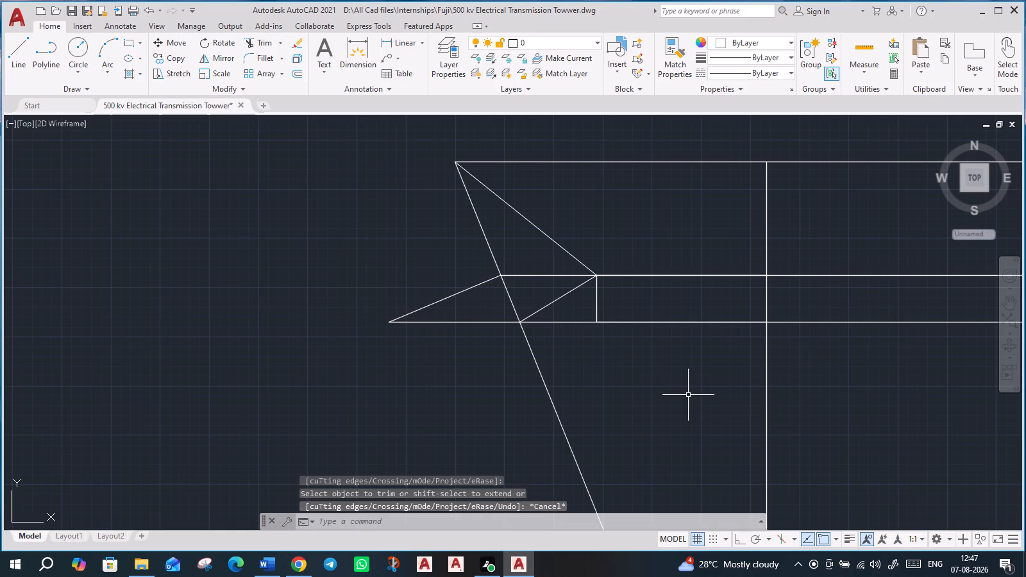
With ortho on, draw a vertical line from the short vertical's lower end down past the long slanted line.
key(l)
key(Return)
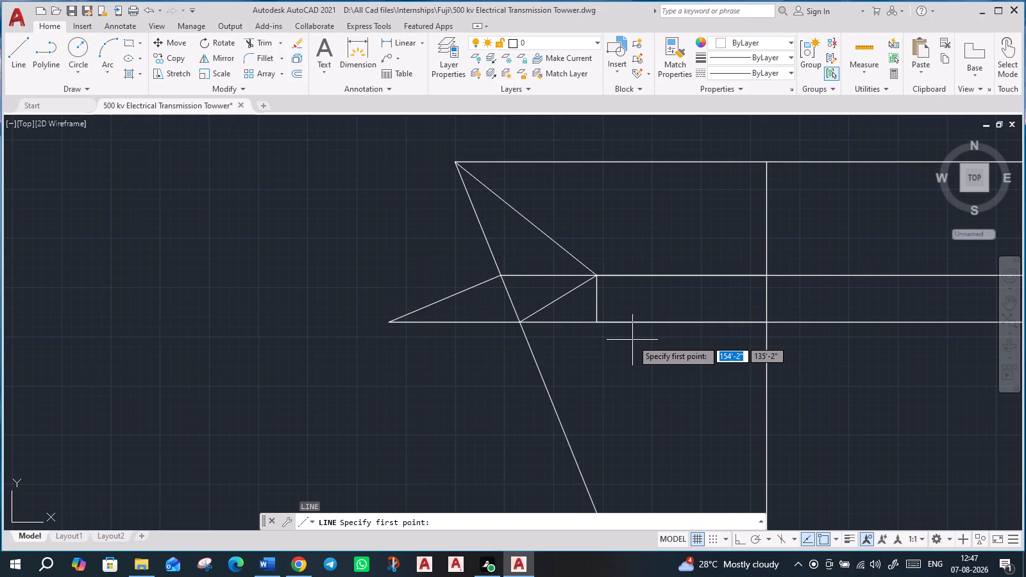
click(598, 324)
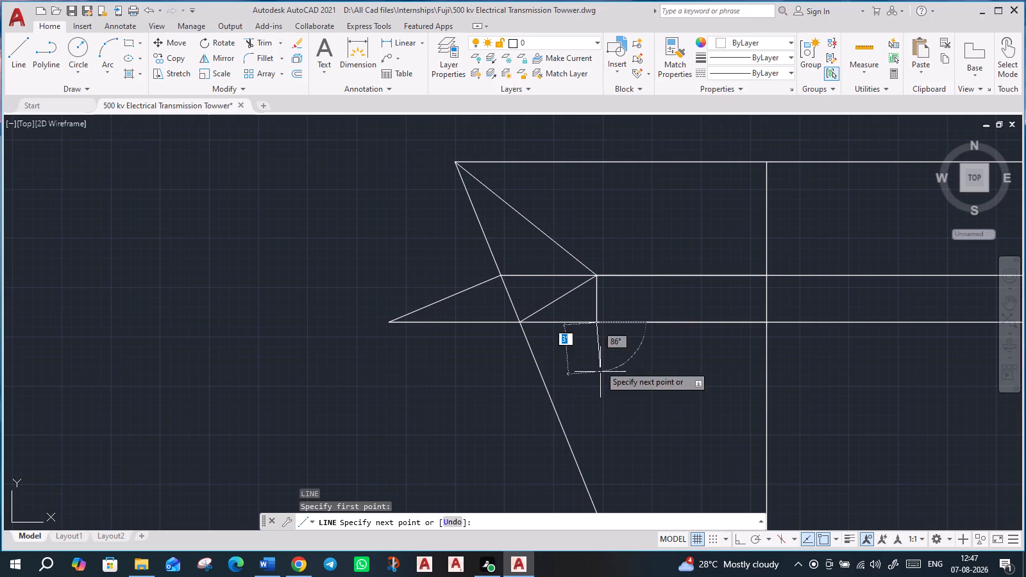
key(F8)
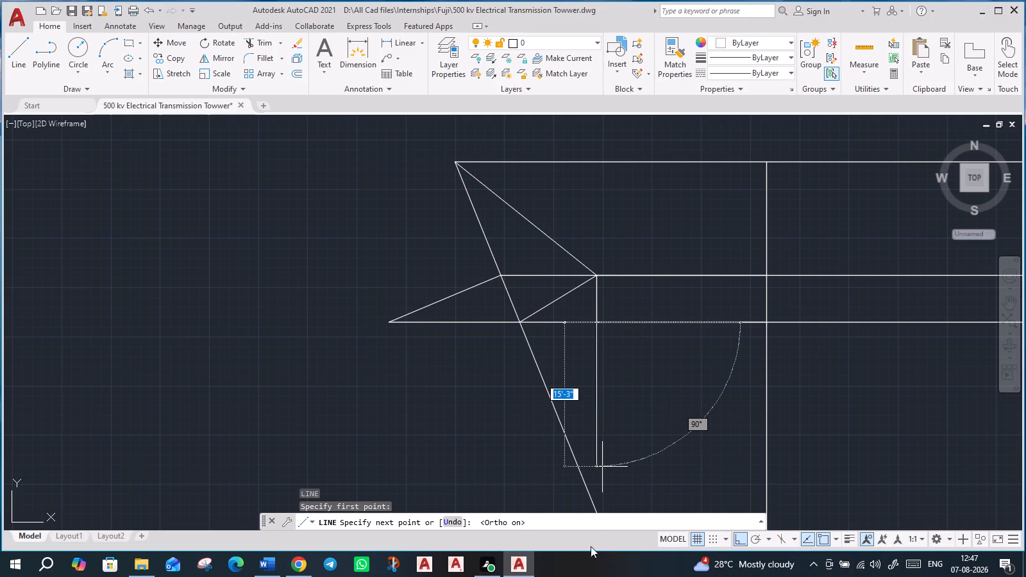
middle_drag(590, 506, 588, 365)
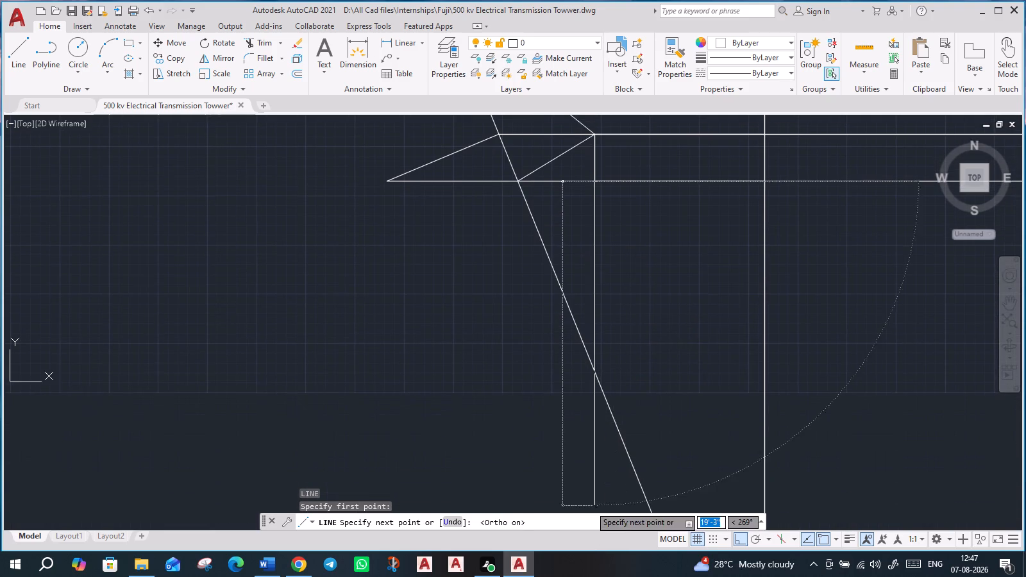
click(580, 440)
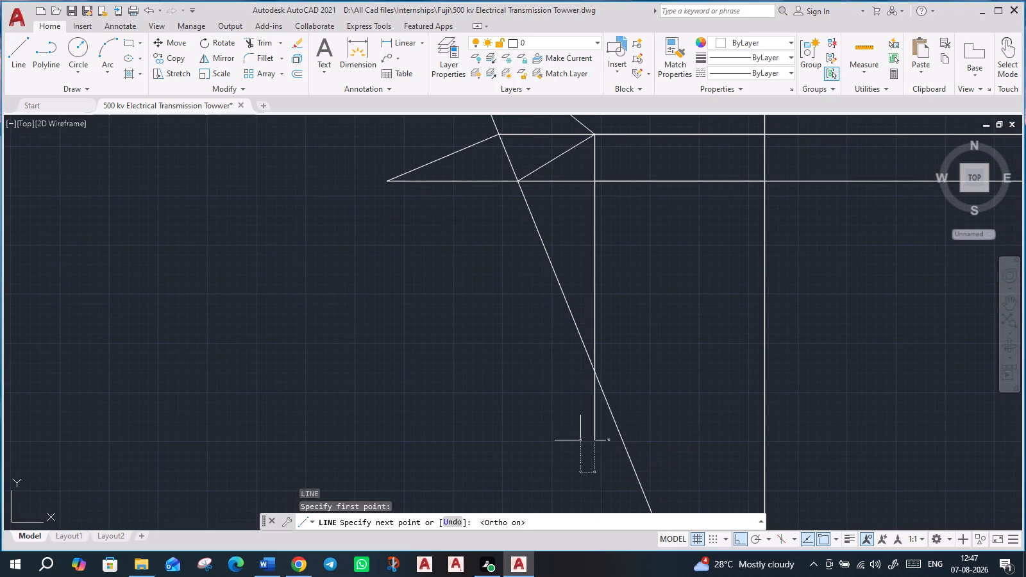
key(Escape)
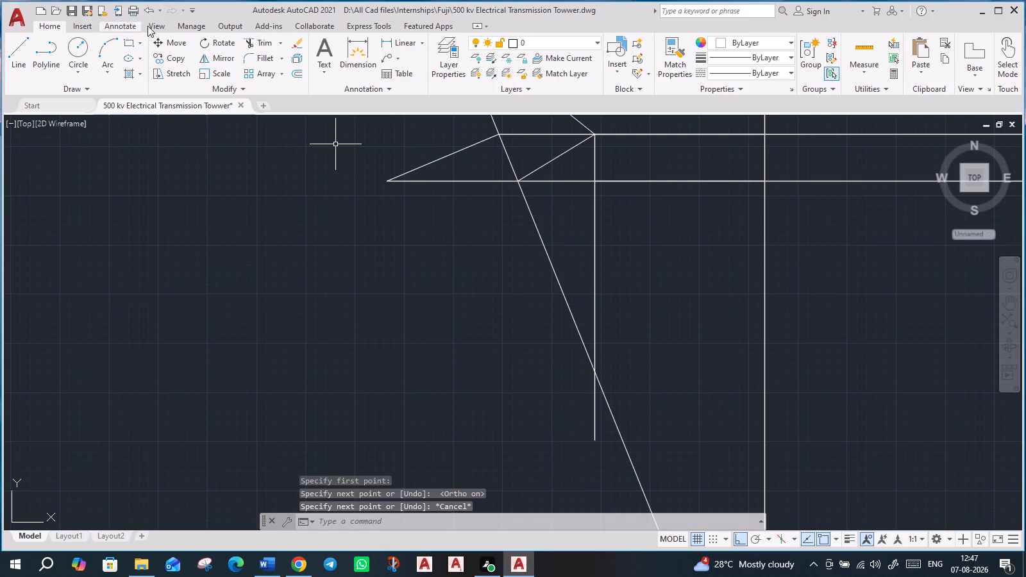
Trim the new vertical and the long slanted line below their crossing, including the slanted stub right of the centre line.
click(260, 44)
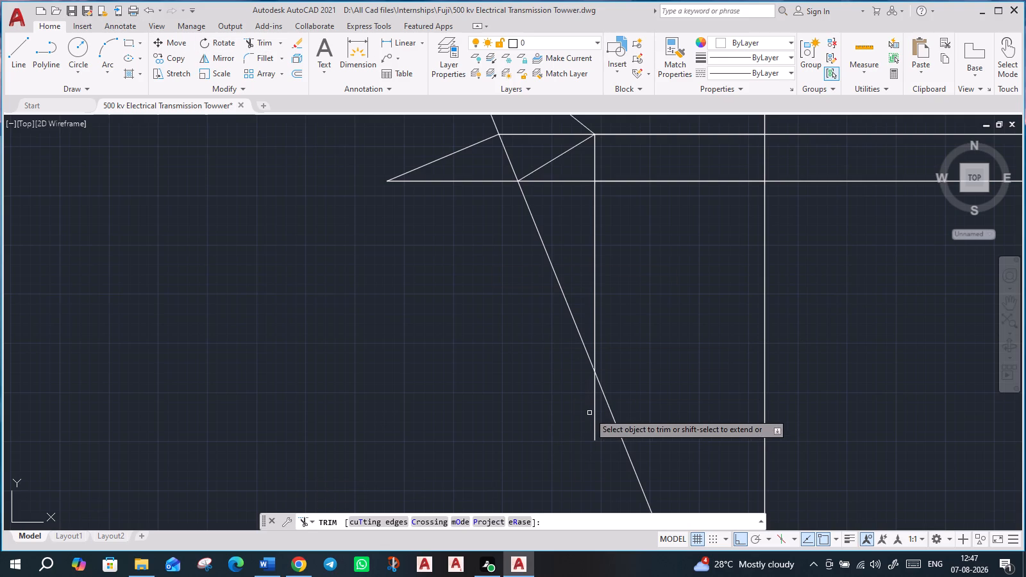
click(592, 410)
click(612, 402)
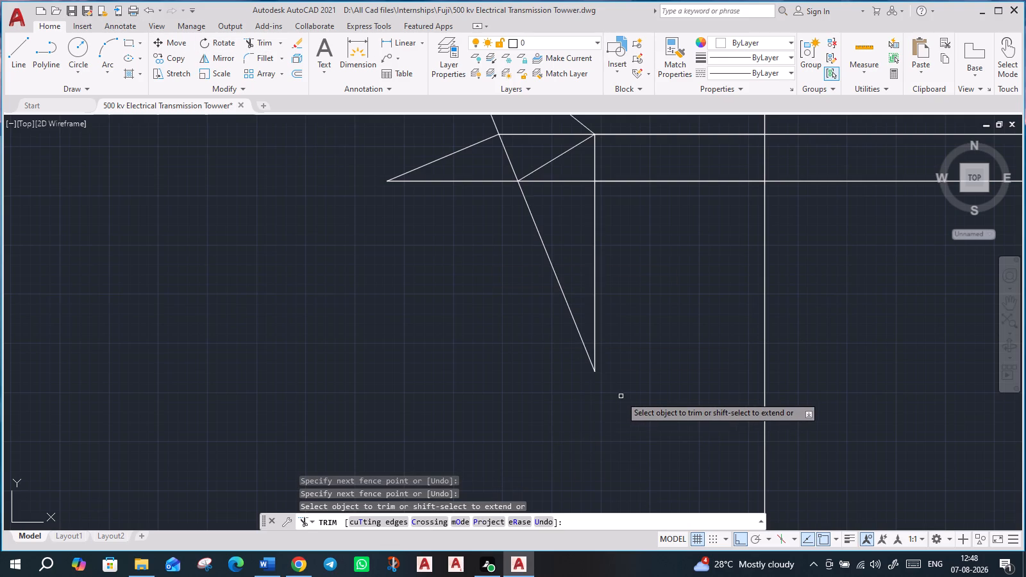
scroll(621, 396, down, 3)
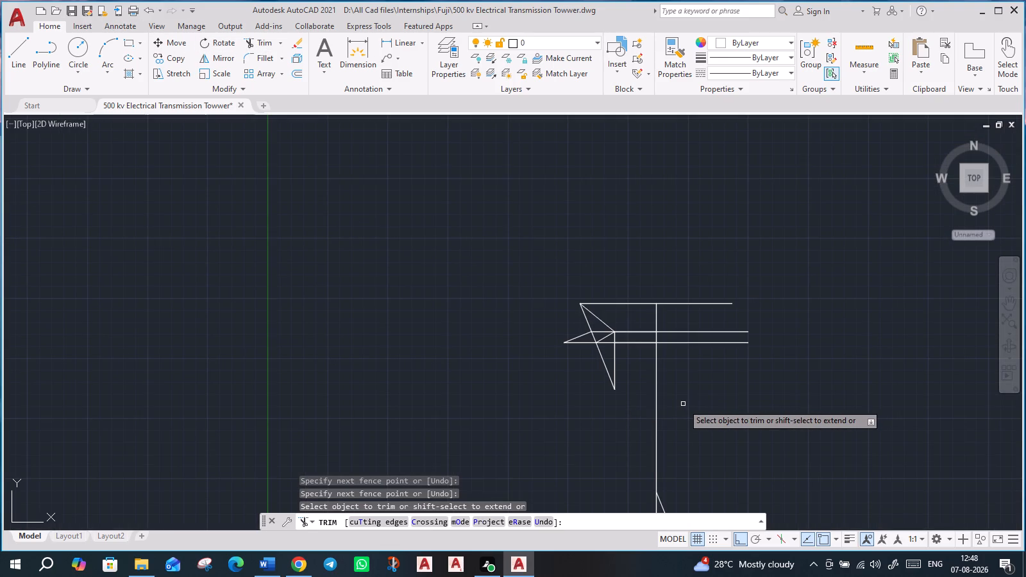
scroll(682, 404, down, 4)
middle_drag(746, 408, 610, 314)
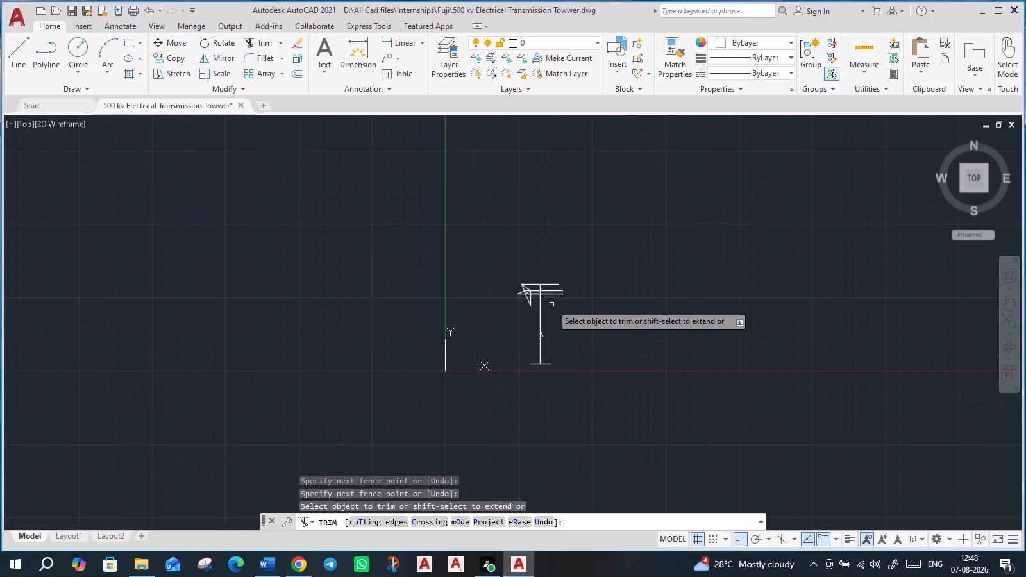
scroll(546, 301, up, 2)
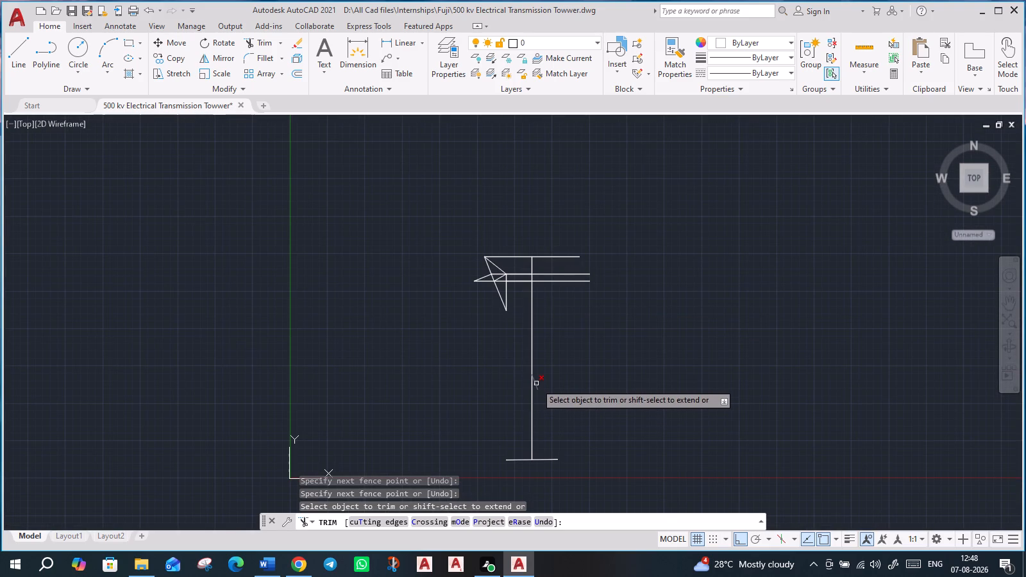
click(536, 383)
scroll(501, 316, up, 2)
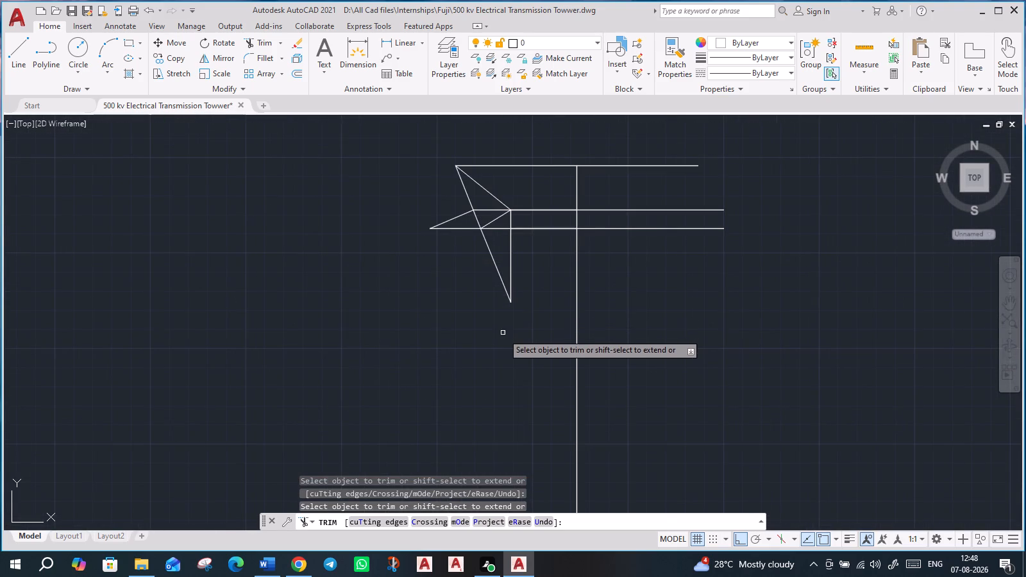
middle_drag(502, 342, 514, 427)
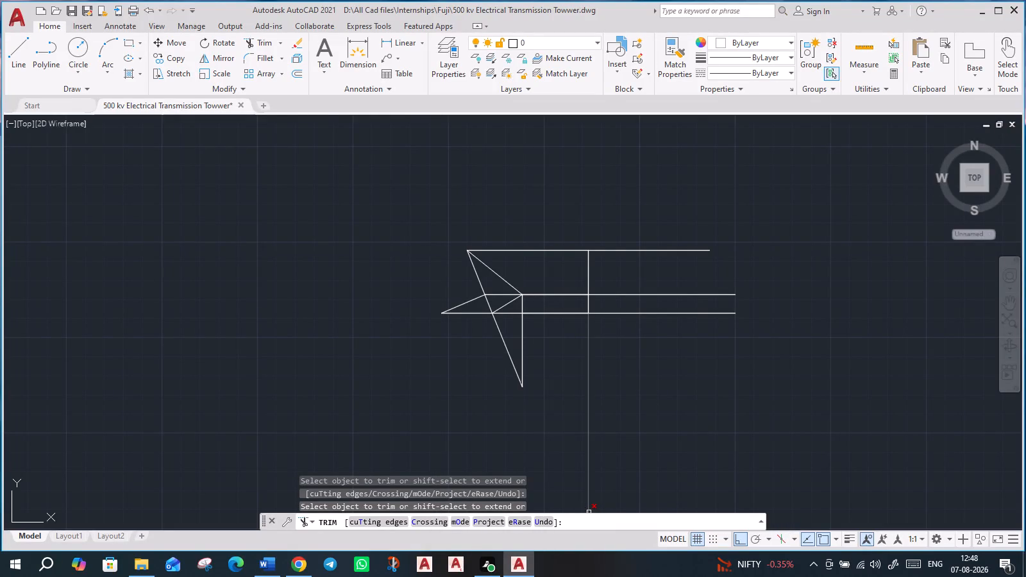
middle_drag(610, 480, 611, 457)
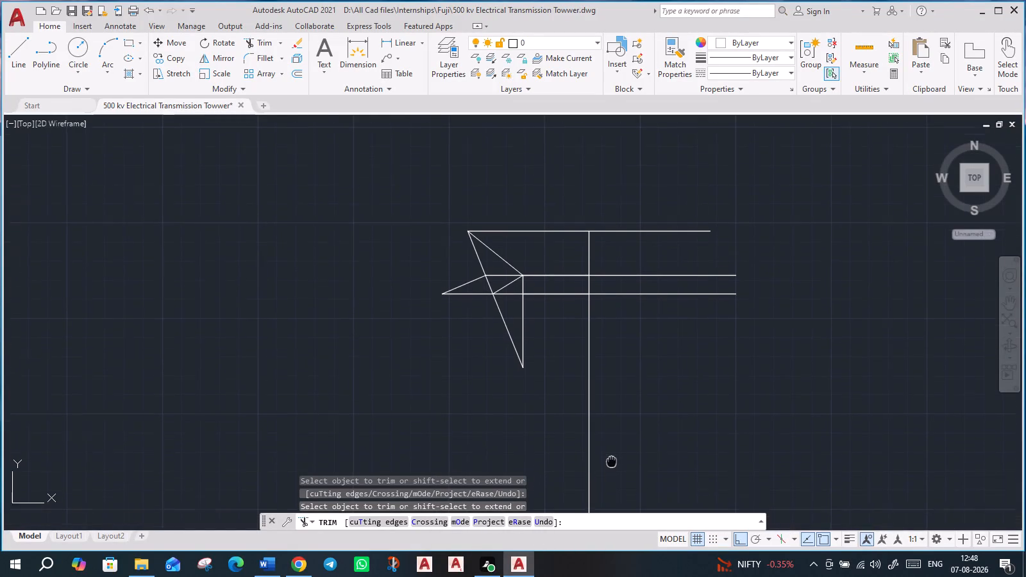
middle_drag(611, 457, 607, 430)
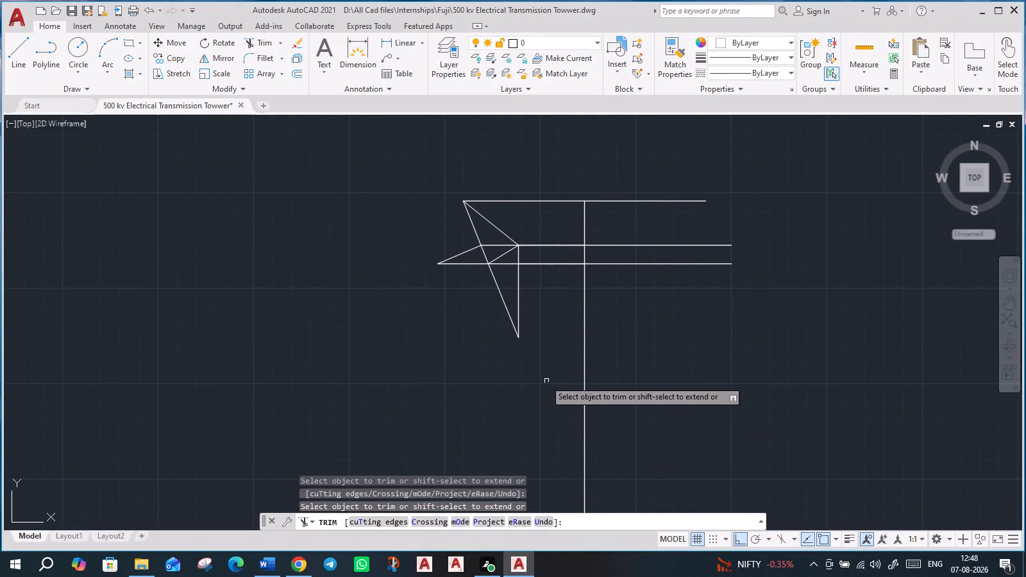
key(Escape)
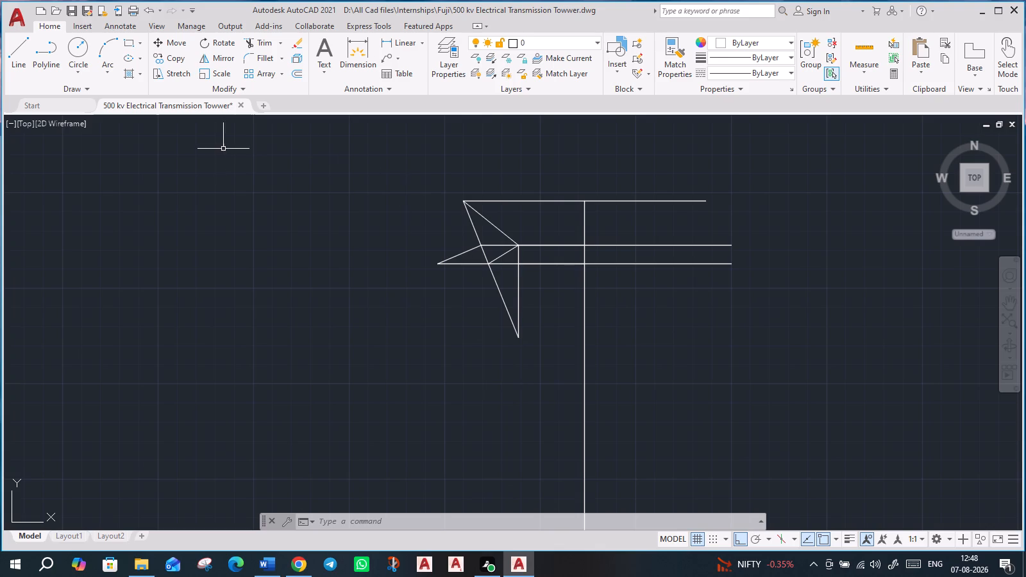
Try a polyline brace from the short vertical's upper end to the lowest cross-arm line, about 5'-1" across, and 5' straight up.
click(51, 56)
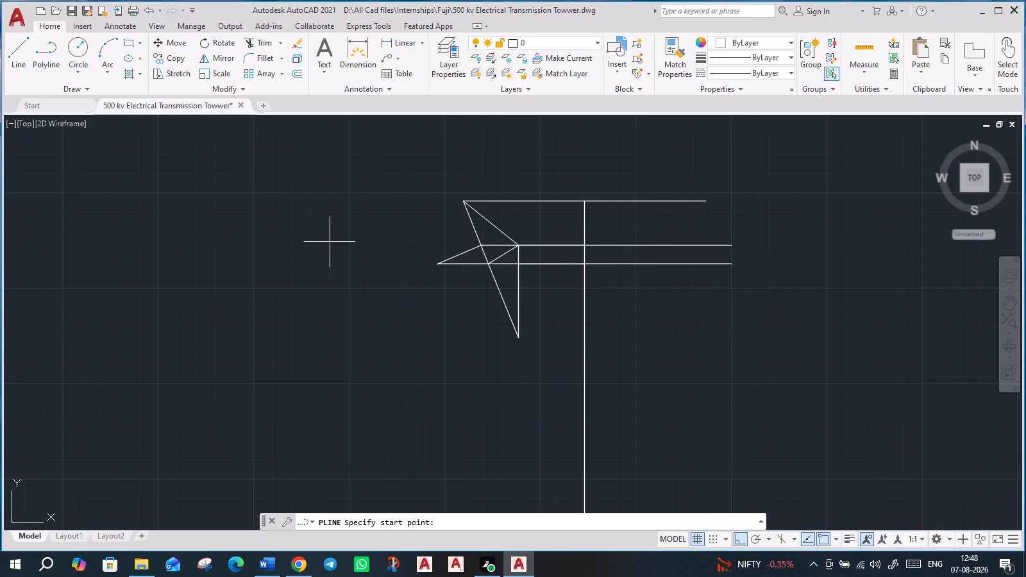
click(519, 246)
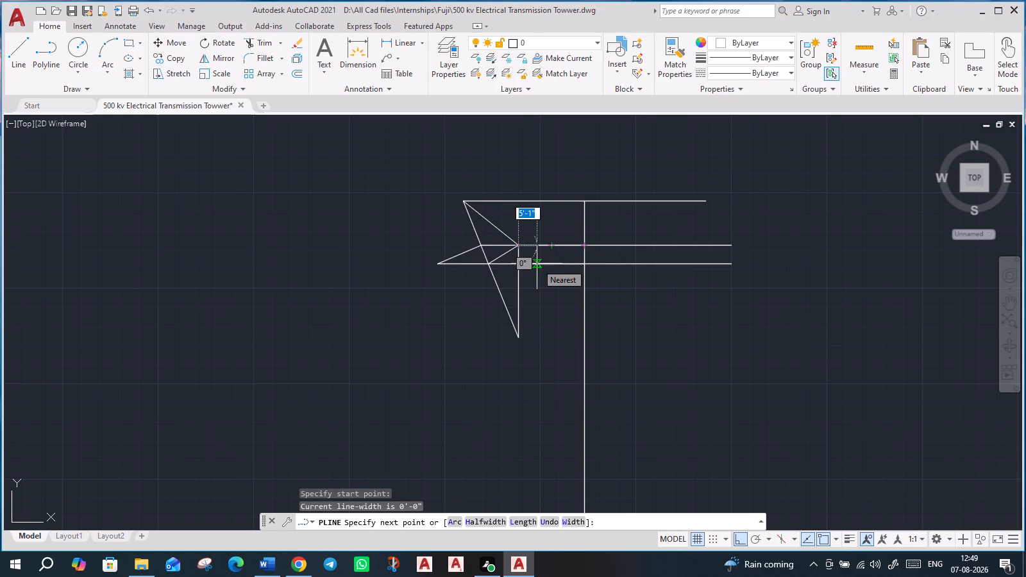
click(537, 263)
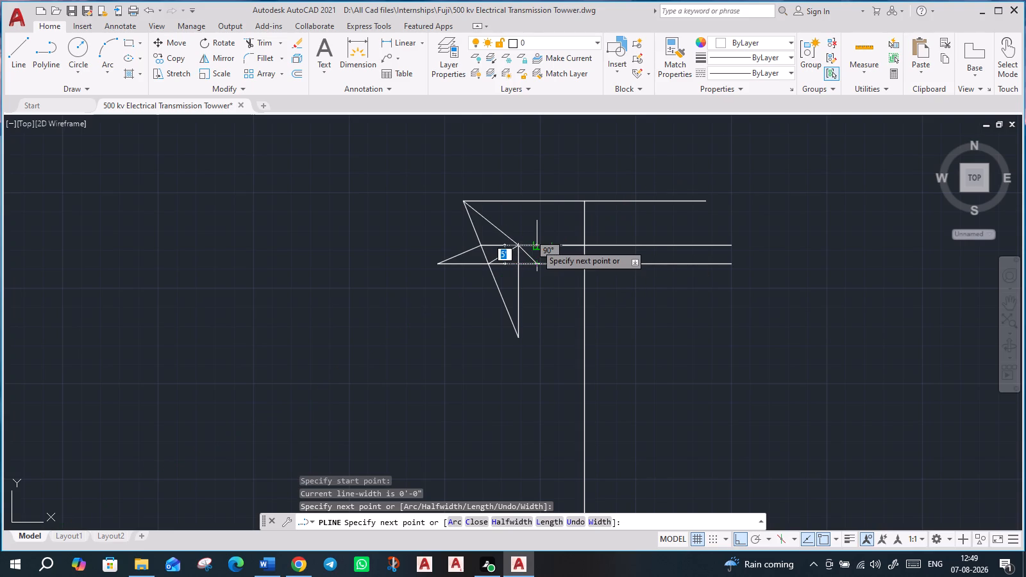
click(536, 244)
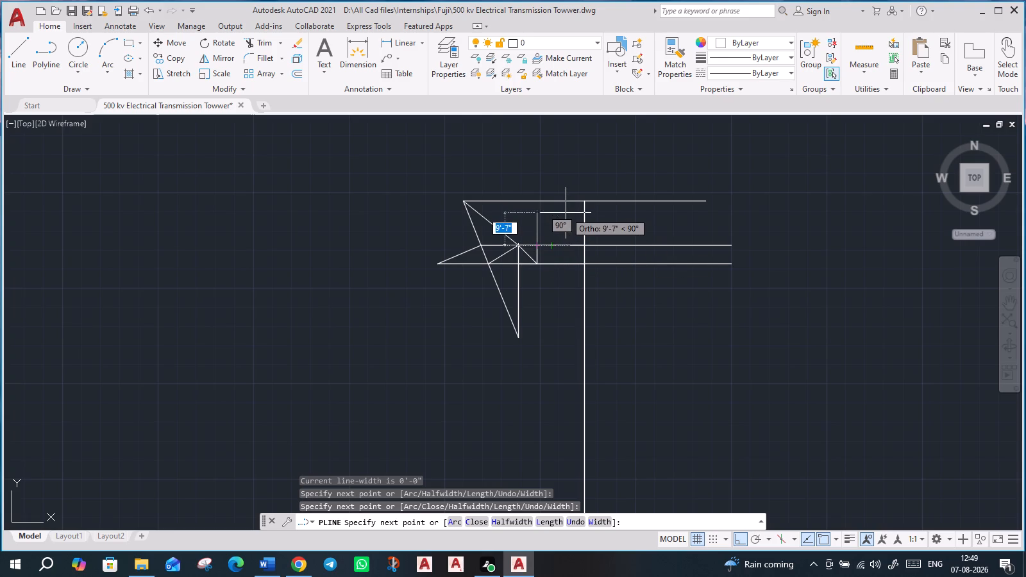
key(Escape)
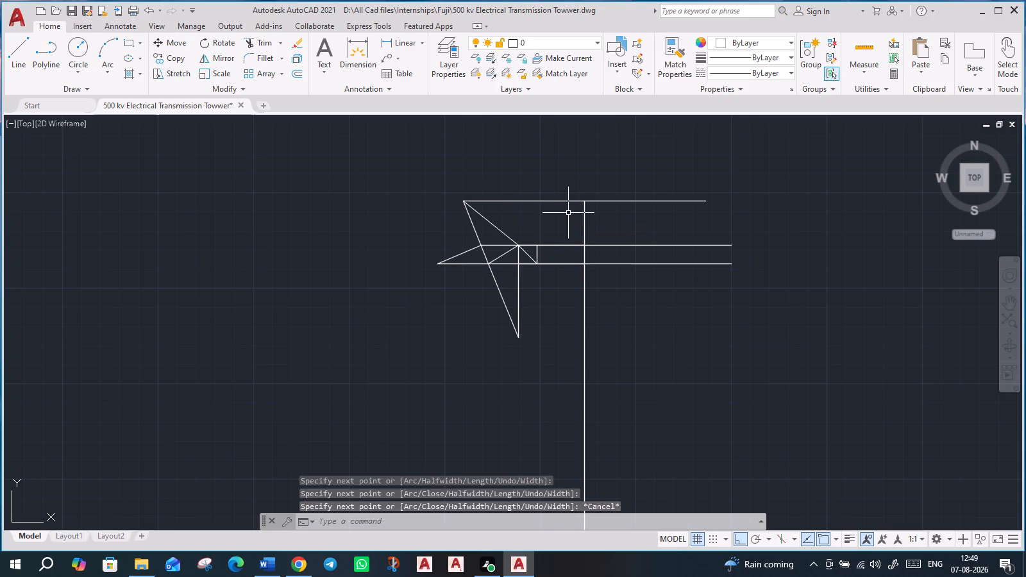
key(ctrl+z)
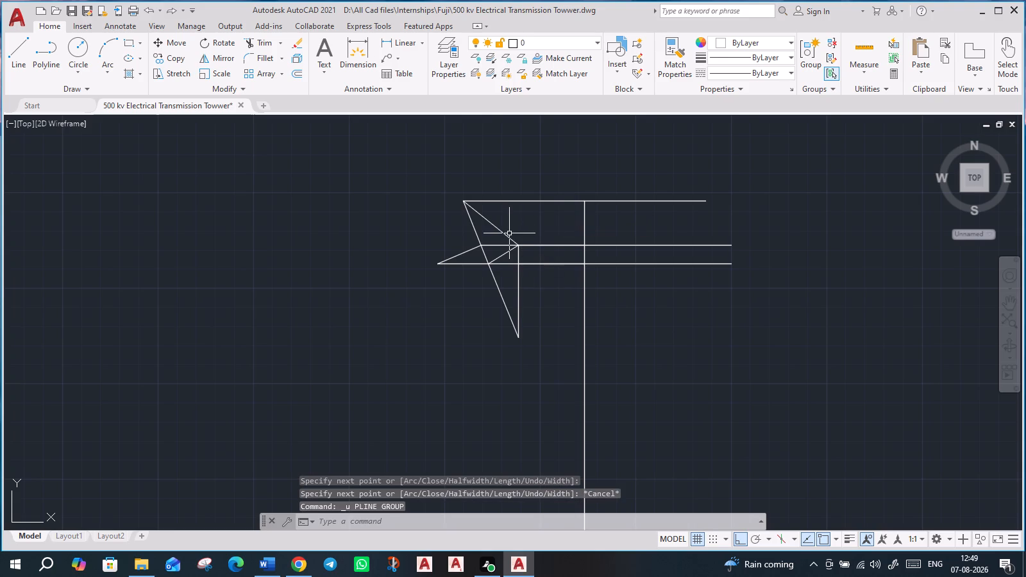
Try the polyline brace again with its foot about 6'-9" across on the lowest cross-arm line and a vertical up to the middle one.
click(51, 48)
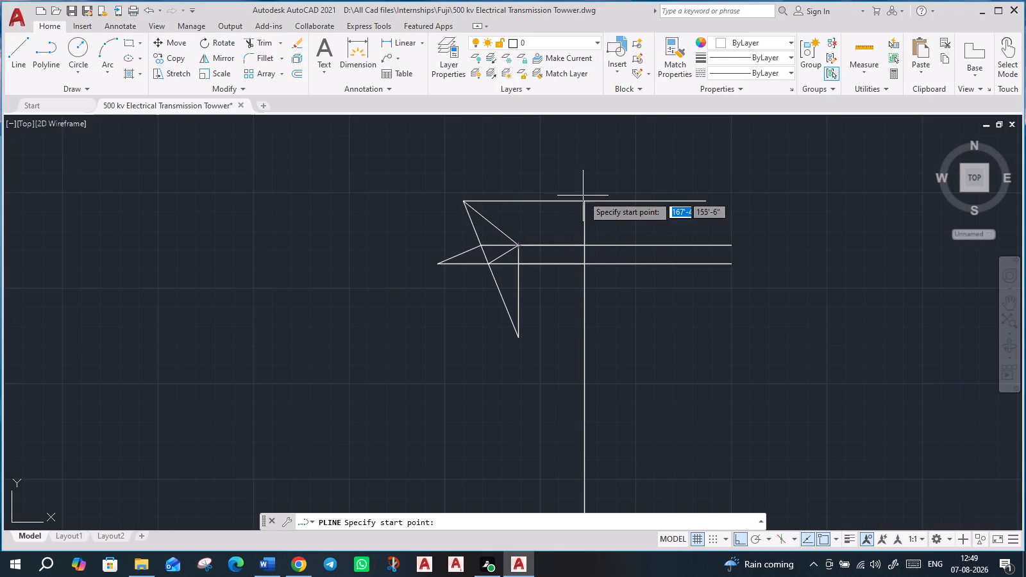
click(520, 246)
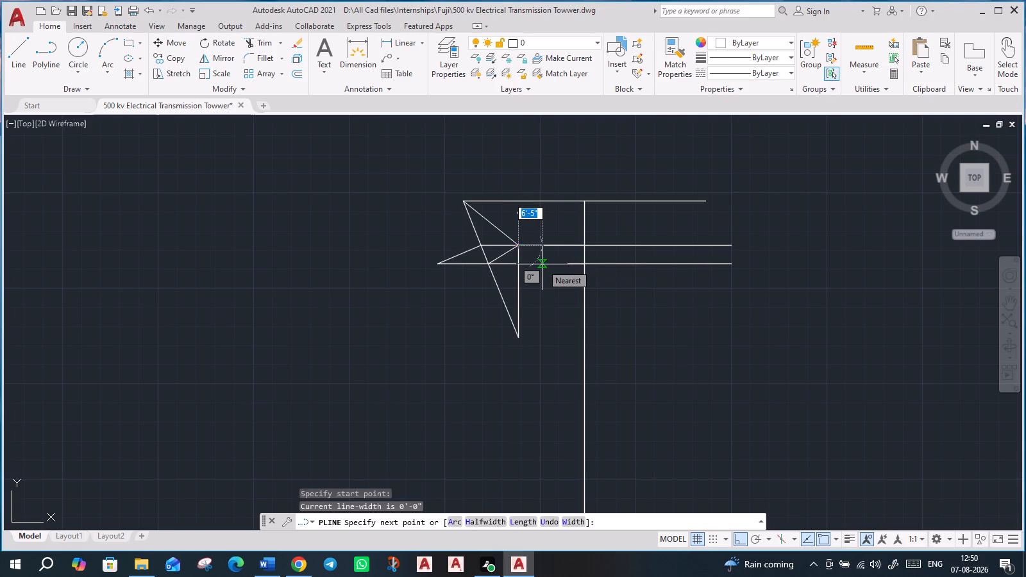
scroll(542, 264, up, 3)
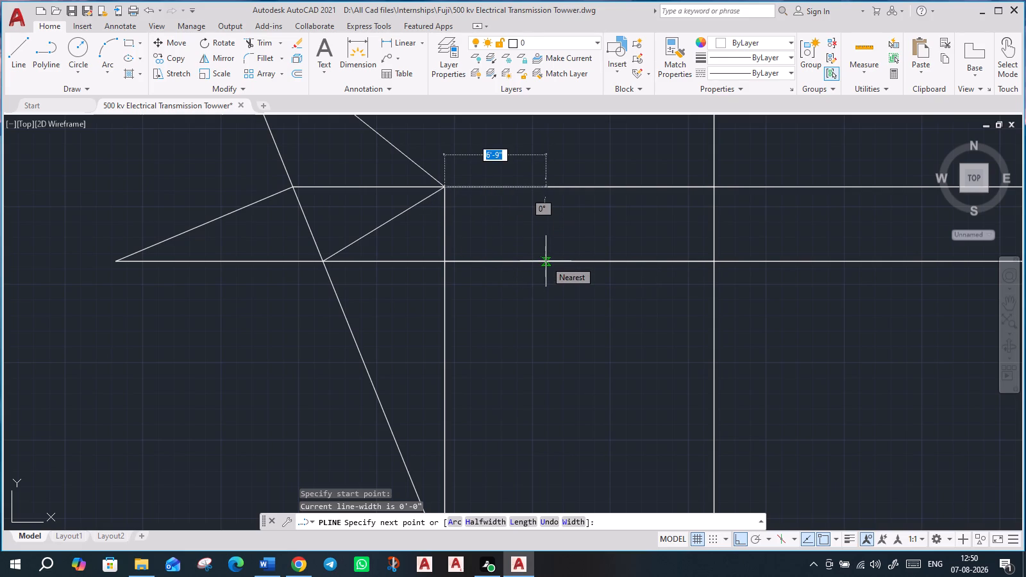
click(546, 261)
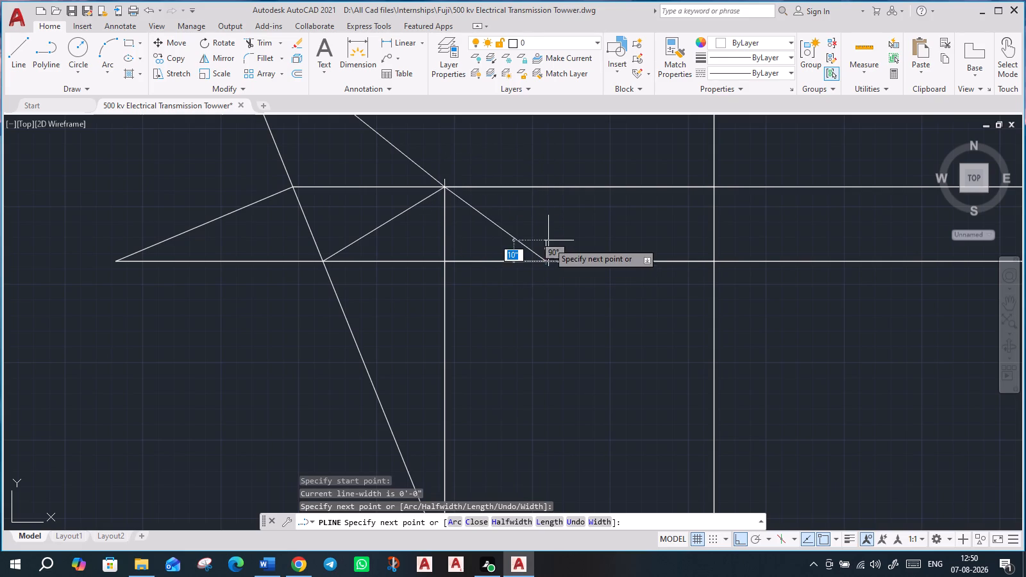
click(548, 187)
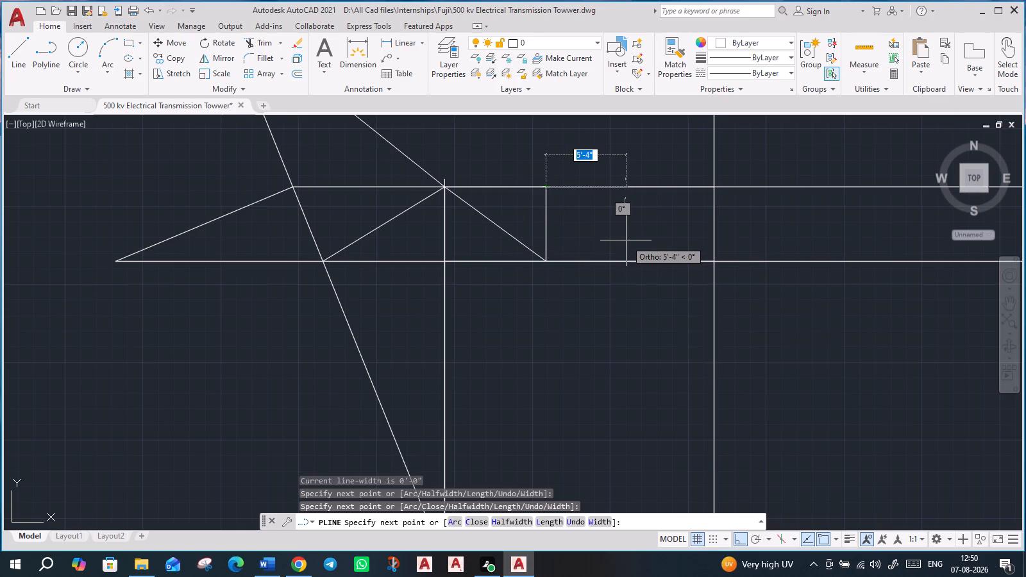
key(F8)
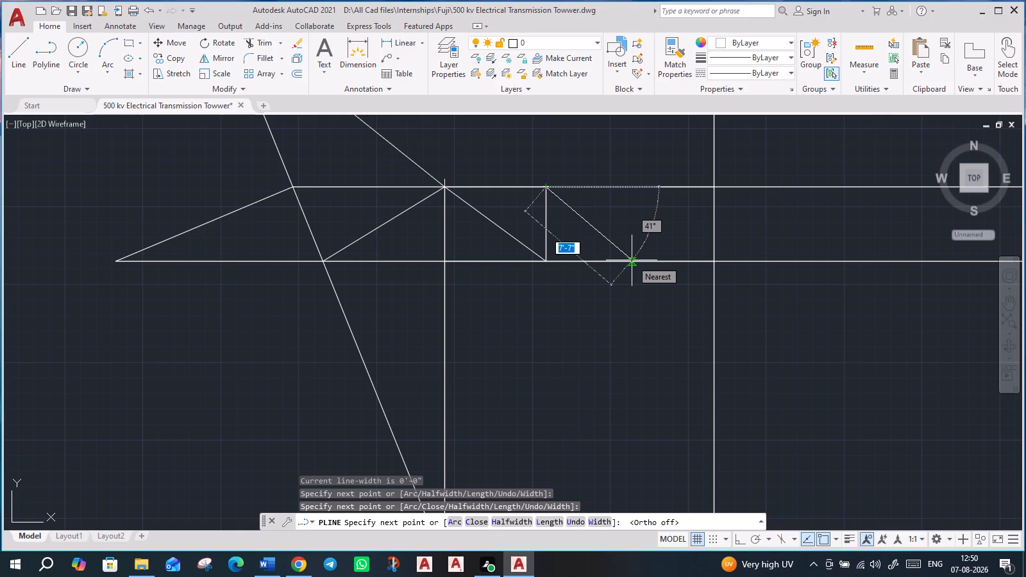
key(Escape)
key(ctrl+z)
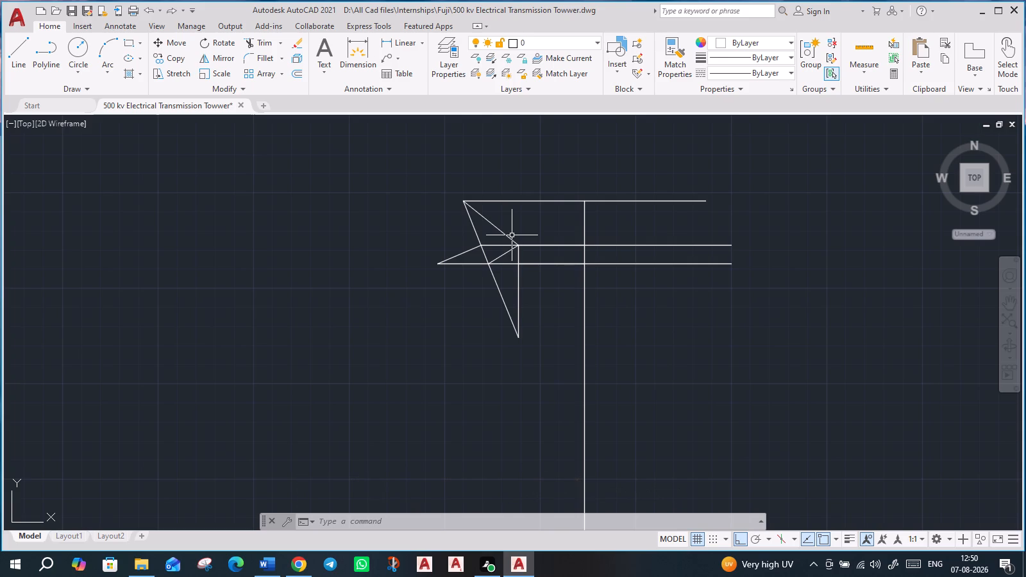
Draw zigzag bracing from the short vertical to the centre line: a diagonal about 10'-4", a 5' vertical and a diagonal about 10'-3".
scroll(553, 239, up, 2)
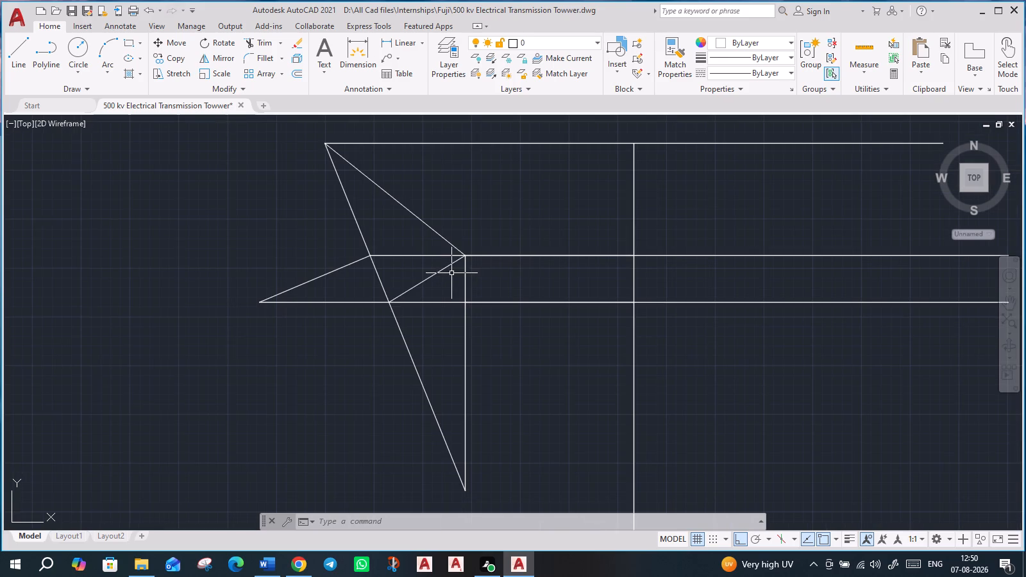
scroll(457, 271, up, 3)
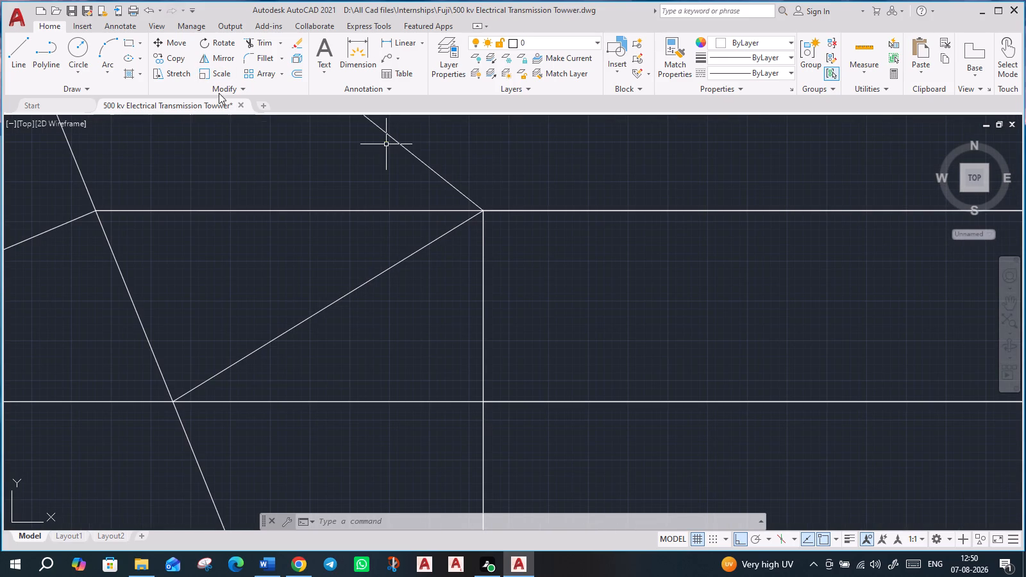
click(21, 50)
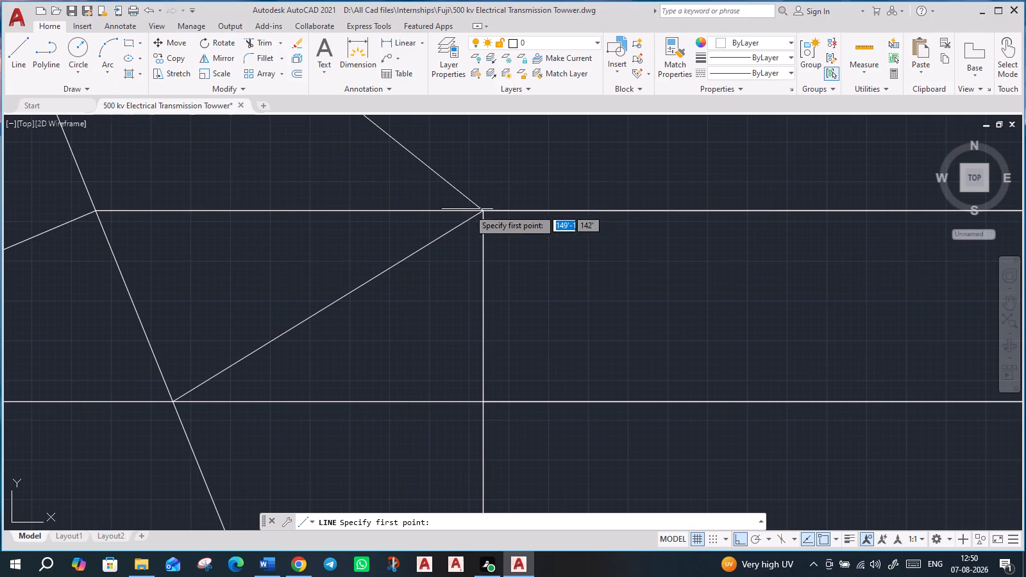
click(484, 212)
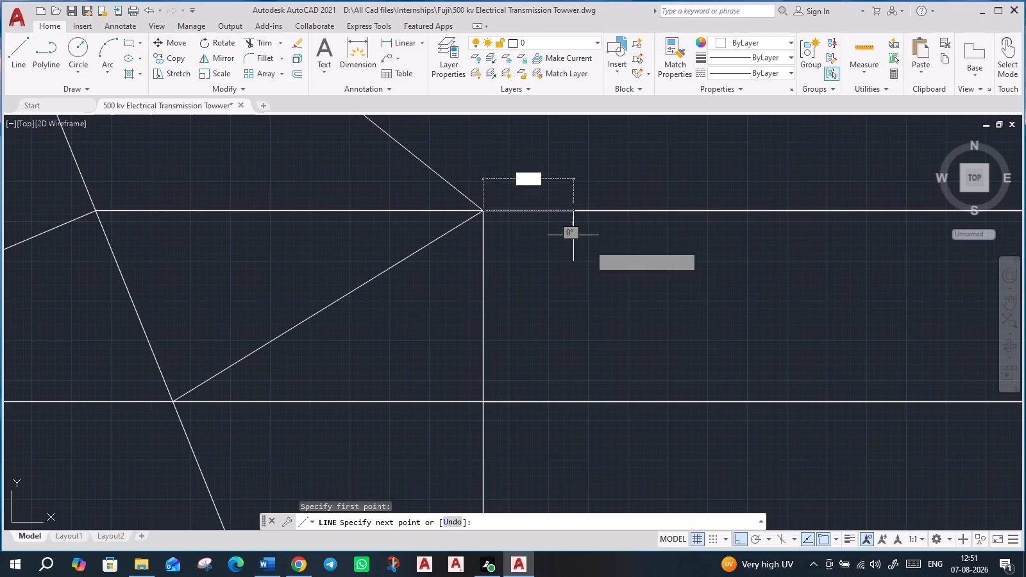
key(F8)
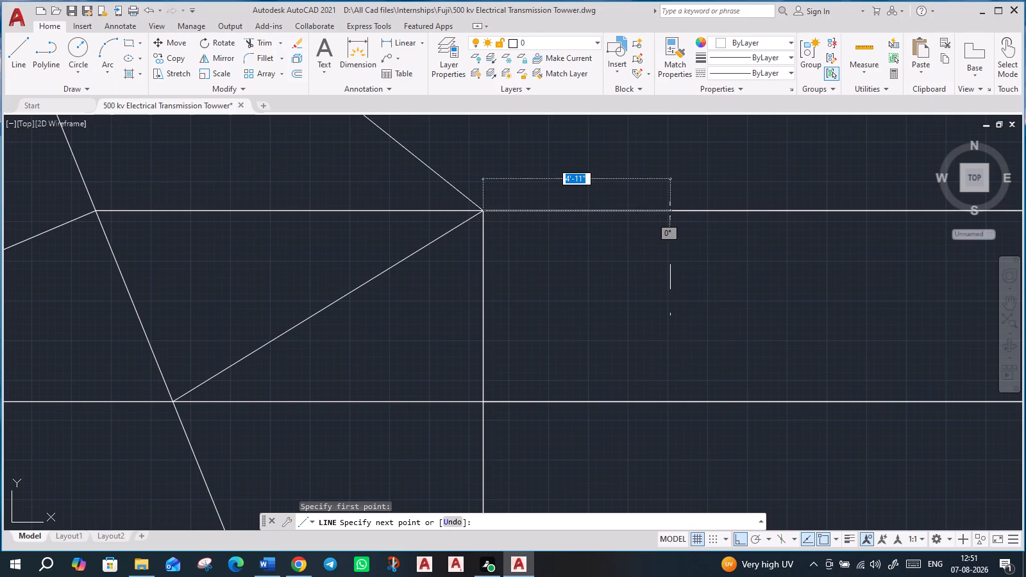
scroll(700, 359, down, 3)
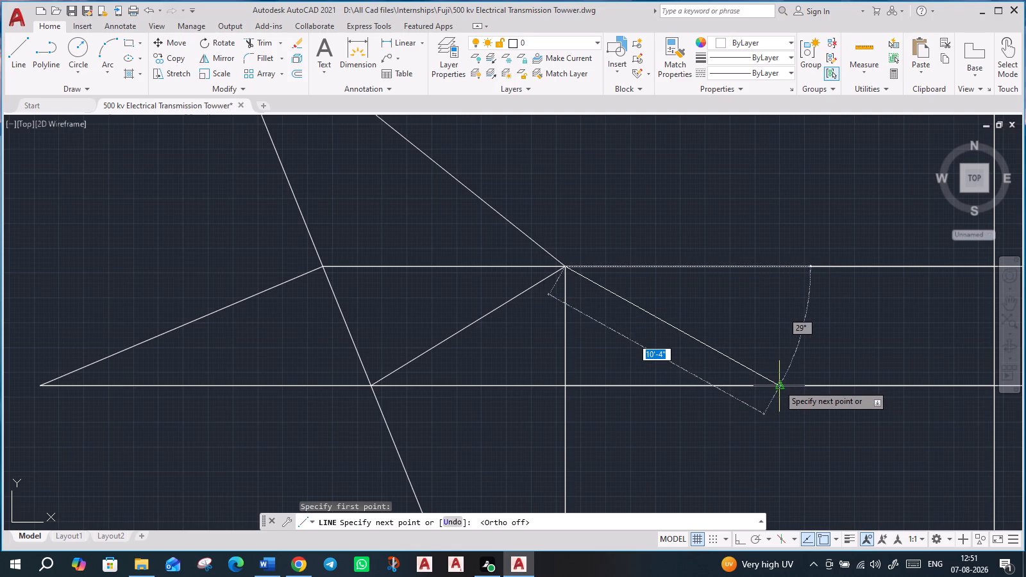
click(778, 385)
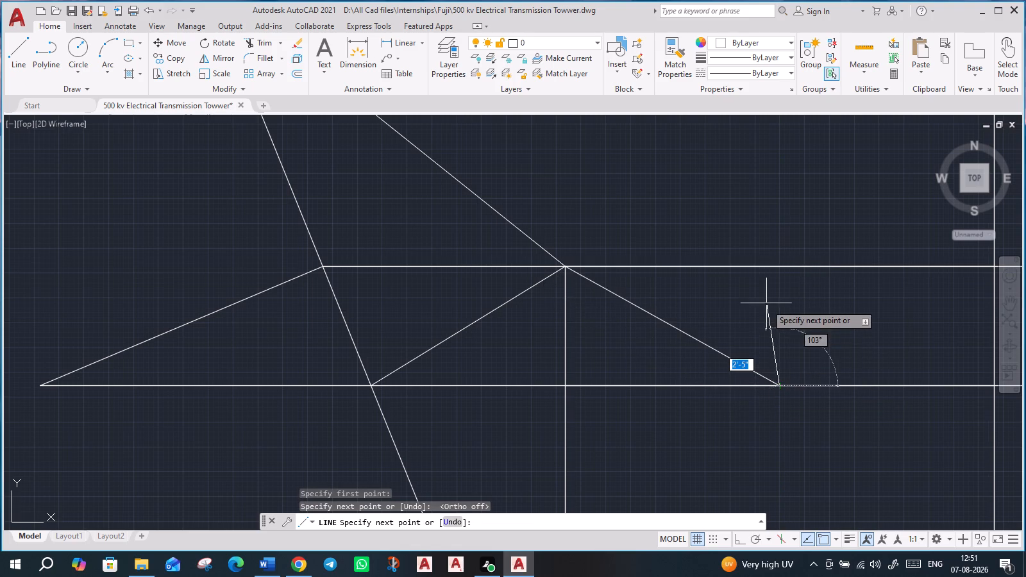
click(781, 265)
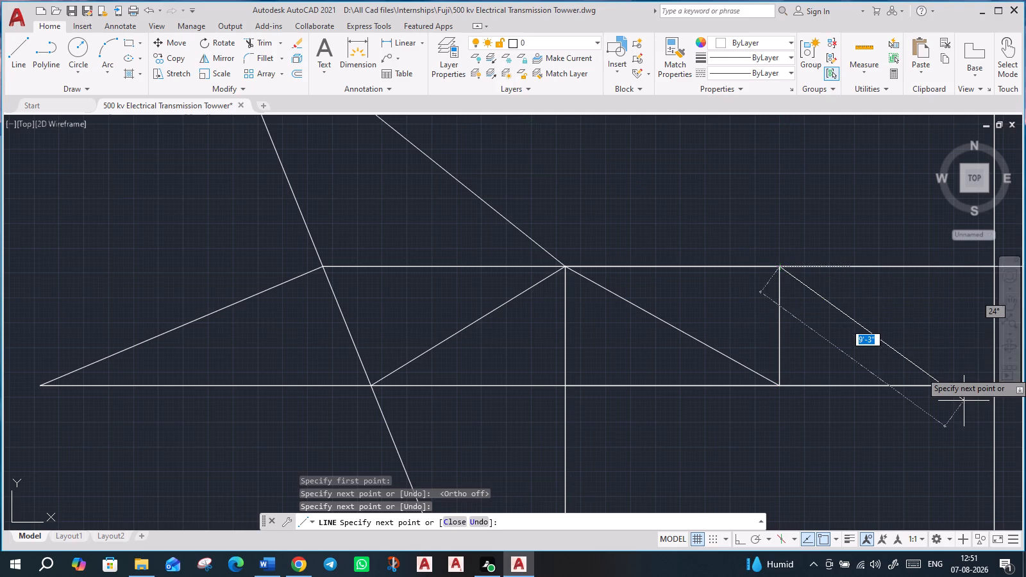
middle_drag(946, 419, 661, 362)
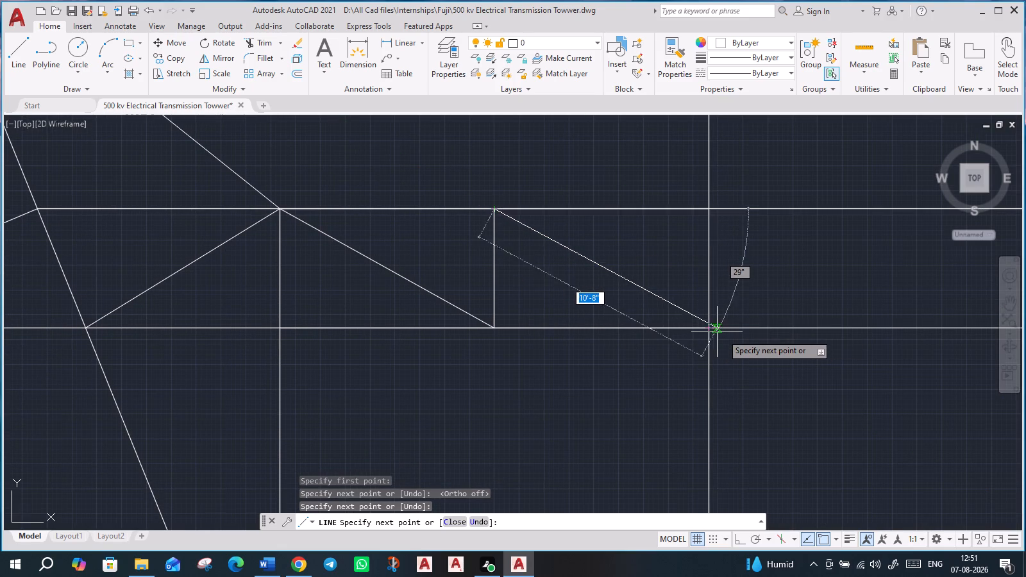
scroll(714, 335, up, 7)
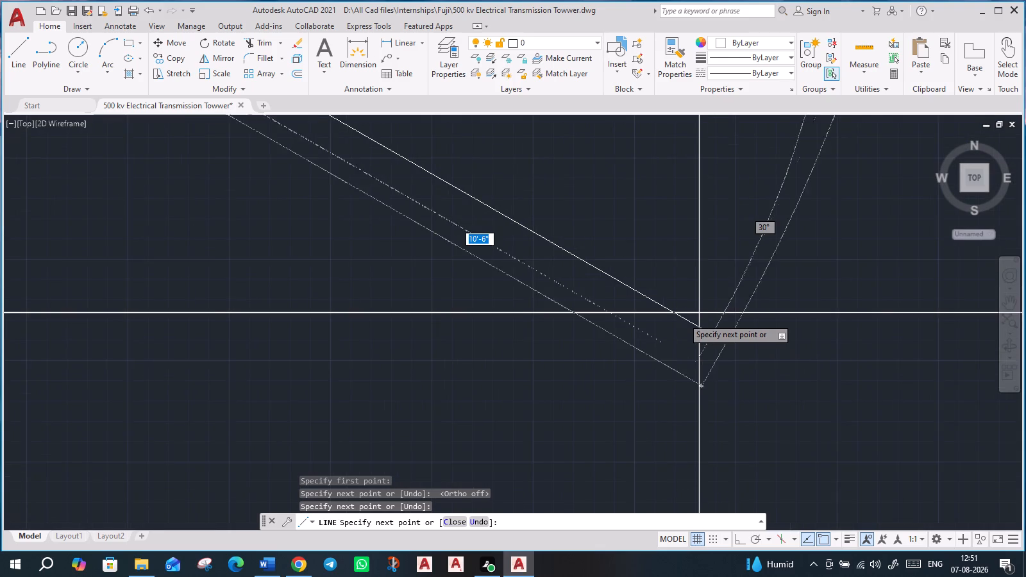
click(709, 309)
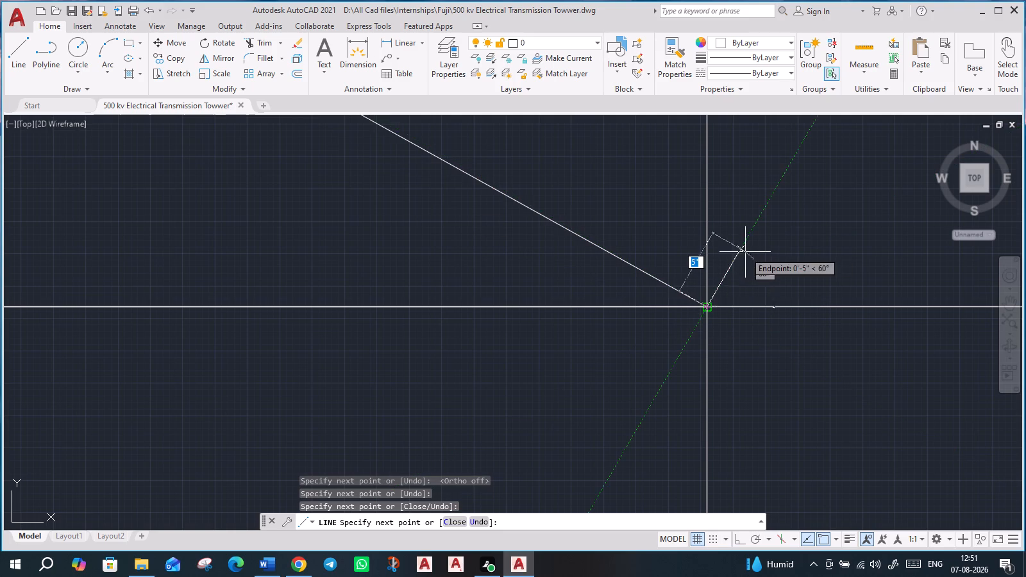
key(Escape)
Examine the zigzag bracing between the middle and lowest cross-arm lines in relation to the whole tower head.
scroll(742, 264, down, 7)
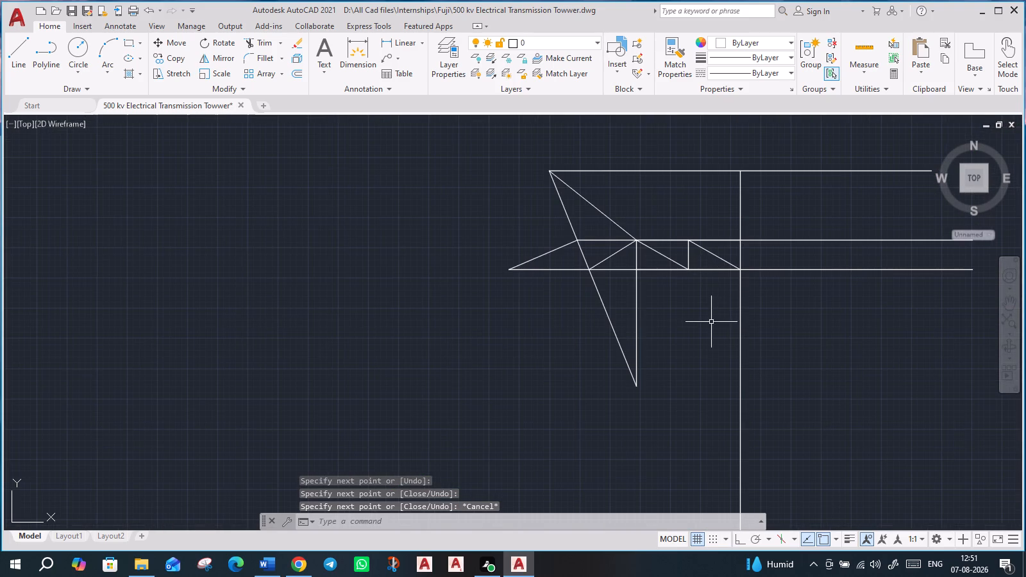
middle_drag(710, 322, 638, 316)
scroll(617, 267, up, 3)
scroll(617, 266, down, 2)
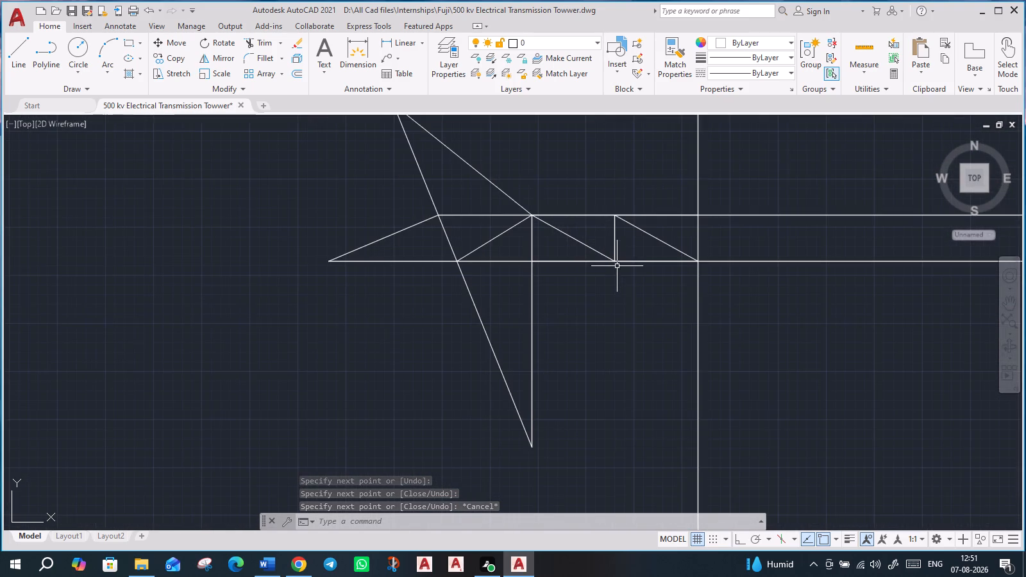
scroll(668, 325, down, 2)
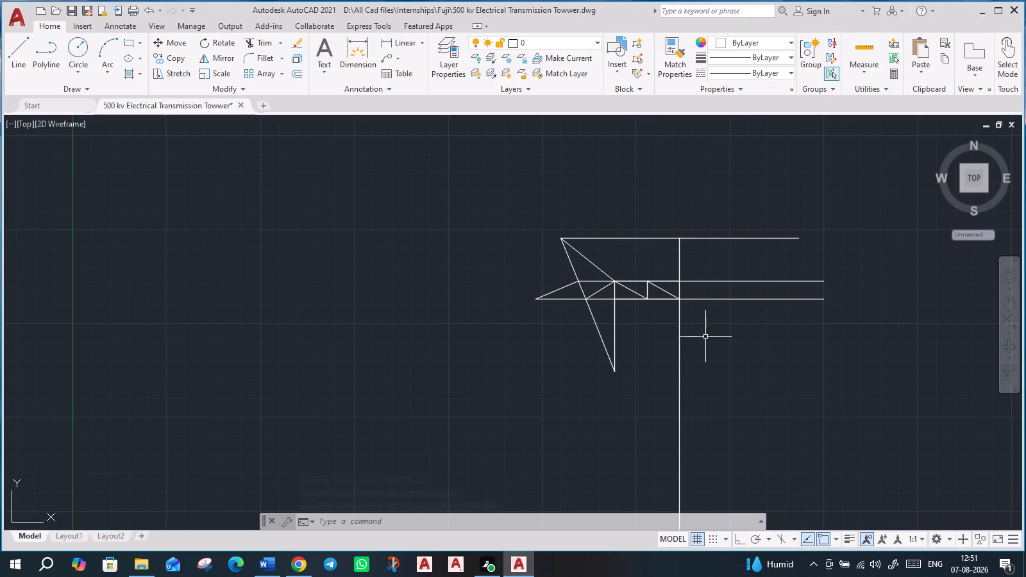
scroll(705, 337, up, 2)
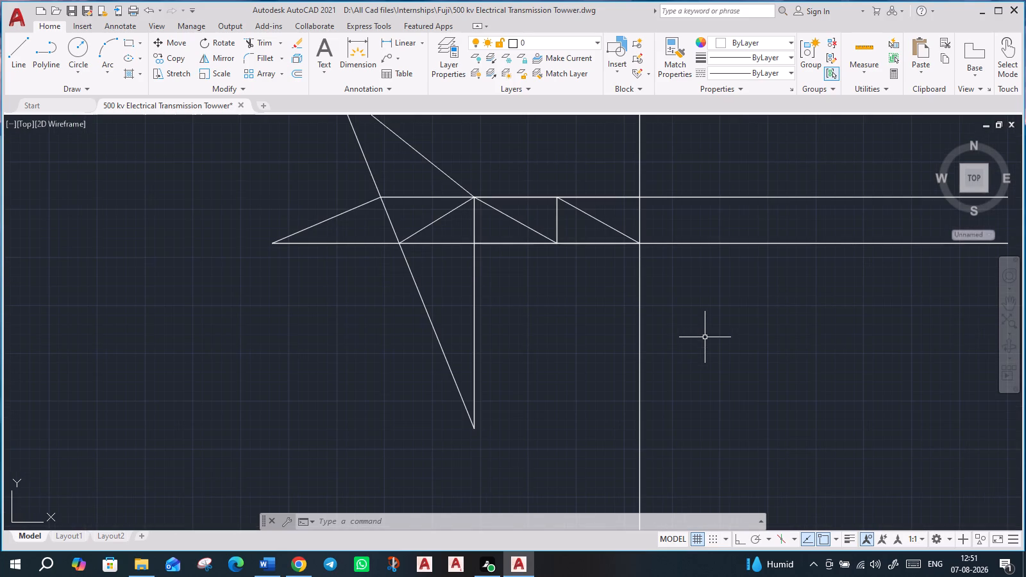
scroll(704, 337, down, 2)
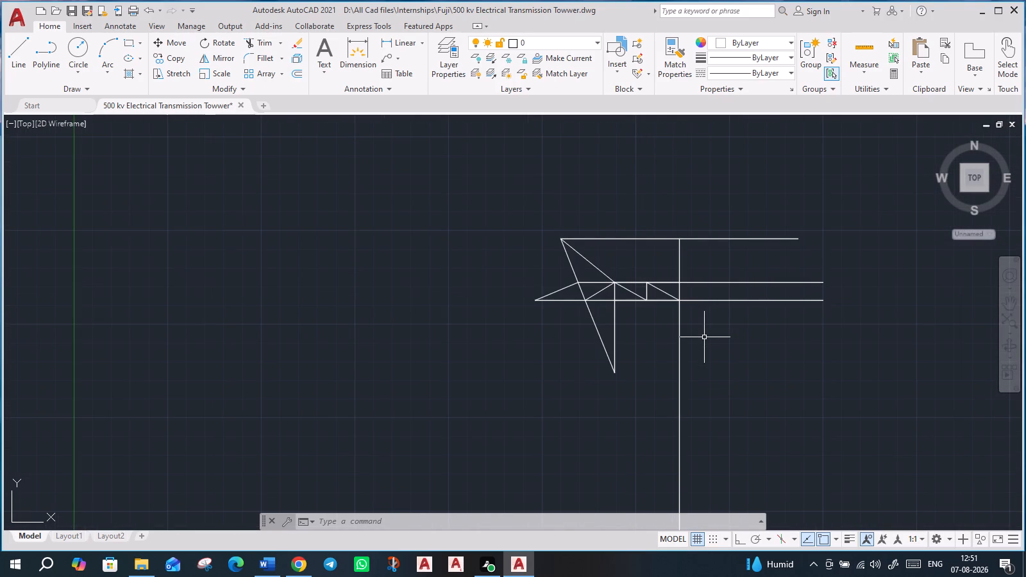
scroll(704, 337, up, 1)
middle_drag(694, 342, 606, 359)
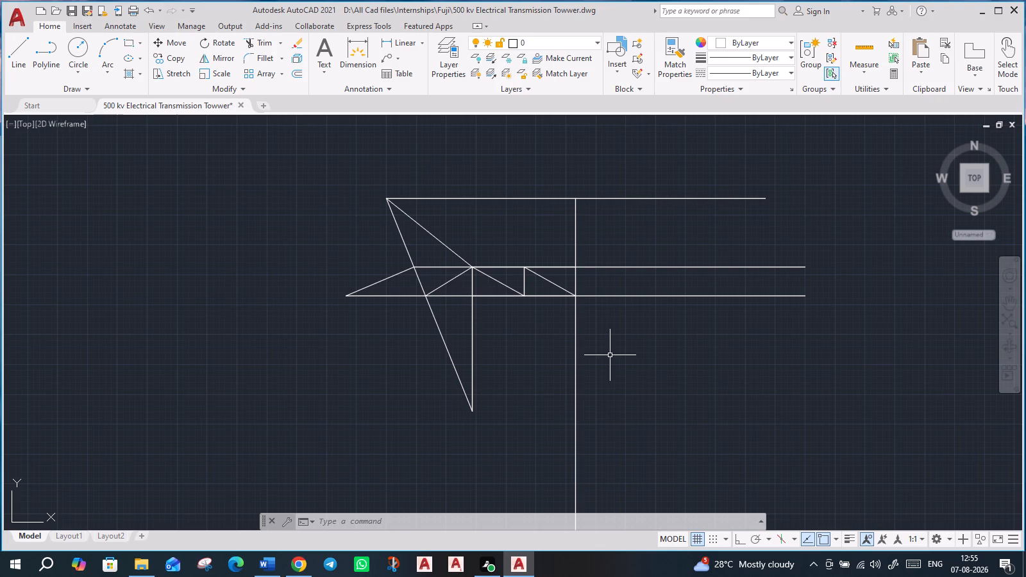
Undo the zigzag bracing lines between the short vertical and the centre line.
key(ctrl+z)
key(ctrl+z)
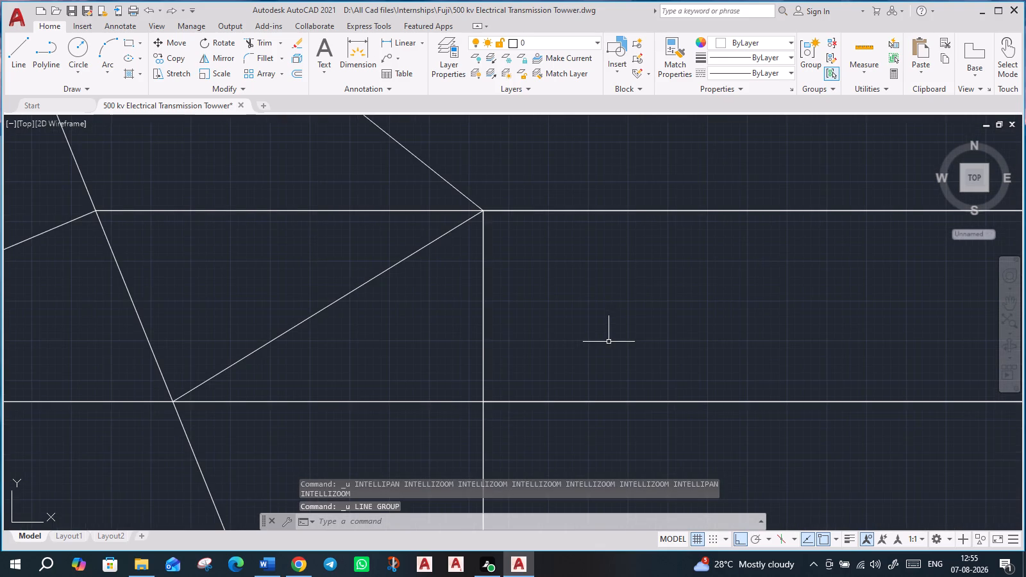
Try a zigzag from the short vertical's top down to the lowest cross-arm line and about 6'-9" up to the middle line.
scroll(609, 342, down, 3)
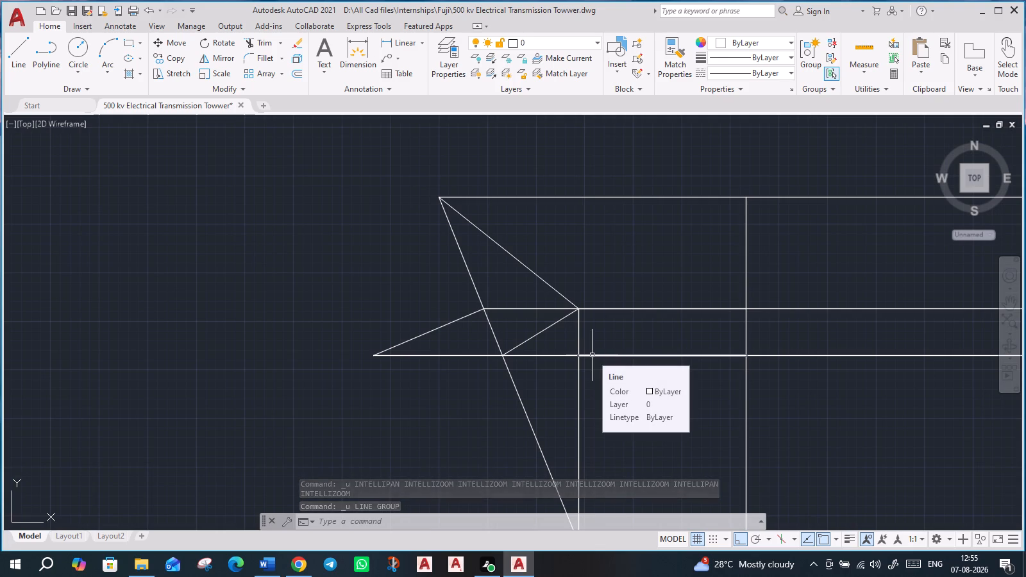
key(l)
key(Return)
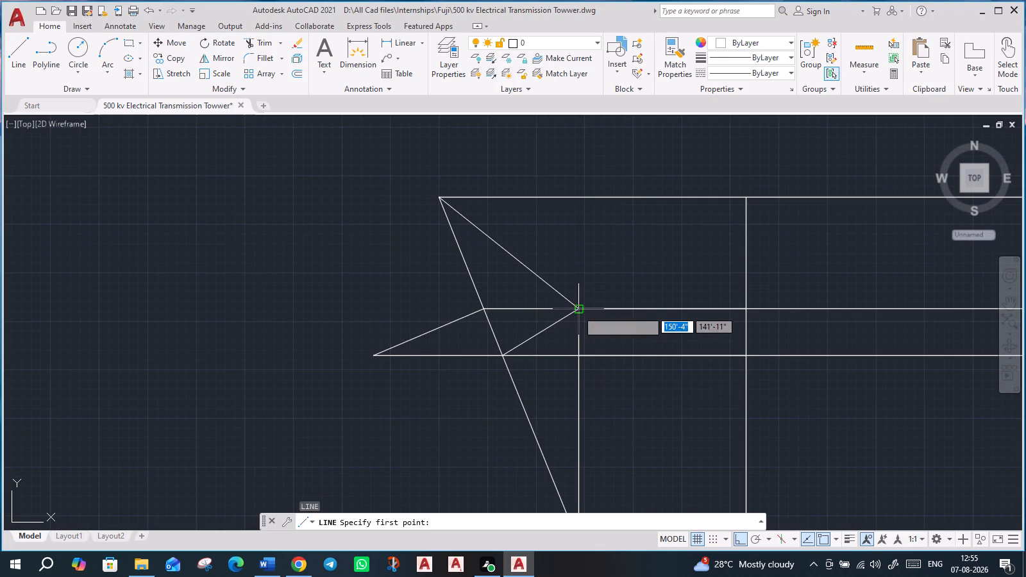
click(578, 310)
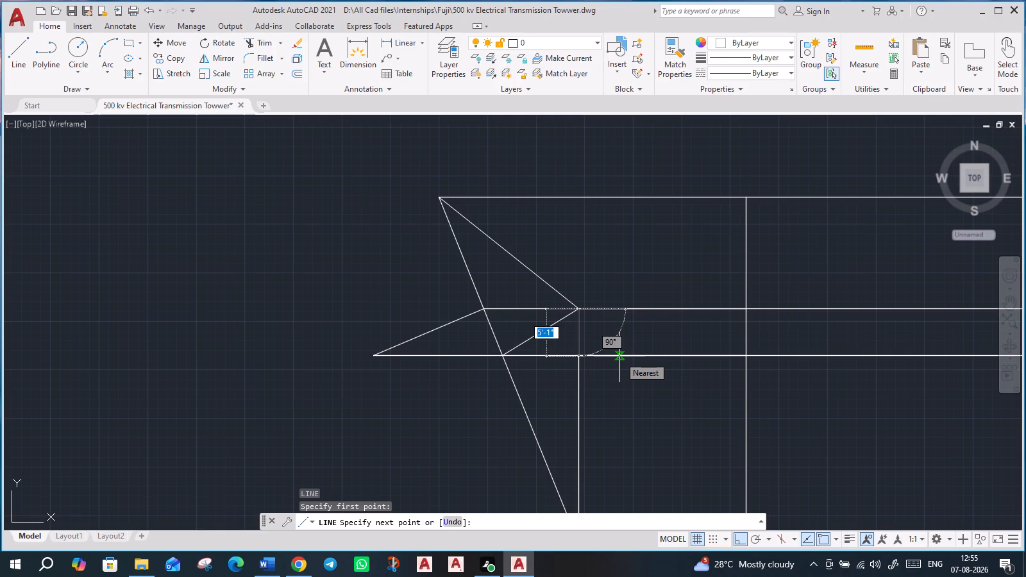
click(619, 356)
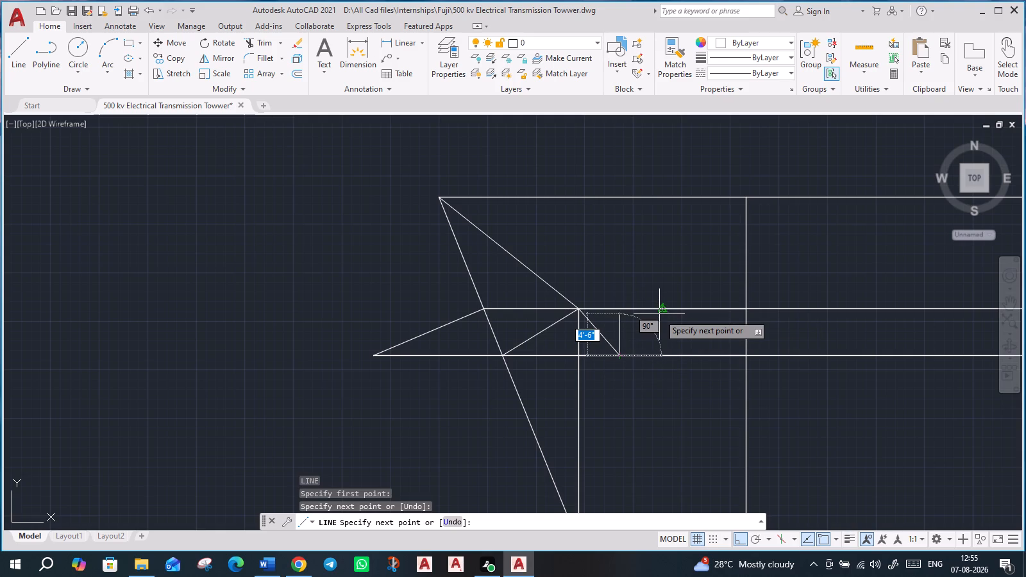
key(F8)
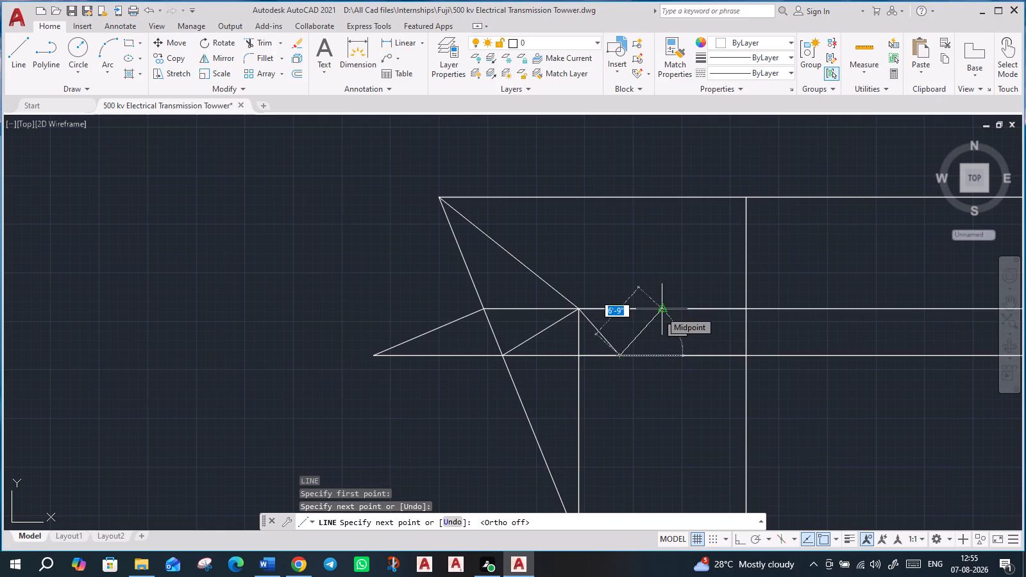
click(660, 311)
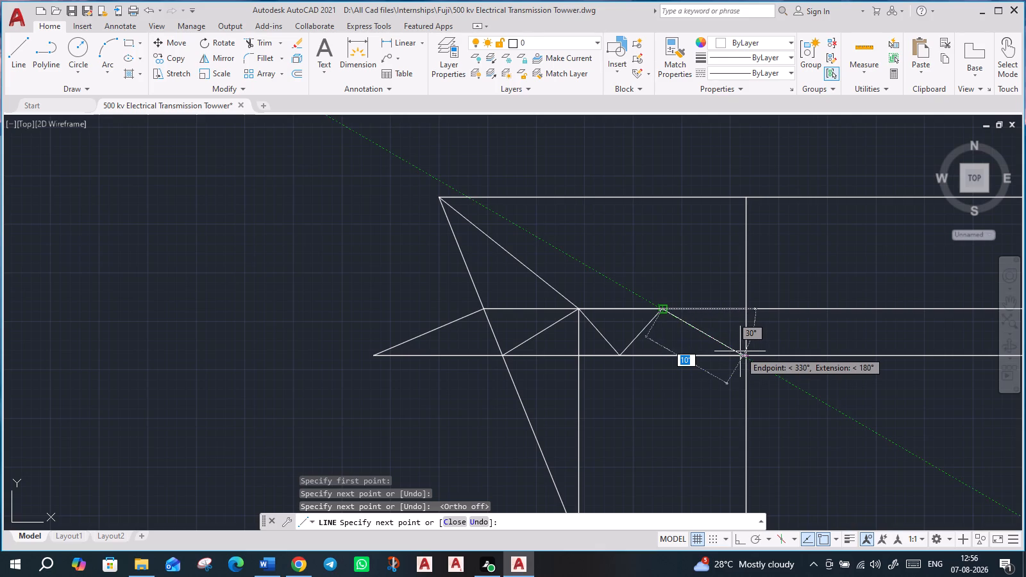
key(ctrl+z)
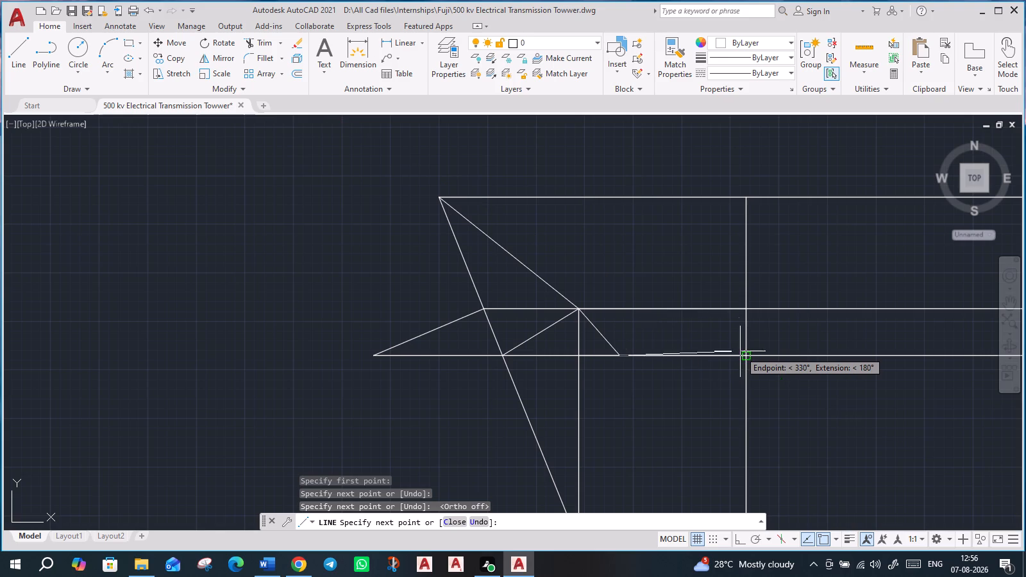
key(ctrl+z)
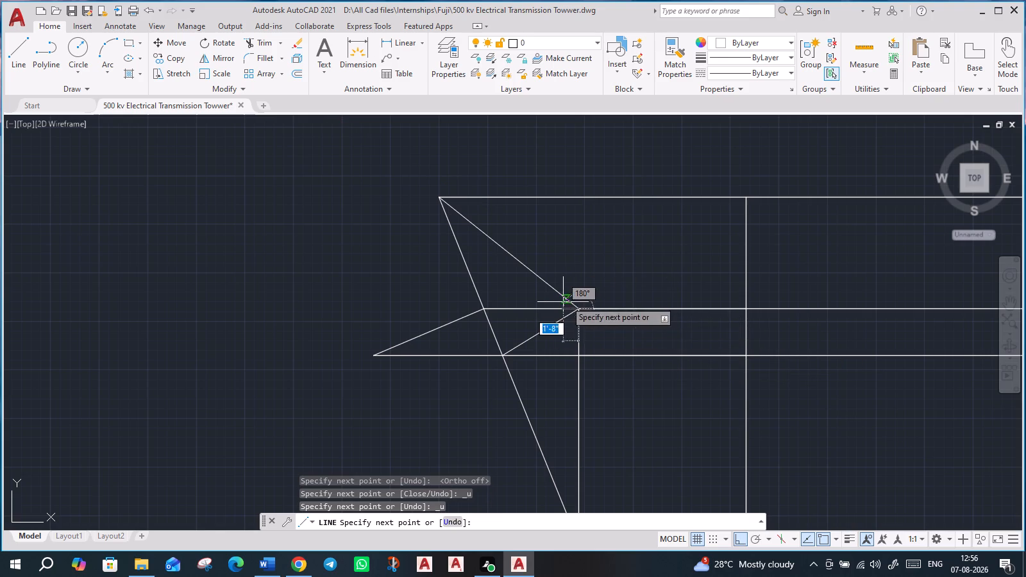
Draw zigzag bracing from the short vertical's top: foot about 6'-2" across, diagonal about 6'-6" up, then down to the centre line's lowest-line intersection.
click(582, 313)
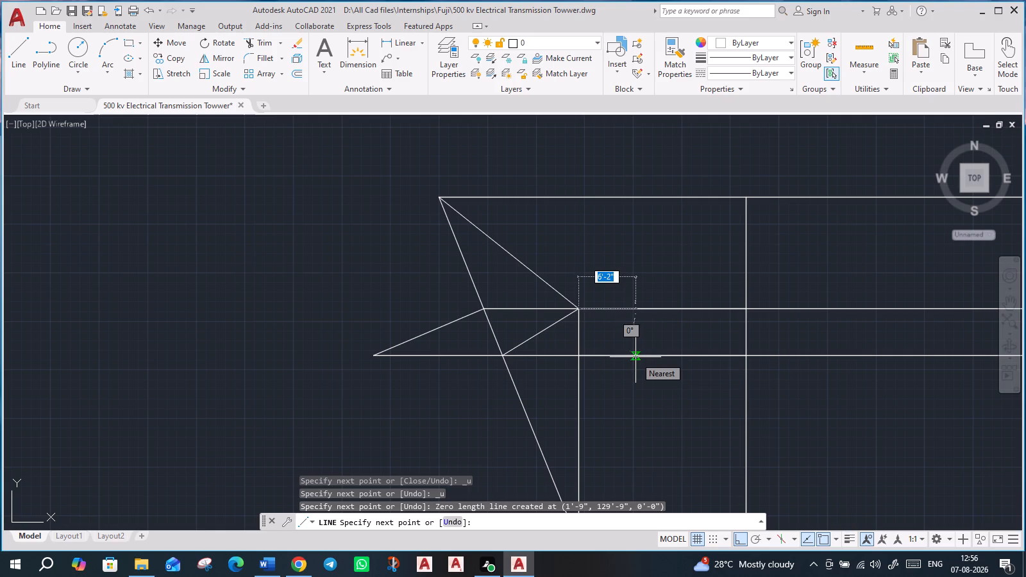
click(635, 357)
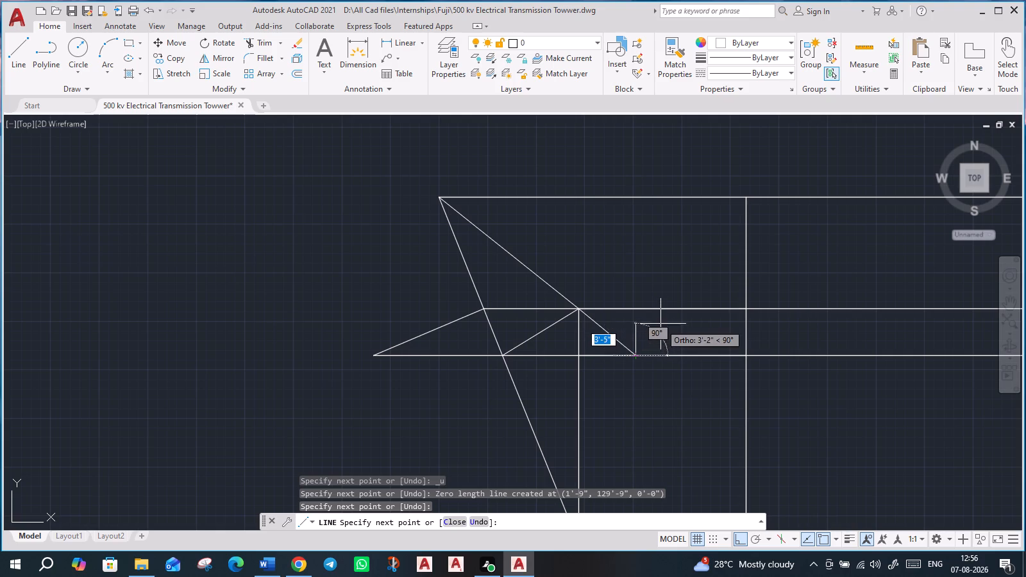
key(F8)
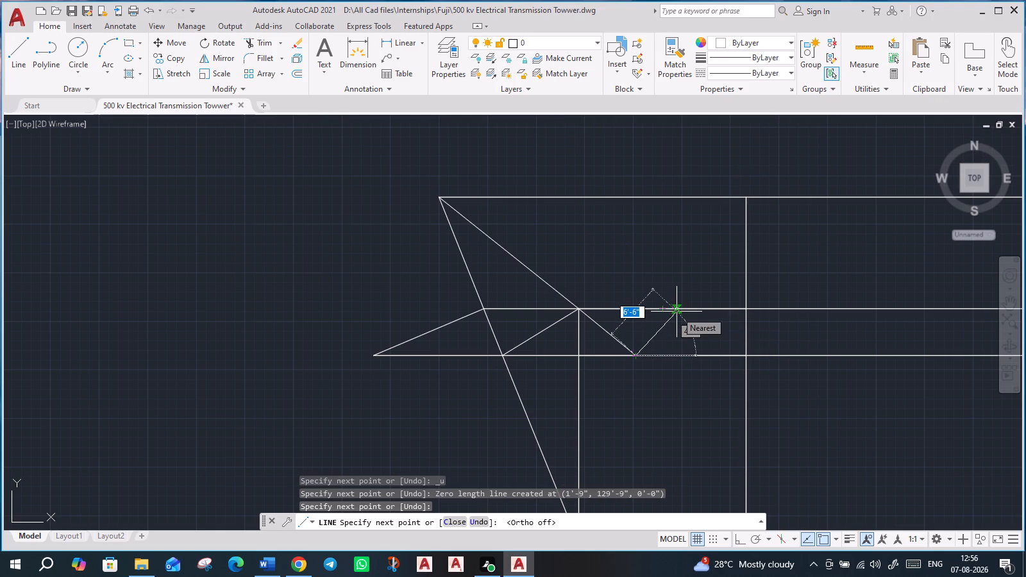
click(677, 312)
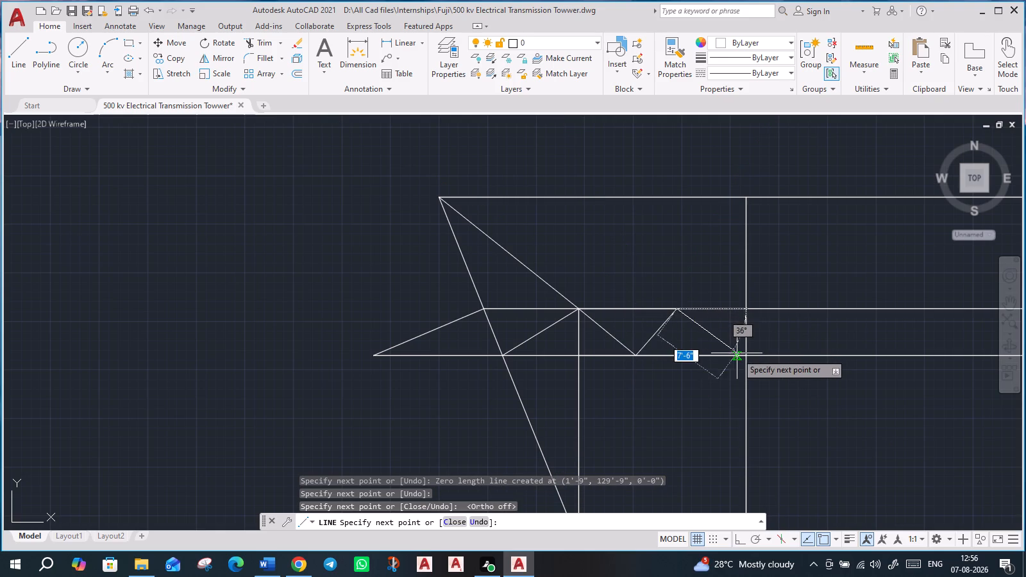
click(750, 354)
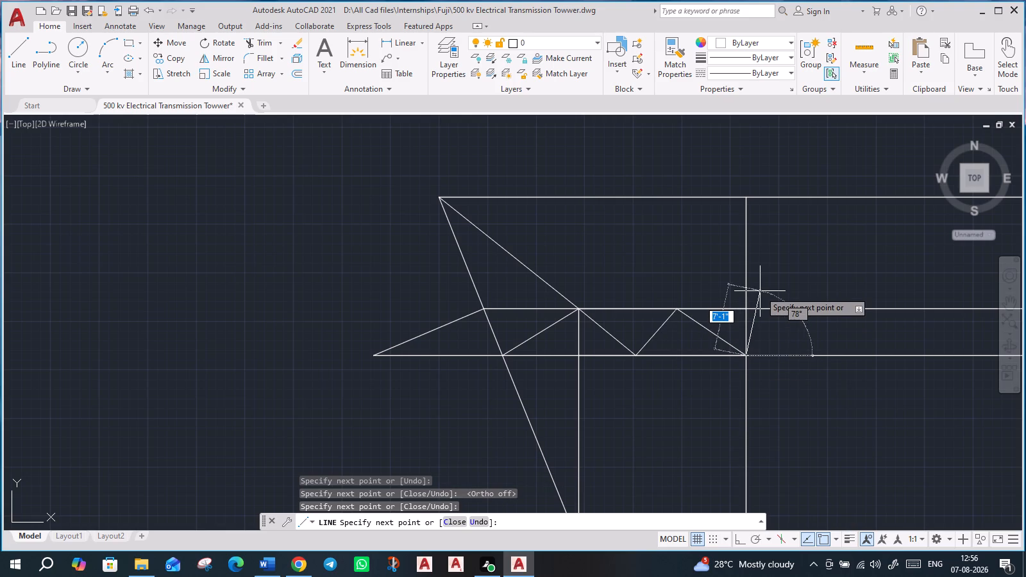
key(Escape)
Examine the spacing of the three zigzag diagonals between the middle and lowest cross-arm lines against the surrounding tower head.
scroll(673, 315, up, 2)
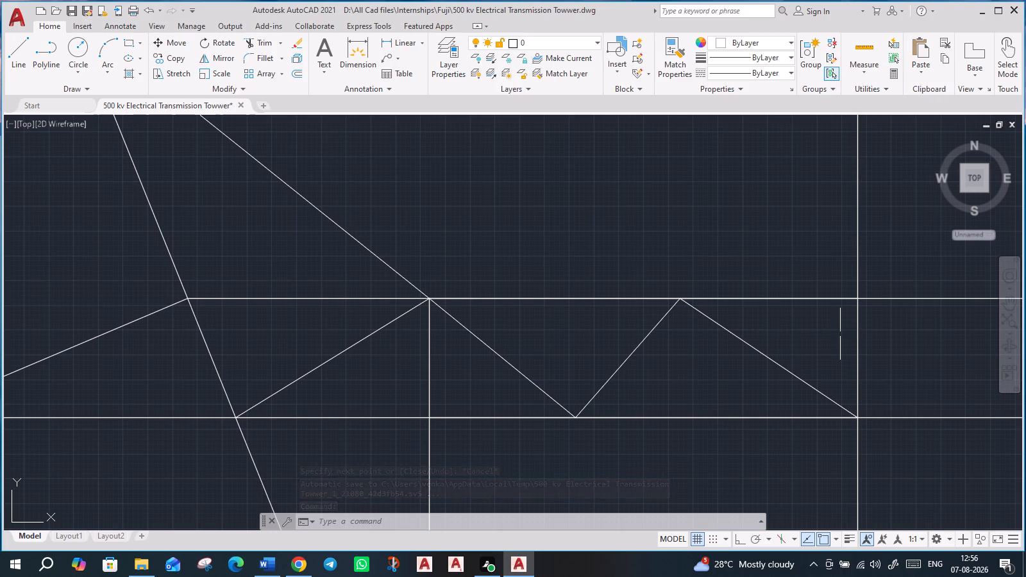
scroll(815, 350, down, 1)
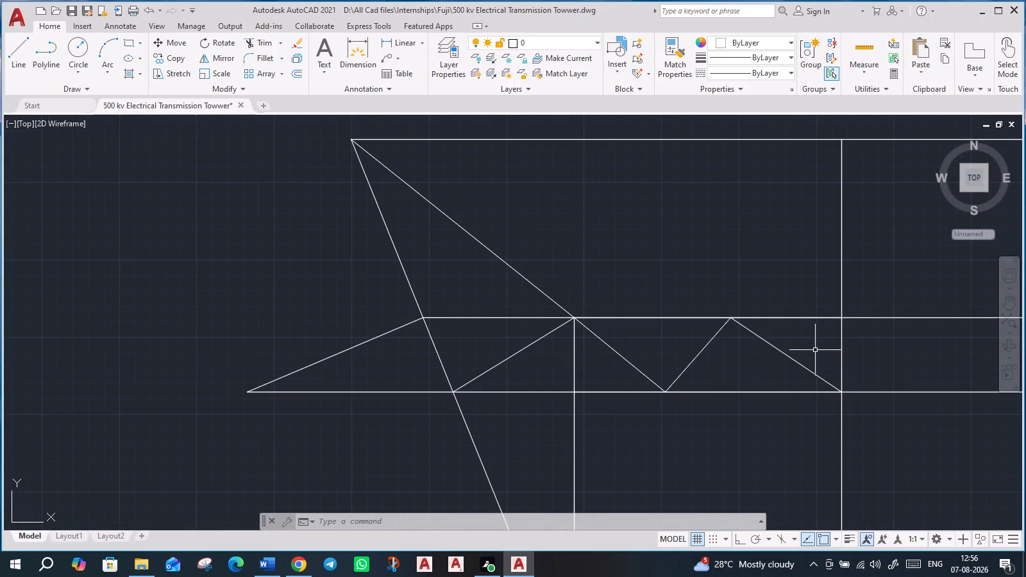
scroll(815, 350, down, 2)
scroll(815, 350, up, 1)
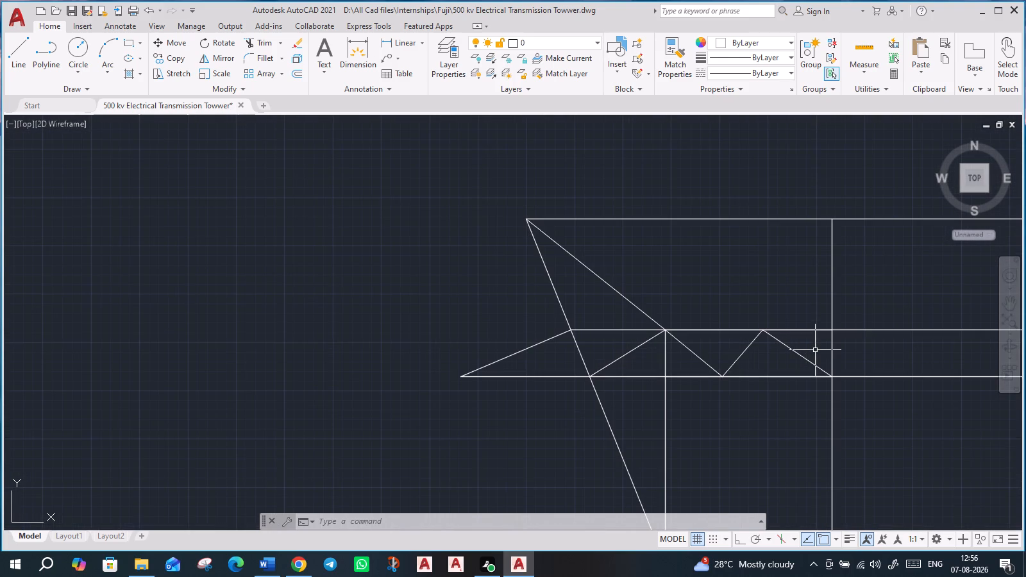
scroll(815, 350, up, 1)
scroll(815, 350, down, 2)
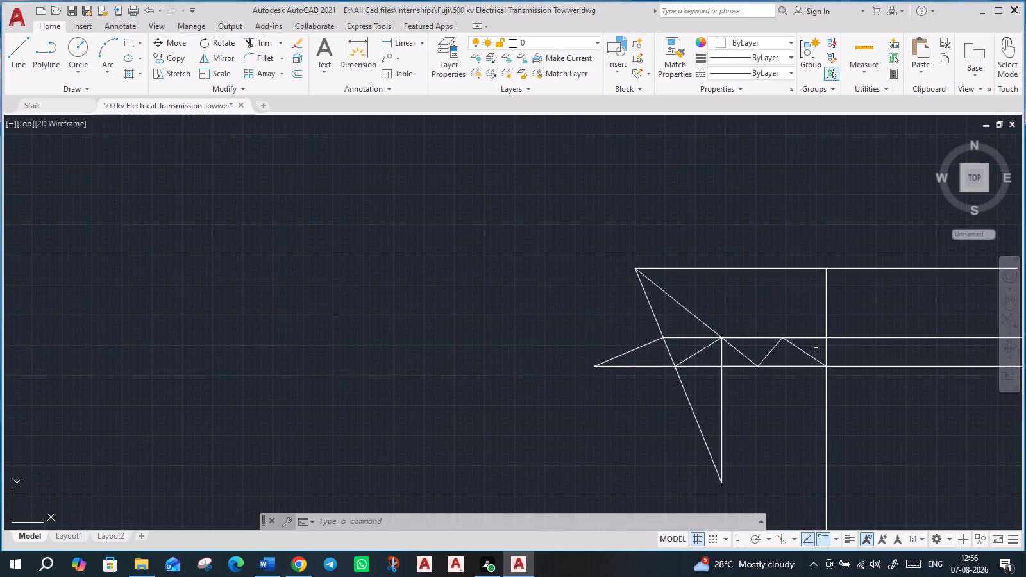
scroll(838, 340, up, 4)
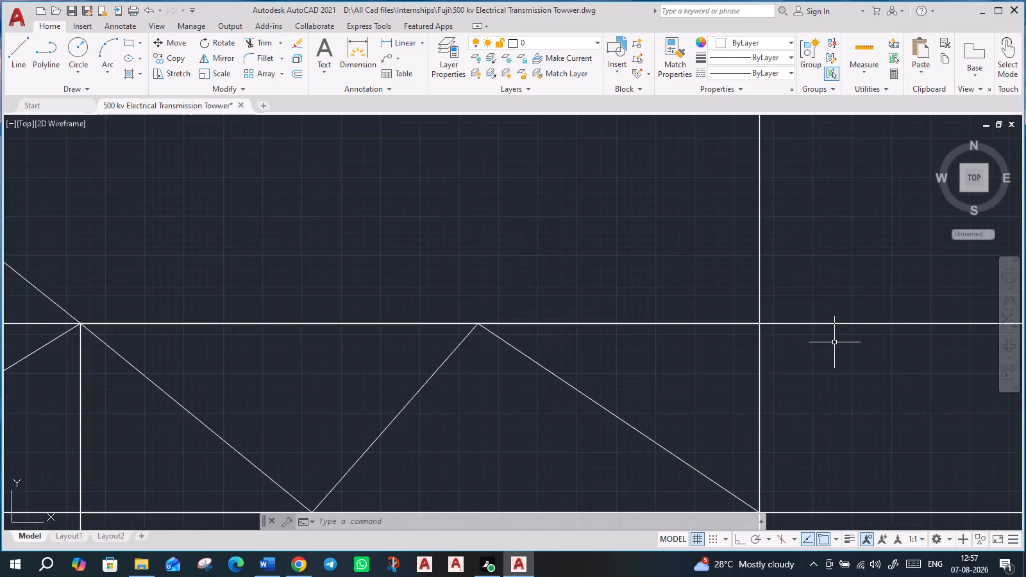
scroll(834, 342, down, 3)
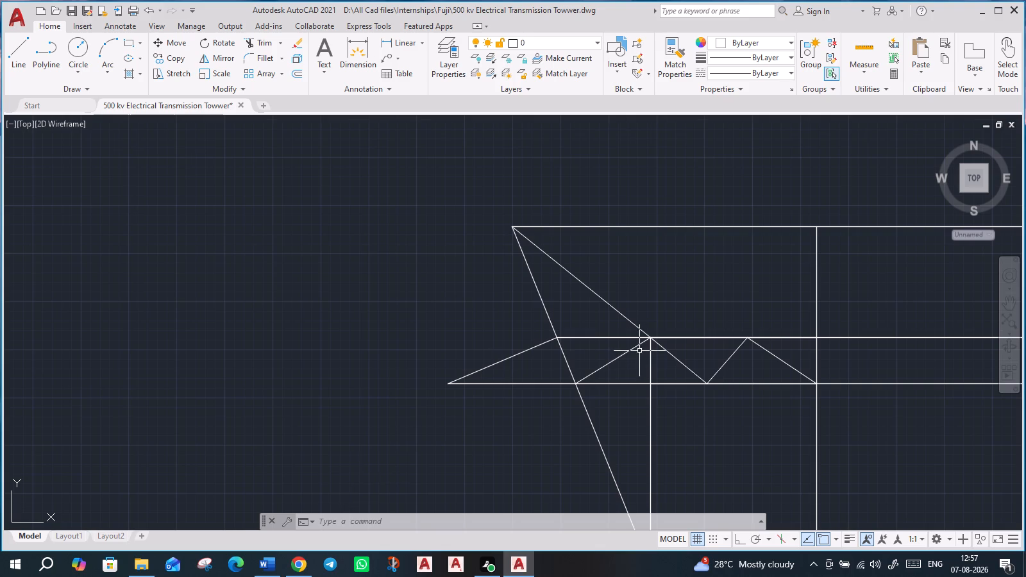
scroll(639, 351, up, 3)
middle_drag(667, 362, 328, 294)
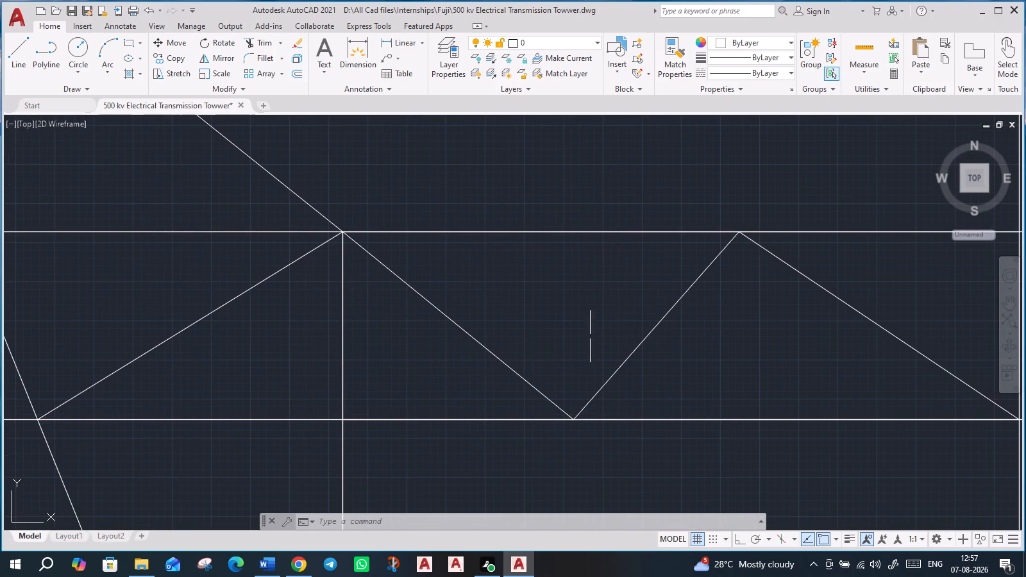
scroll(640, 327, down, 2)
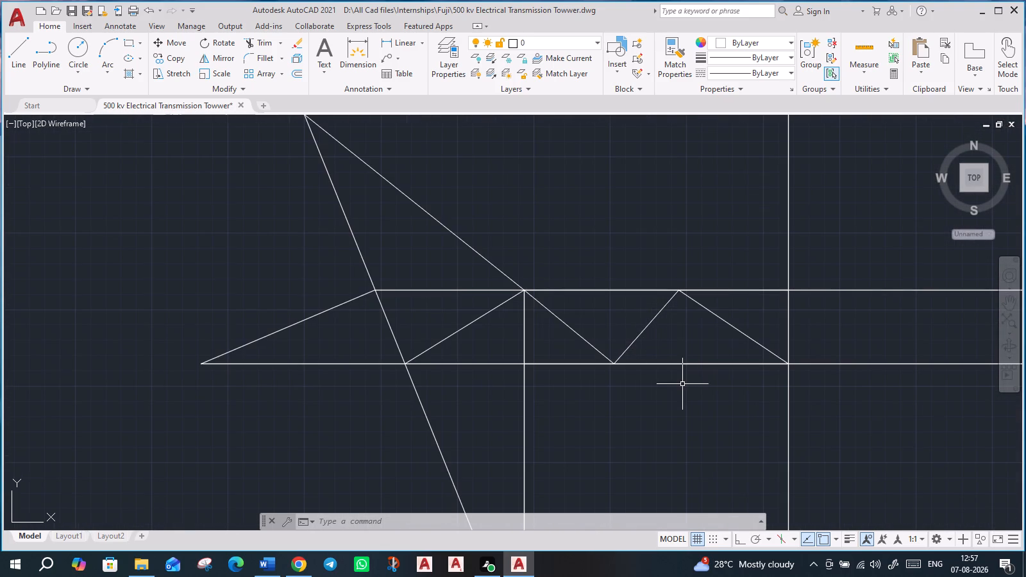
scroll(682, 384, down, 2)
Erase the two zigzag diagonals nearest the short vertical, leaving the diagonal that meets the centre line.
scroll(682, 399, up, 1)
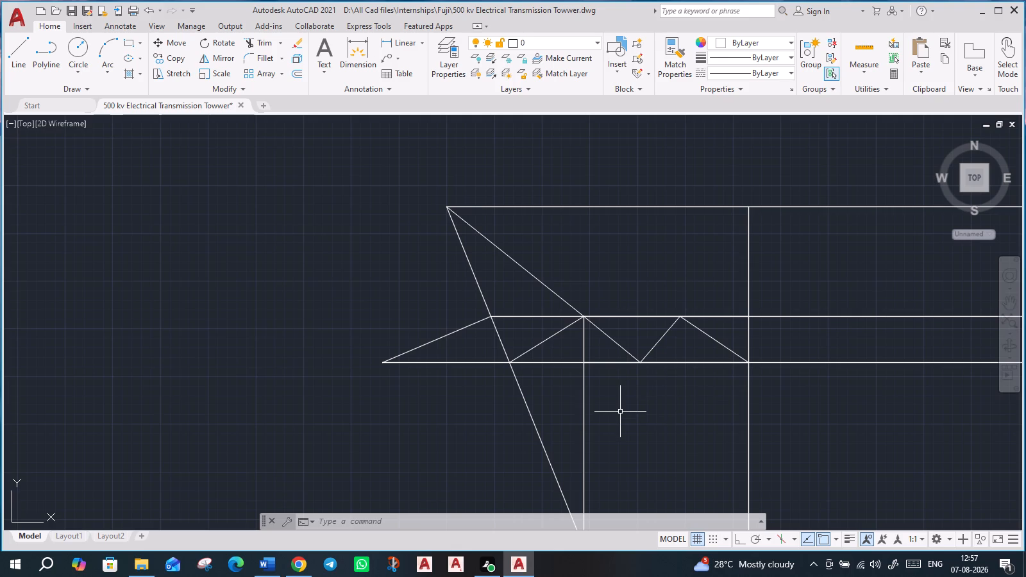
click(649, 352)
key(Delete)
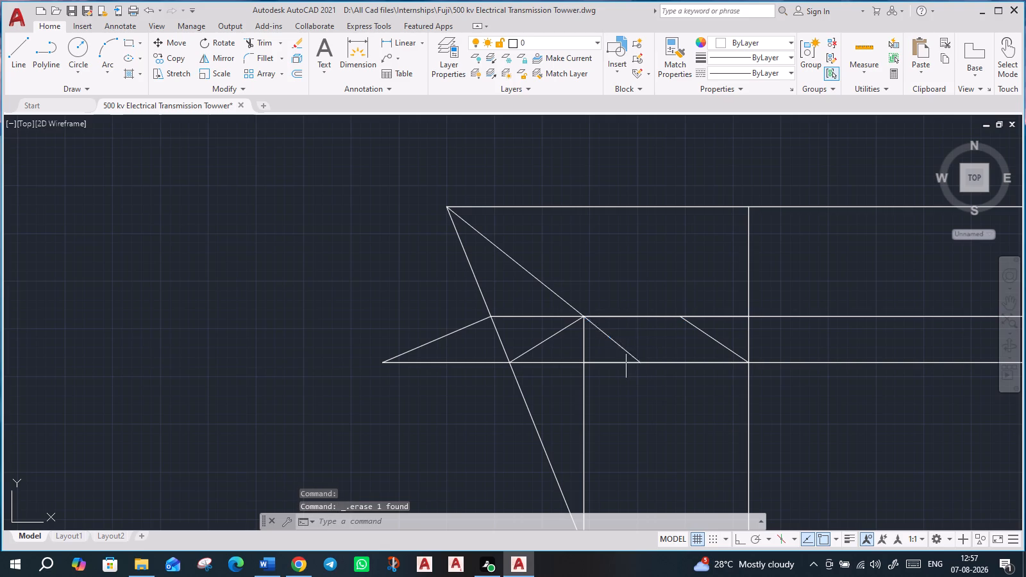
click(626, 352)
key(Delete)
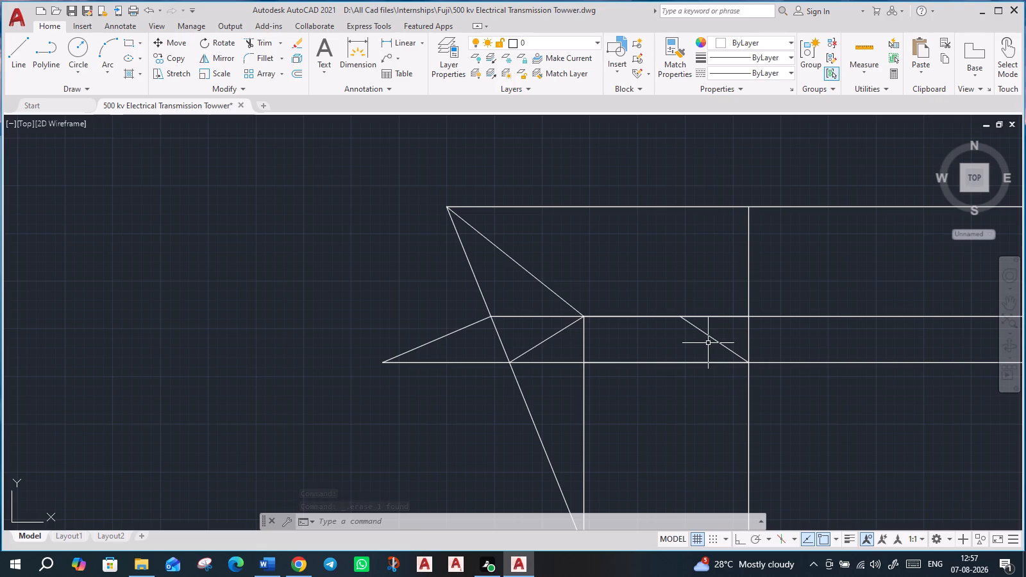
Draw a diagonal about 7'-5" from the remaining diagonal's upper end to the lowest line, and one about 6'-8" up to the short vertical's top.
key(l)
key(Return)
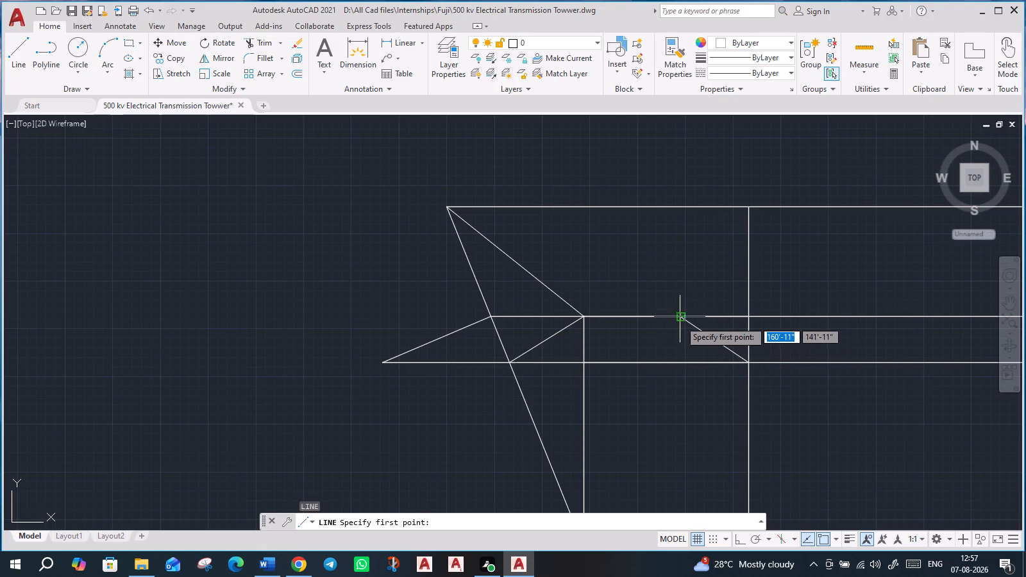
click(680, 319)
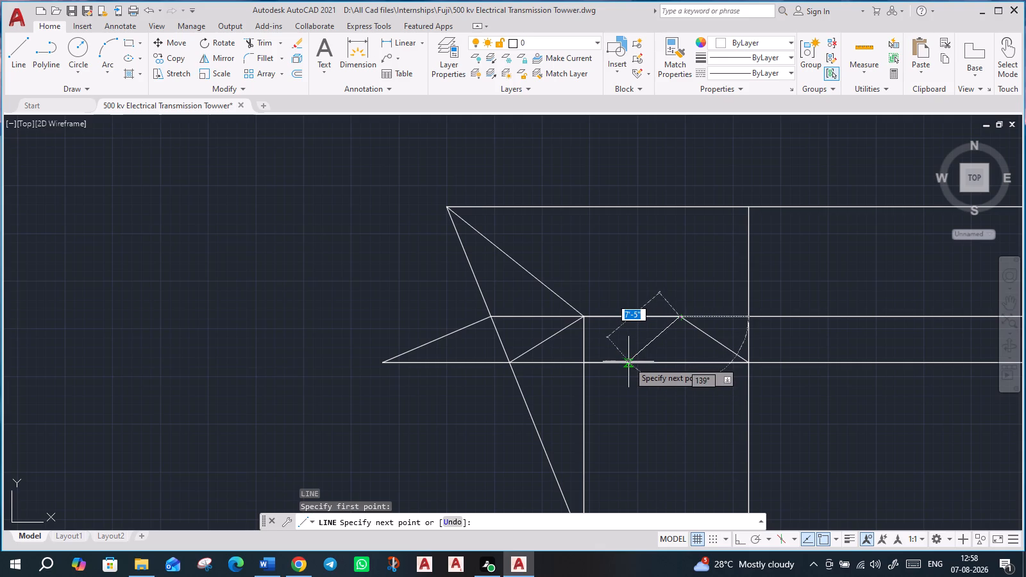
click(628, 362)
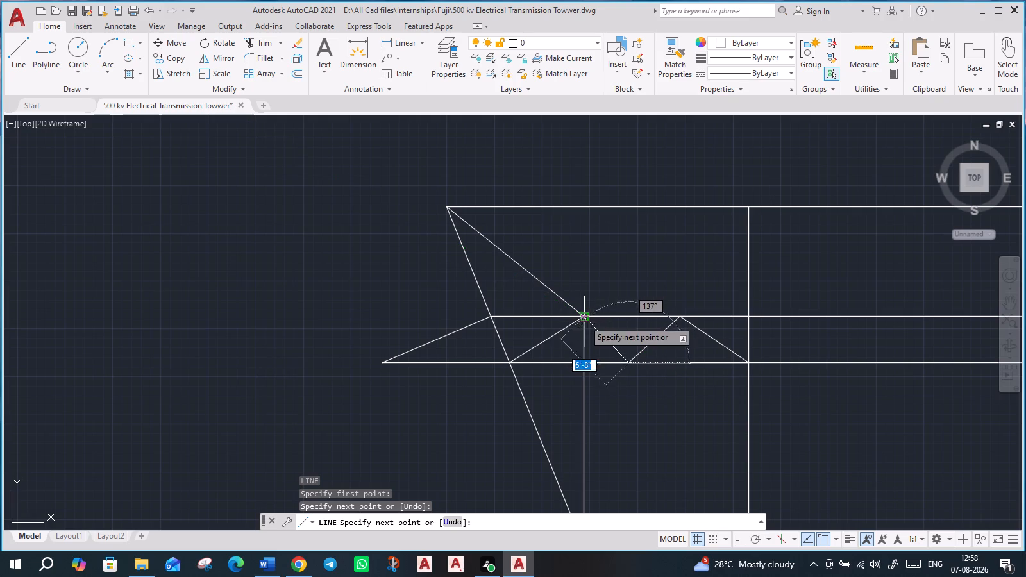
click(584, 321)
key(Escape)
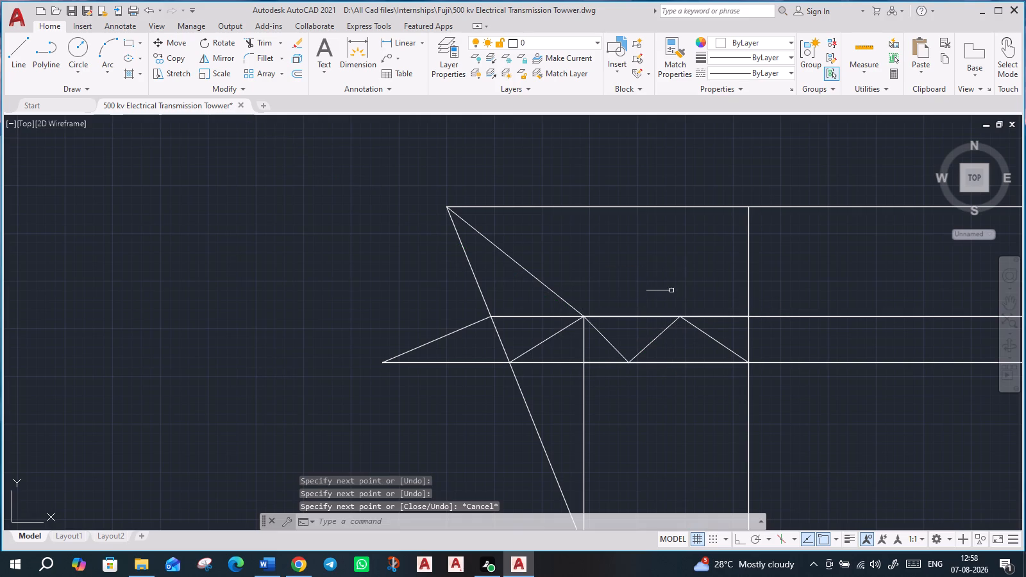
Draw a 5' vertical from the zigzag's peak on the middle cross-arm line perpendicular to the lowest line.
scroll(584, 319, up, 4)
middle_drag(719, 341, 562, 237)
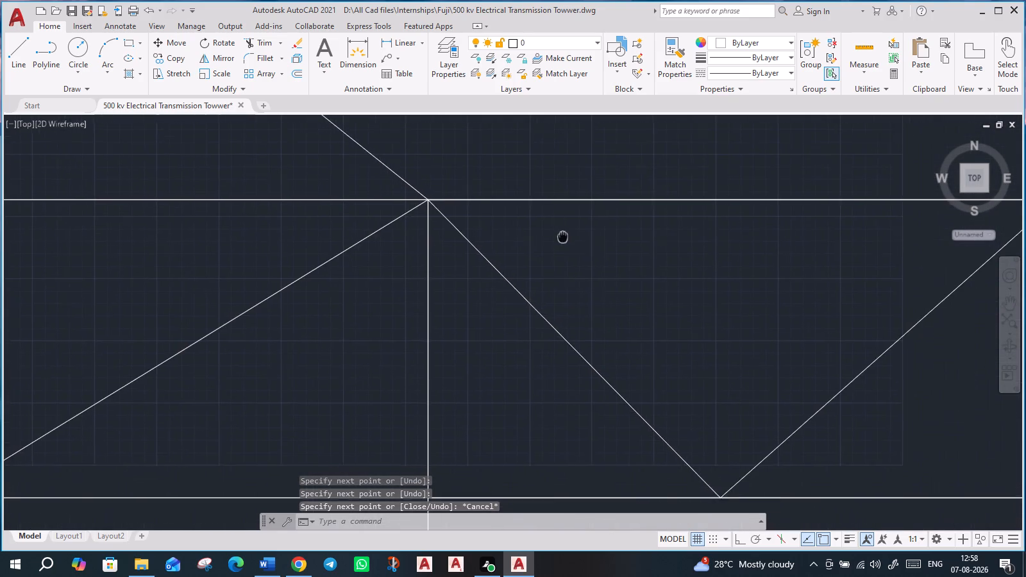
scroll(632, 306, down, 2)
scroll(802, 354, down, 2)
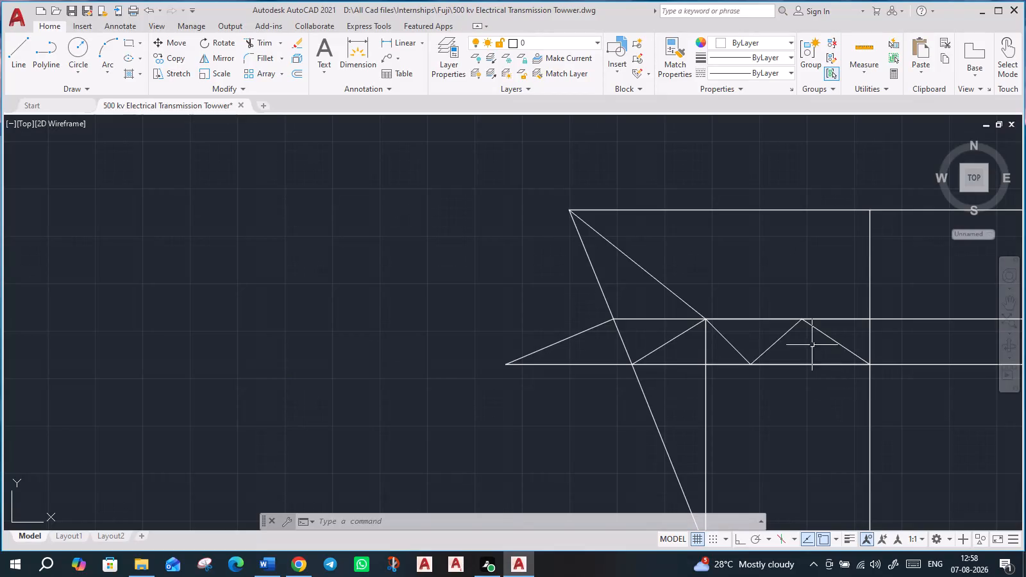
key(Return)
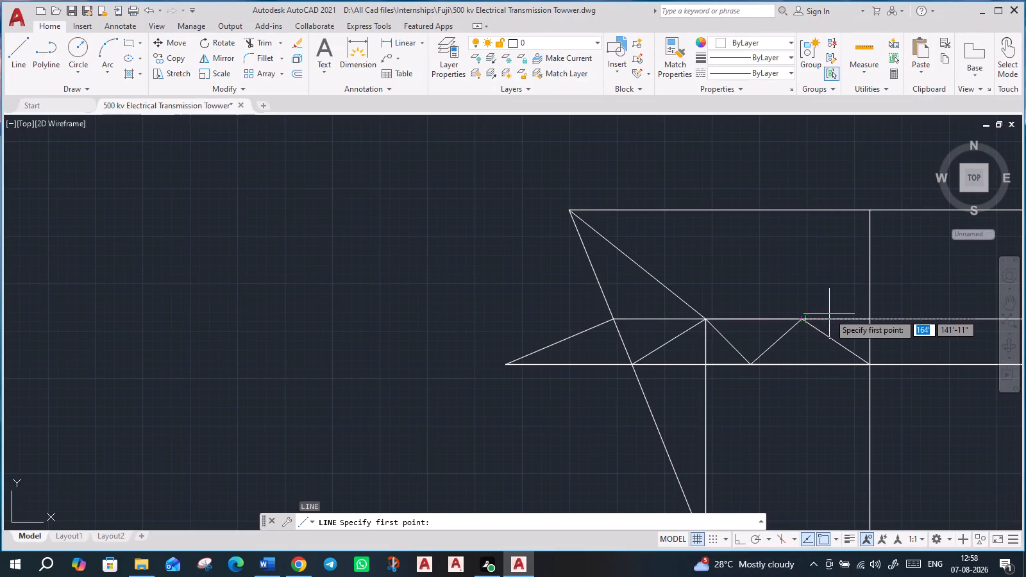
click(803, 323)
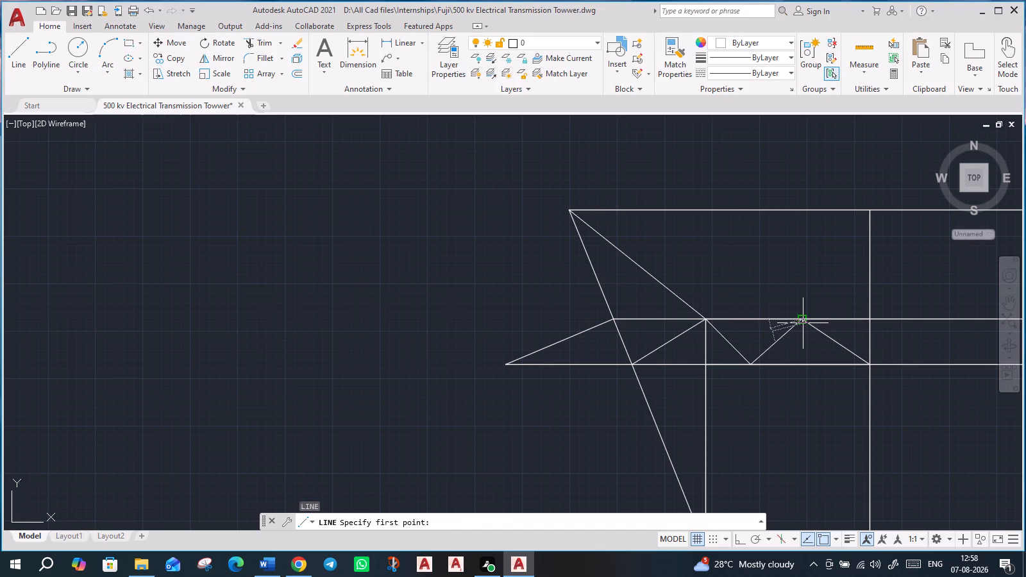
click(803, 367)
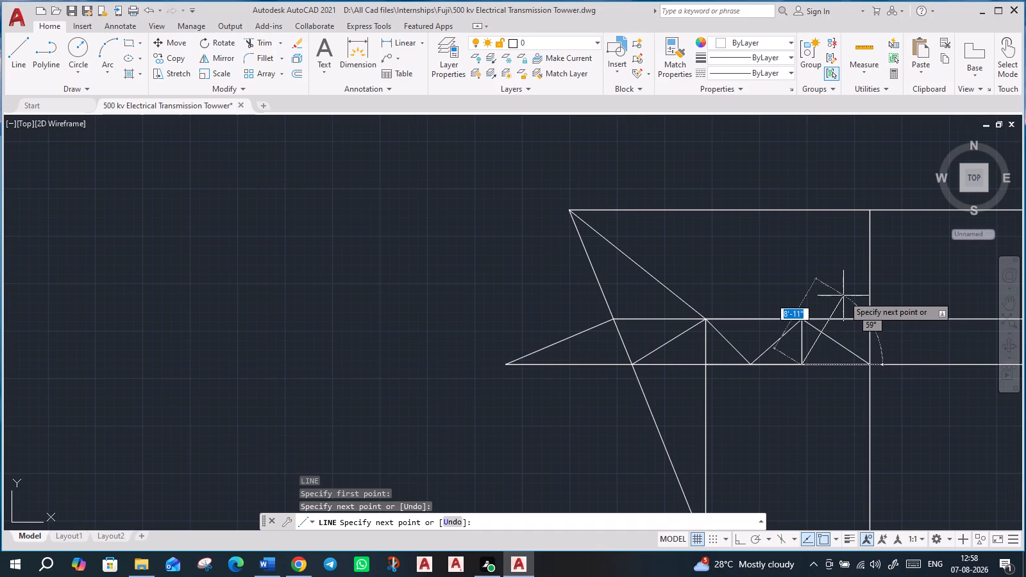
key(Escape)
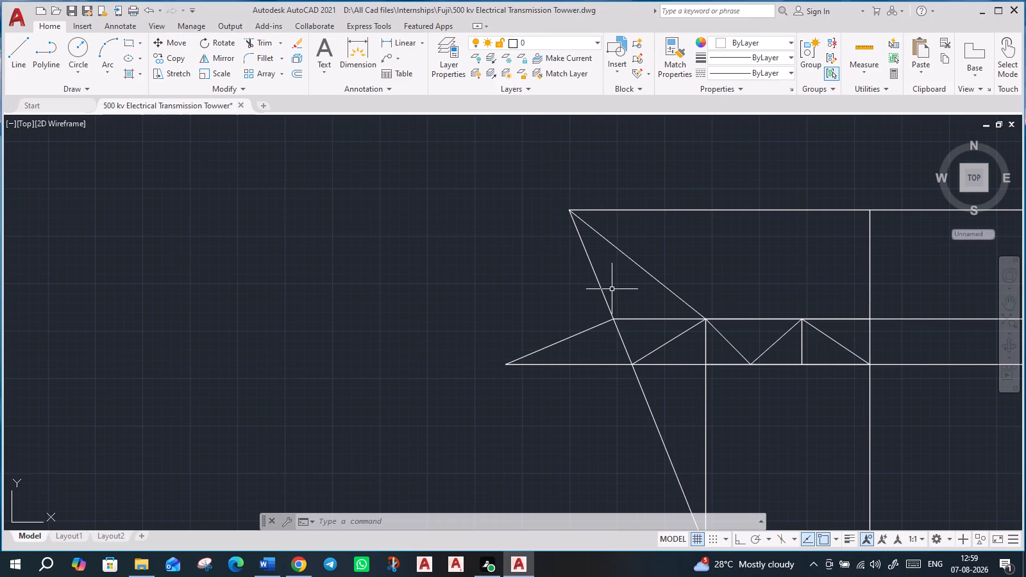
Undo the new vertical and all zigzag diagonals between the short vertical and the centre line, including the original ones.
key(ctrl+z)
key(ctrl+z)
key(ctrl+z)
key(ctrl+z)
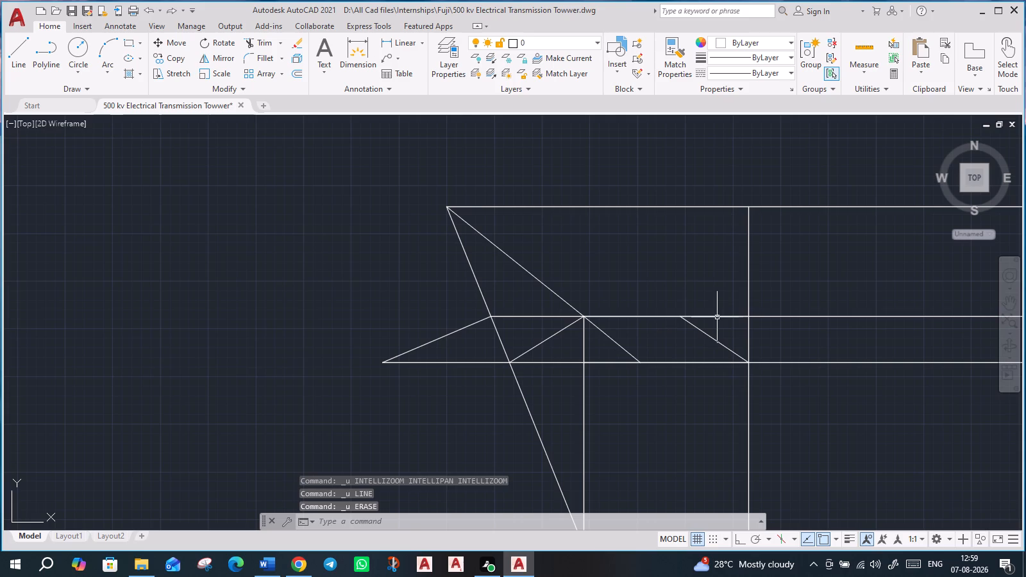
key(ctrl+z)
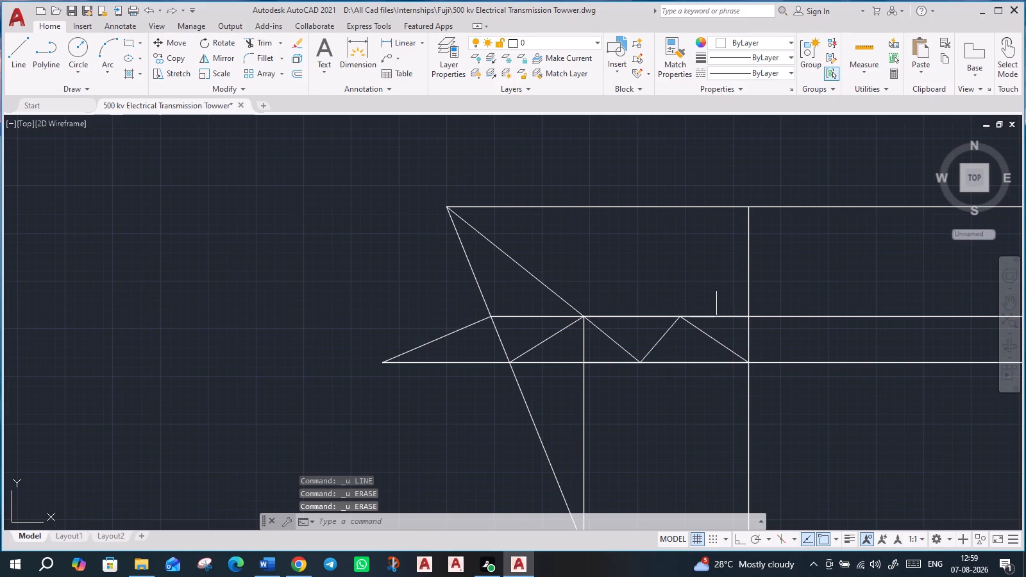
key(ctrl+z)
key(ctrl+z)
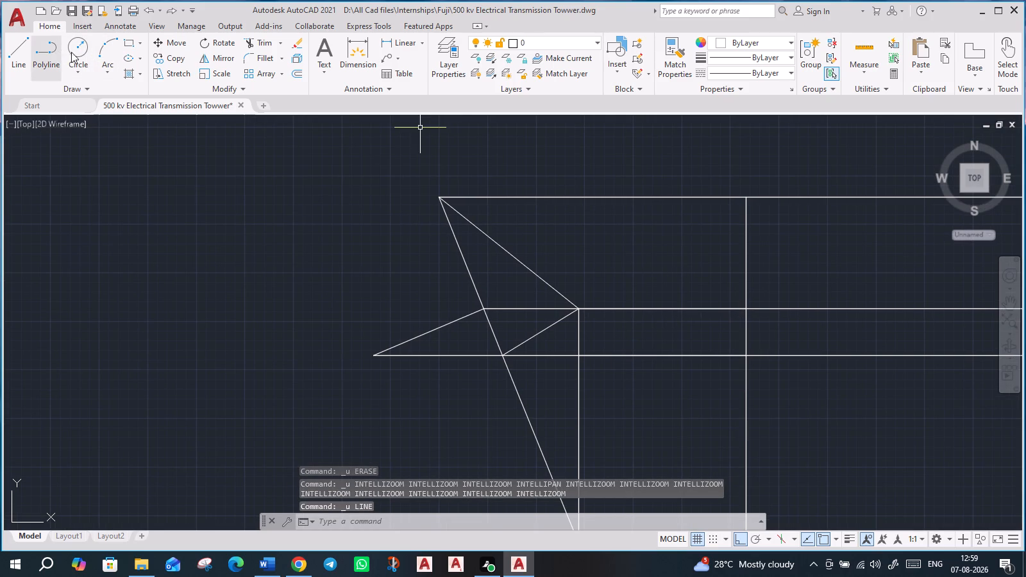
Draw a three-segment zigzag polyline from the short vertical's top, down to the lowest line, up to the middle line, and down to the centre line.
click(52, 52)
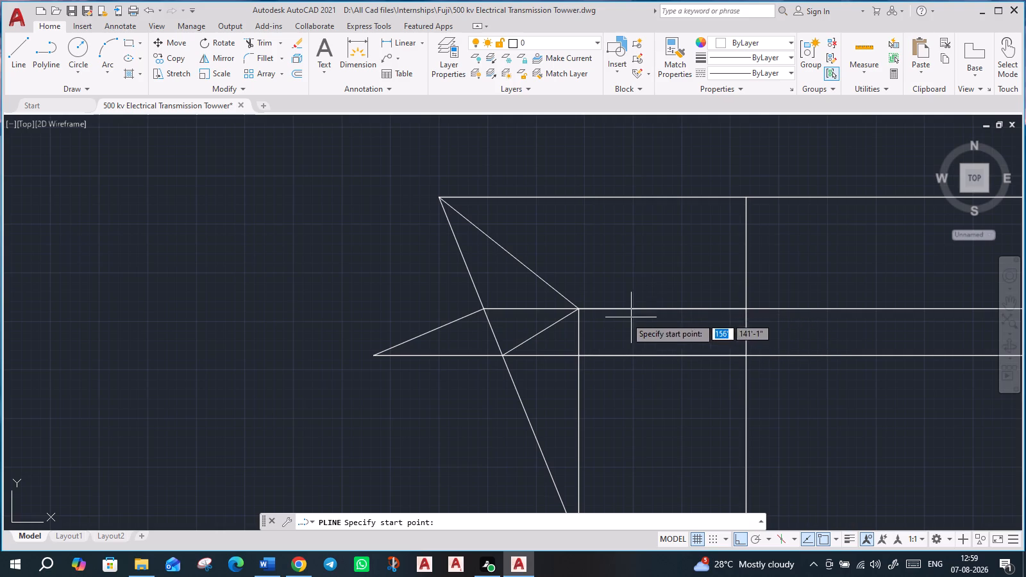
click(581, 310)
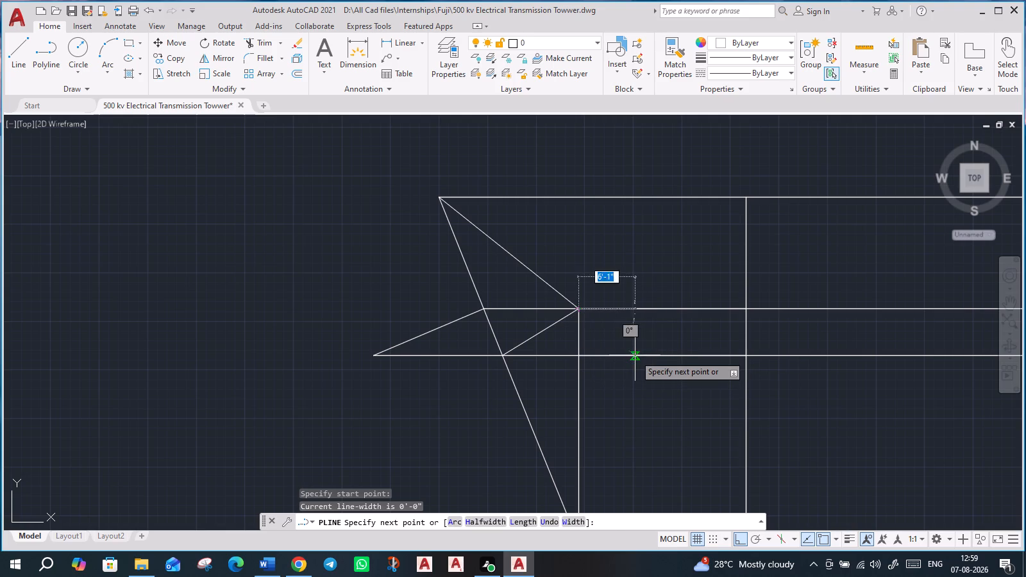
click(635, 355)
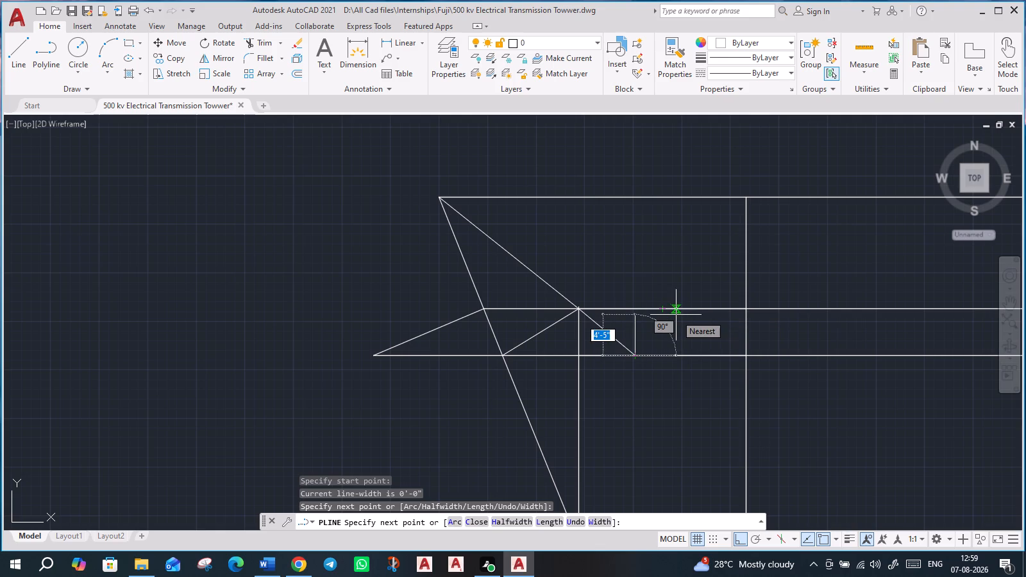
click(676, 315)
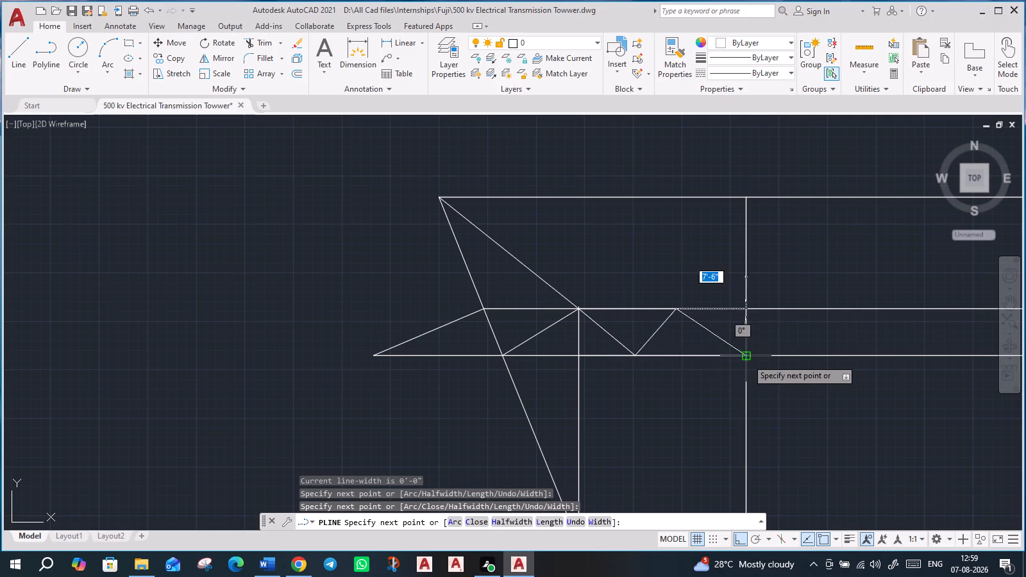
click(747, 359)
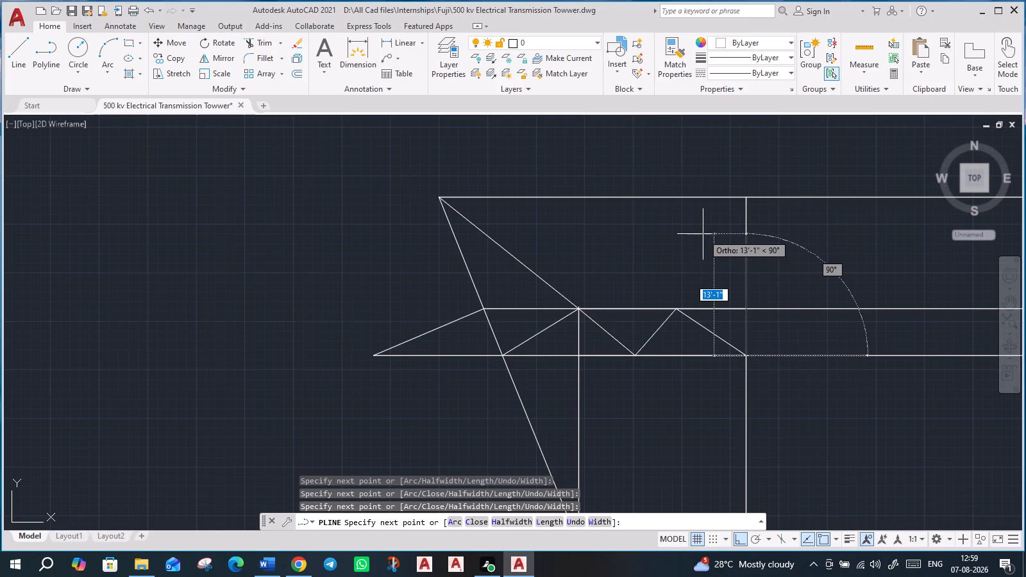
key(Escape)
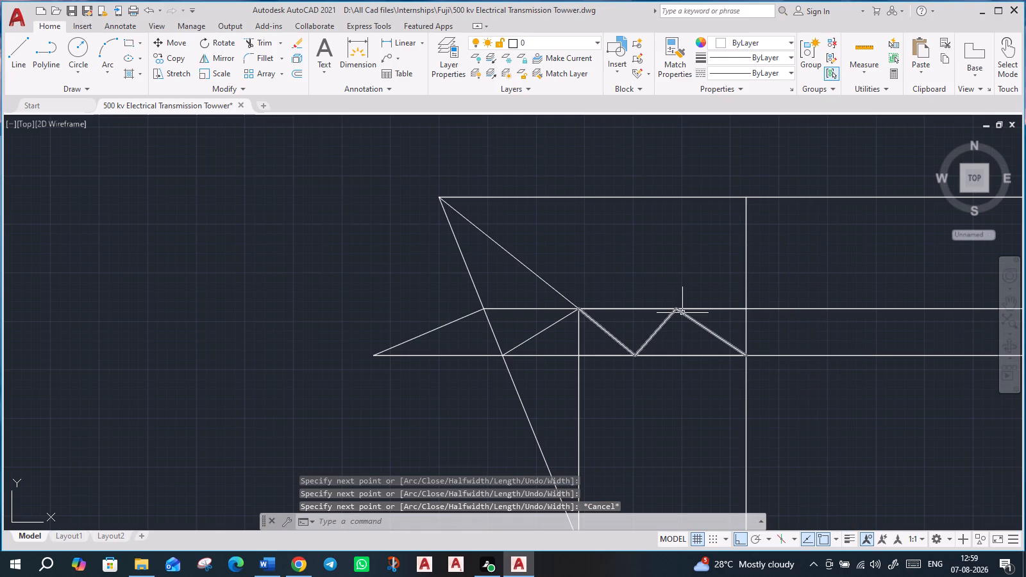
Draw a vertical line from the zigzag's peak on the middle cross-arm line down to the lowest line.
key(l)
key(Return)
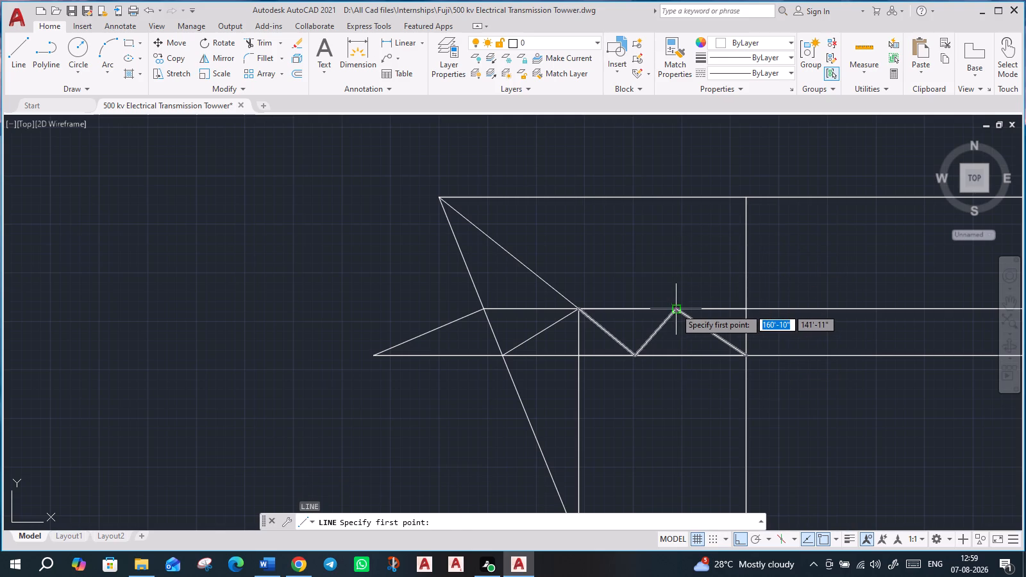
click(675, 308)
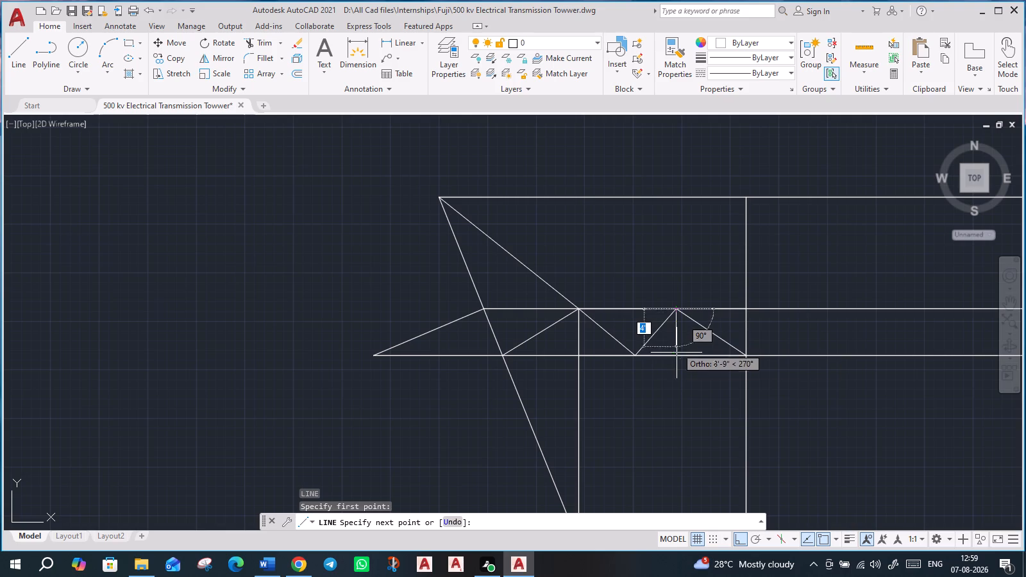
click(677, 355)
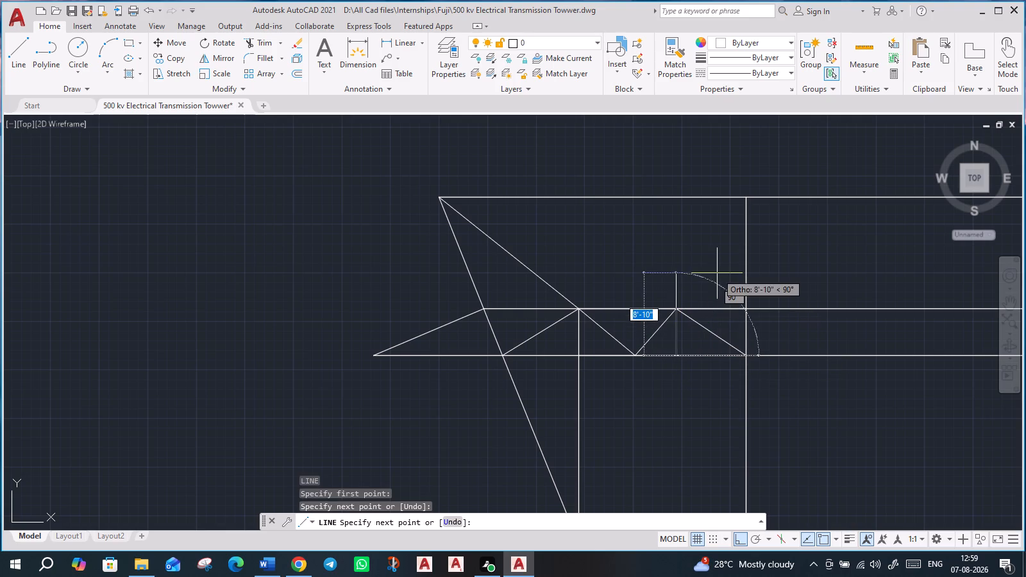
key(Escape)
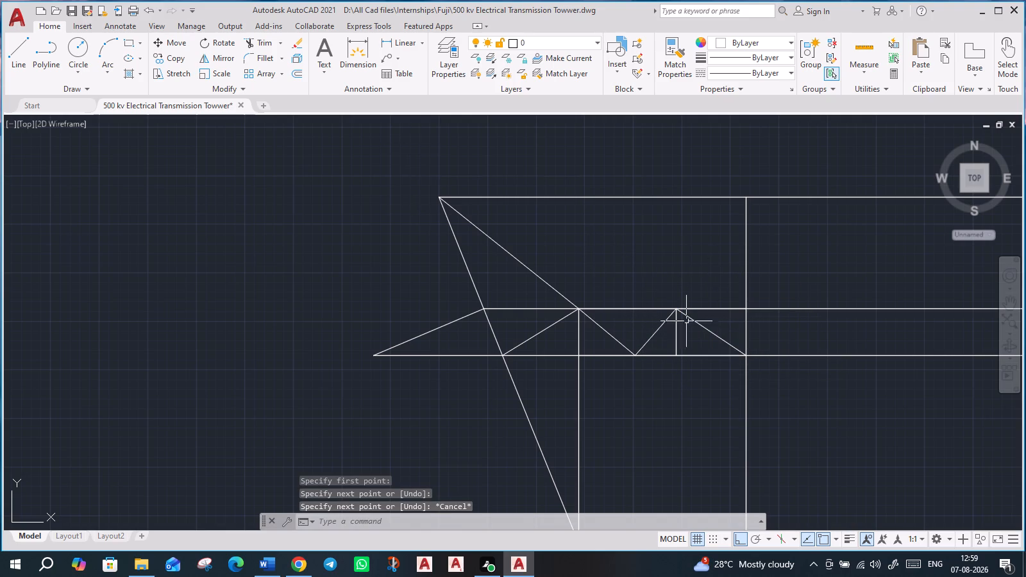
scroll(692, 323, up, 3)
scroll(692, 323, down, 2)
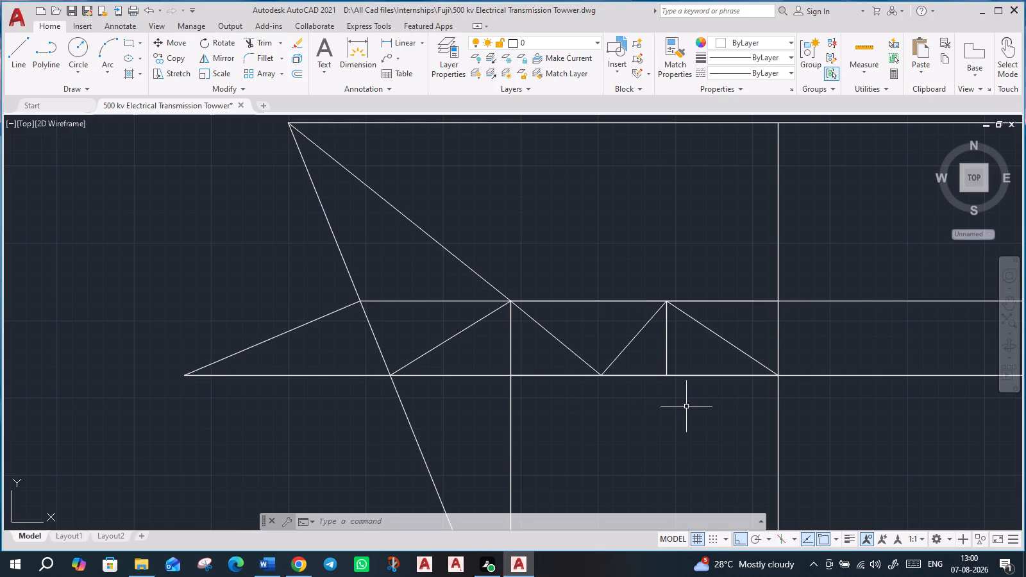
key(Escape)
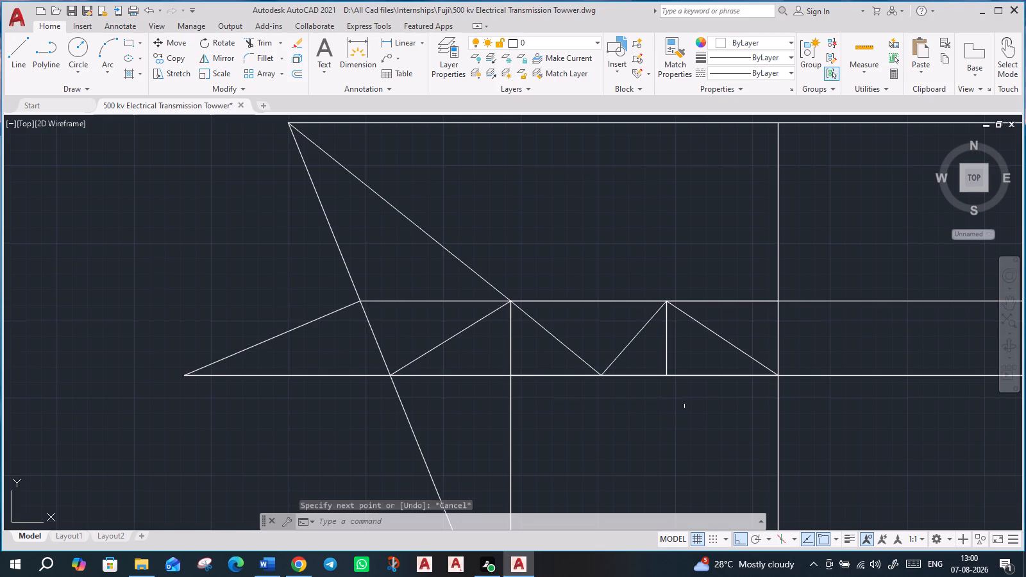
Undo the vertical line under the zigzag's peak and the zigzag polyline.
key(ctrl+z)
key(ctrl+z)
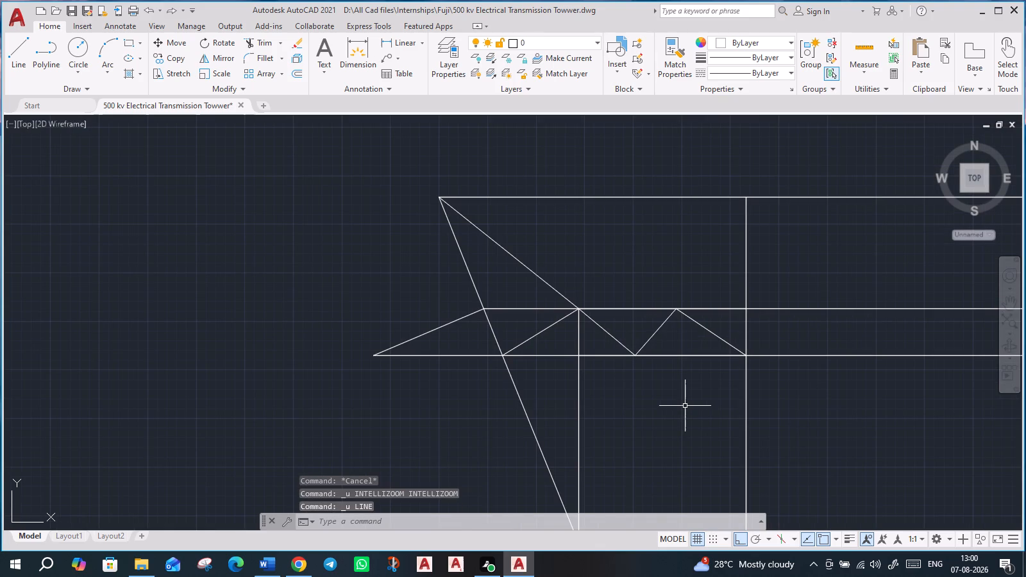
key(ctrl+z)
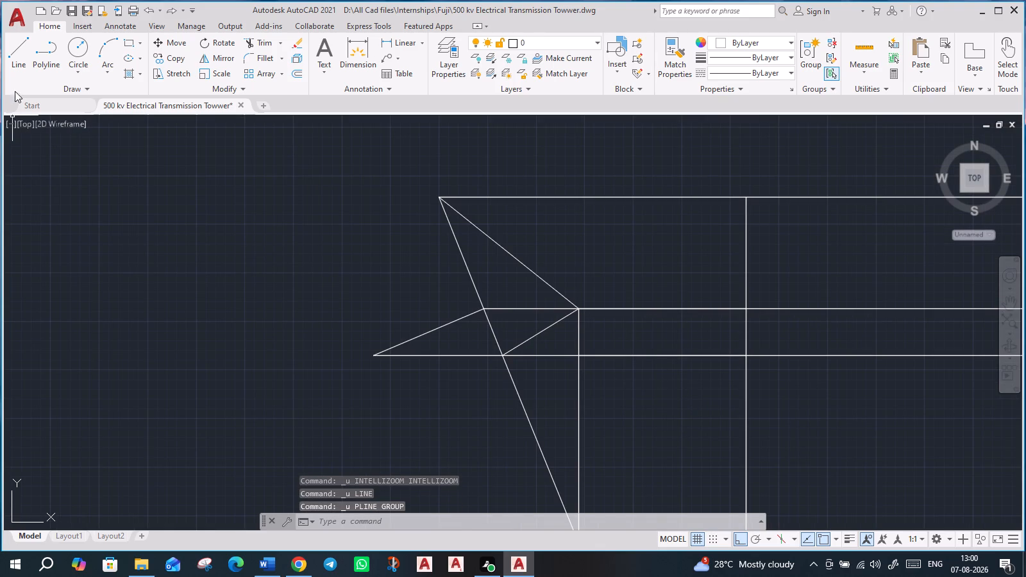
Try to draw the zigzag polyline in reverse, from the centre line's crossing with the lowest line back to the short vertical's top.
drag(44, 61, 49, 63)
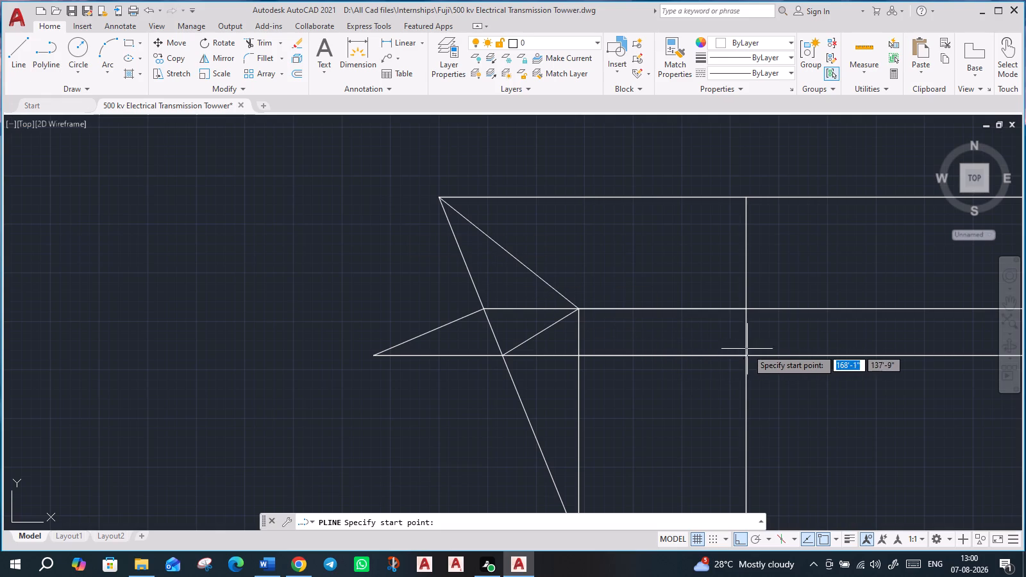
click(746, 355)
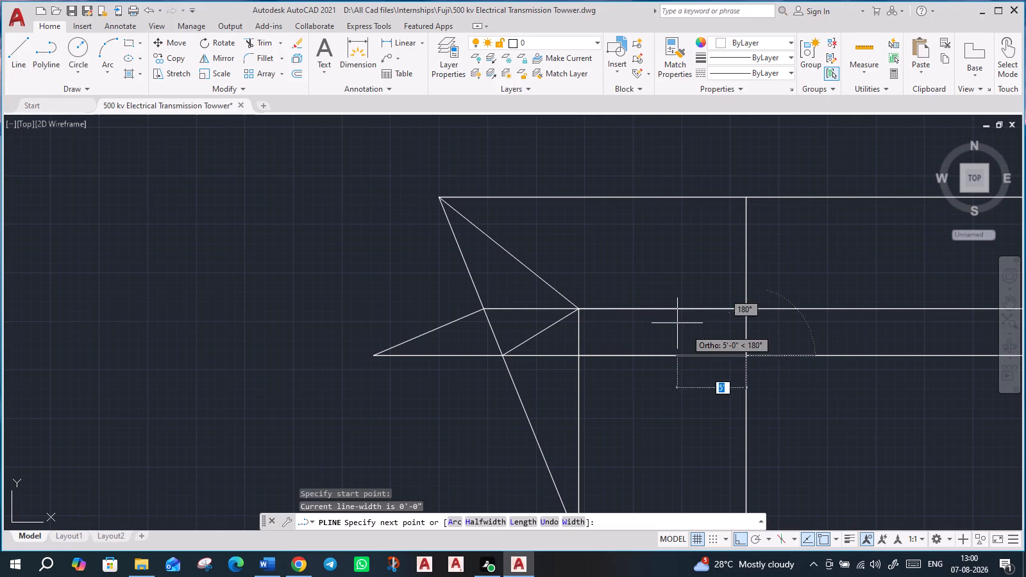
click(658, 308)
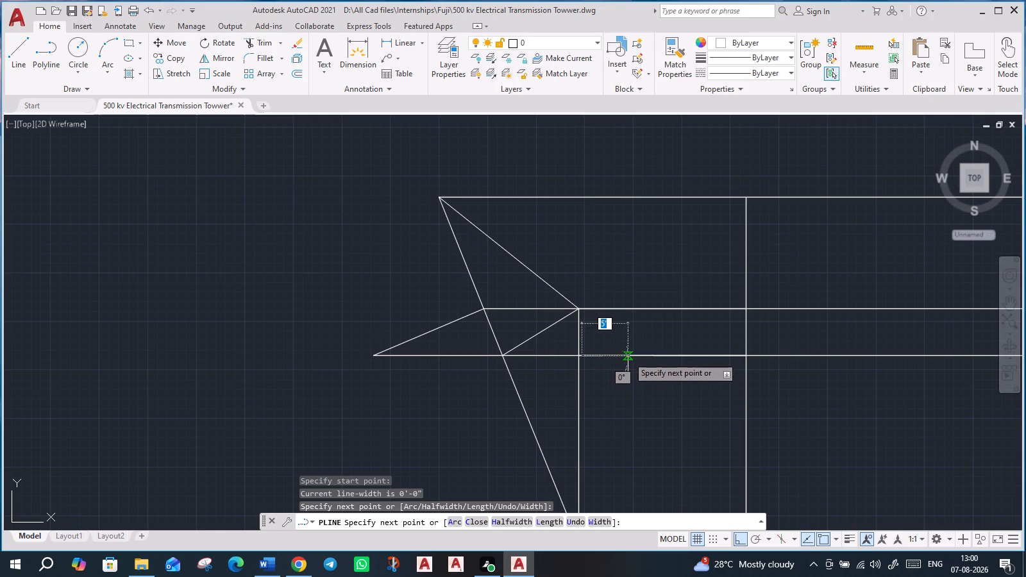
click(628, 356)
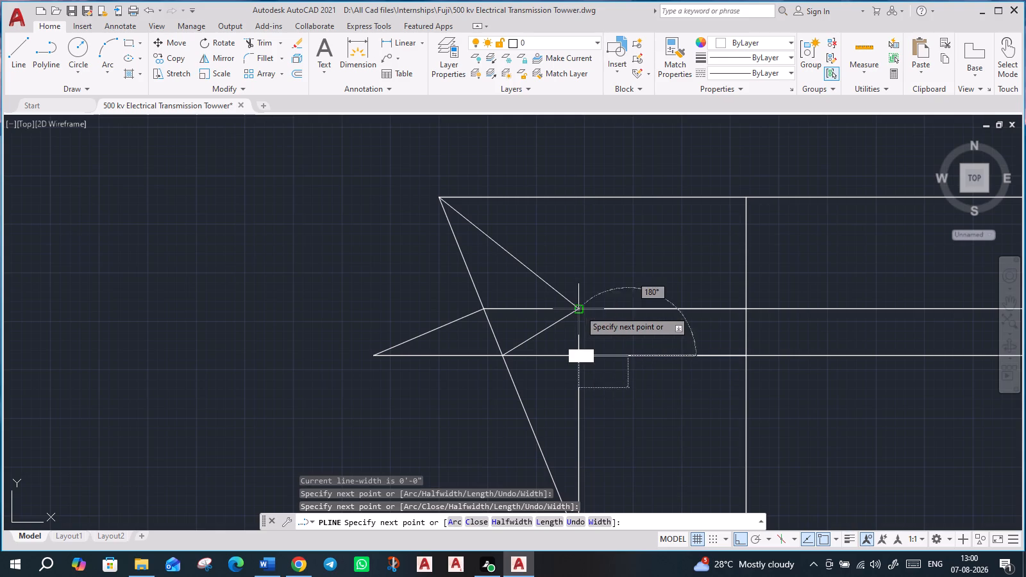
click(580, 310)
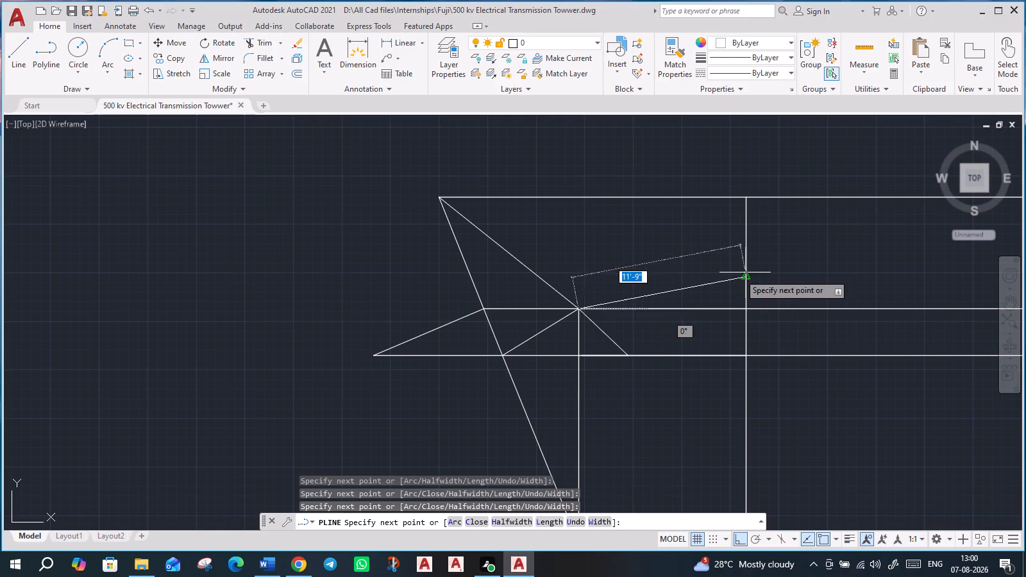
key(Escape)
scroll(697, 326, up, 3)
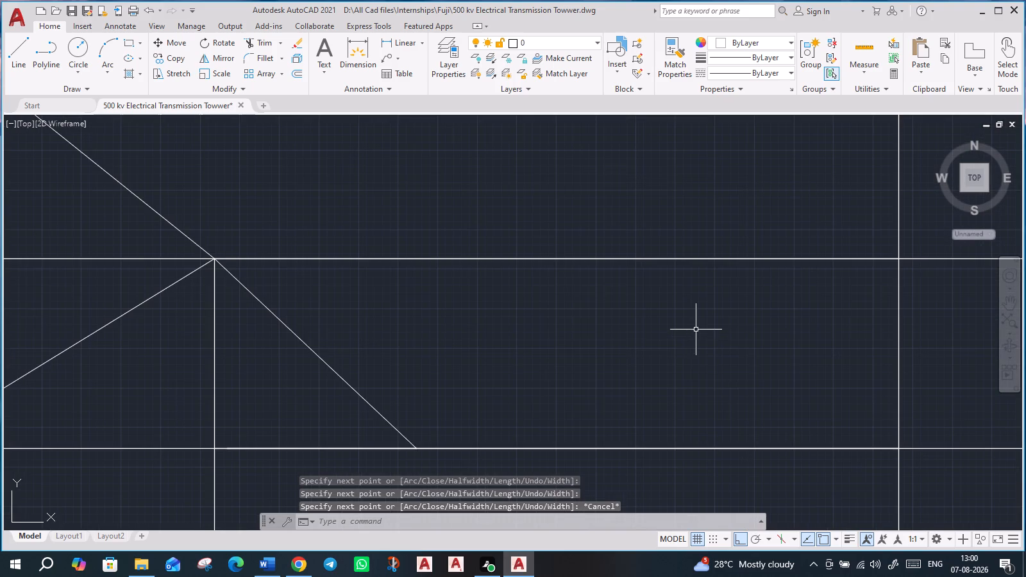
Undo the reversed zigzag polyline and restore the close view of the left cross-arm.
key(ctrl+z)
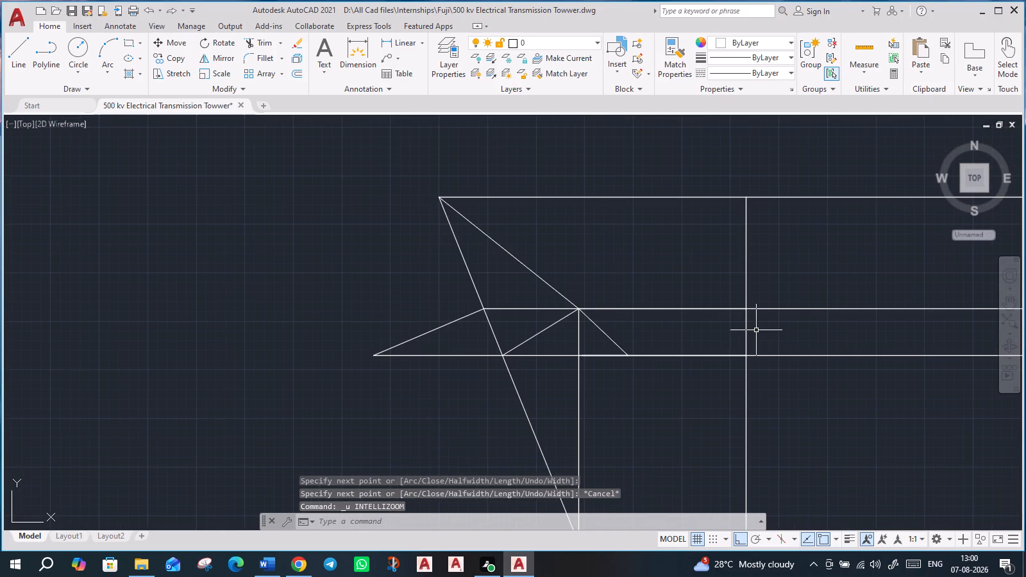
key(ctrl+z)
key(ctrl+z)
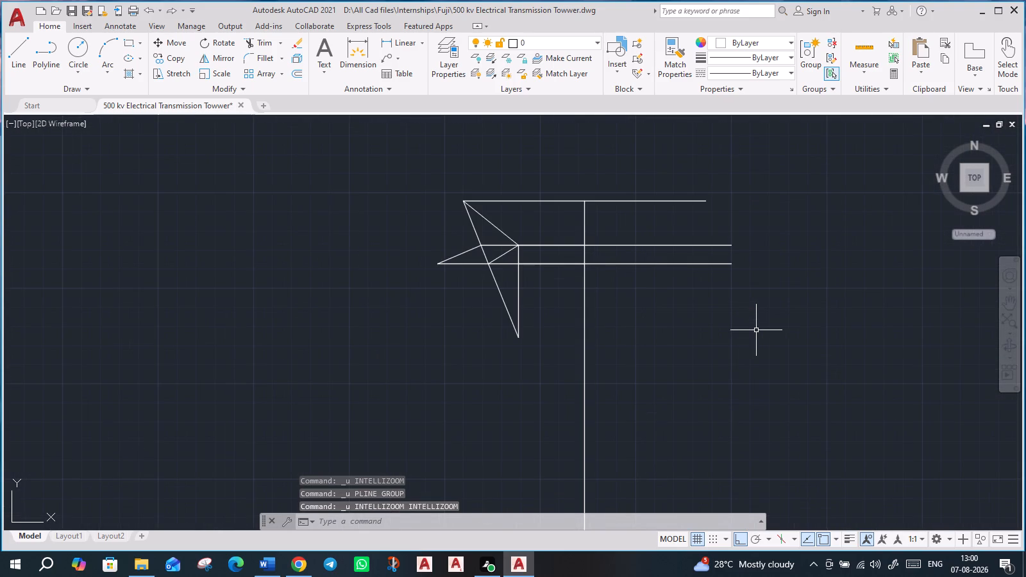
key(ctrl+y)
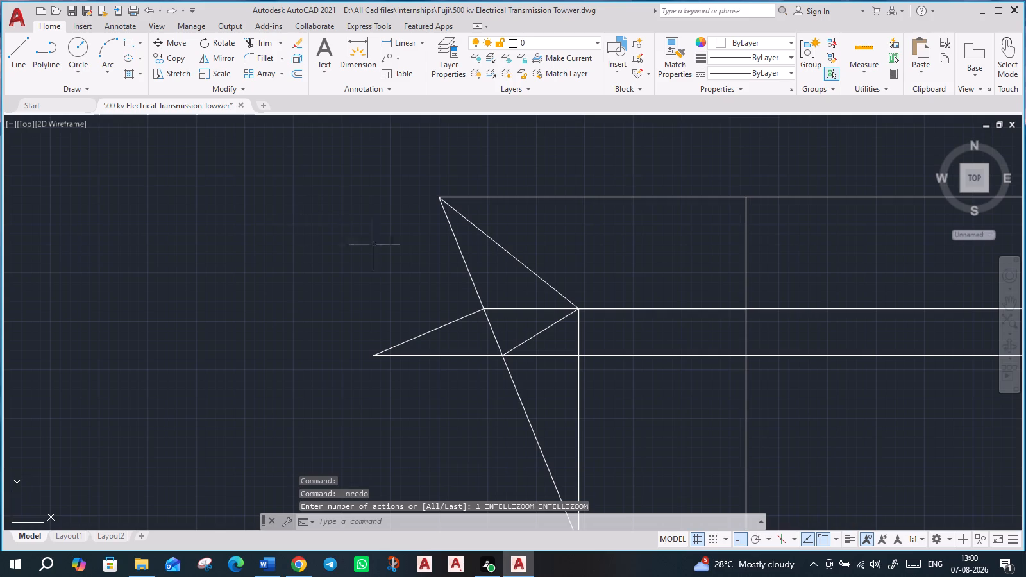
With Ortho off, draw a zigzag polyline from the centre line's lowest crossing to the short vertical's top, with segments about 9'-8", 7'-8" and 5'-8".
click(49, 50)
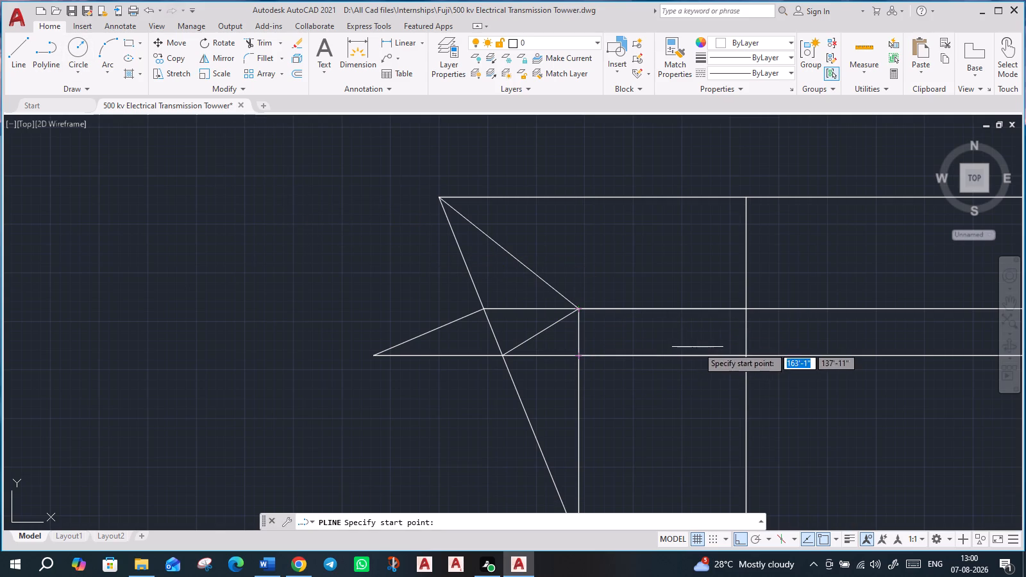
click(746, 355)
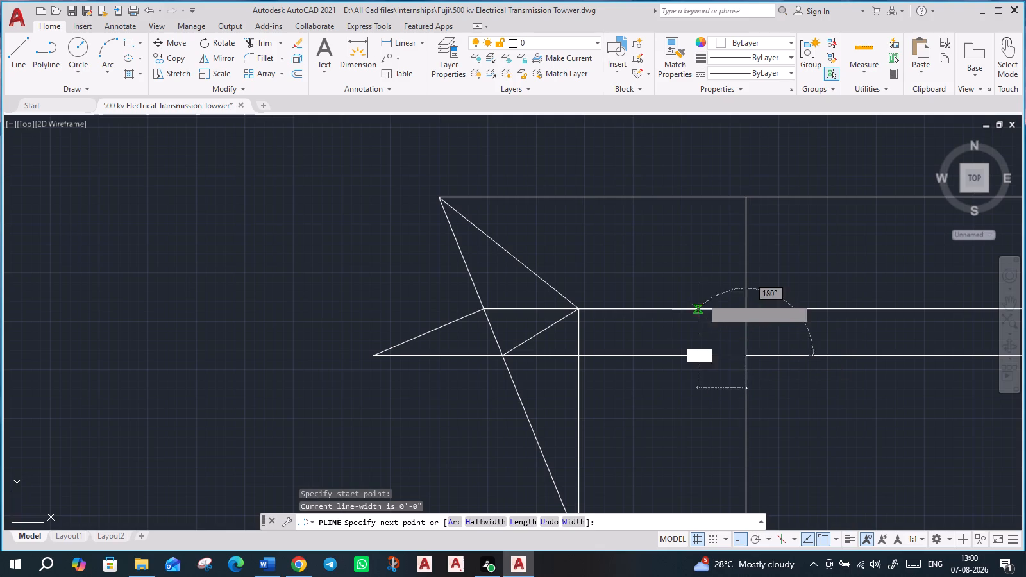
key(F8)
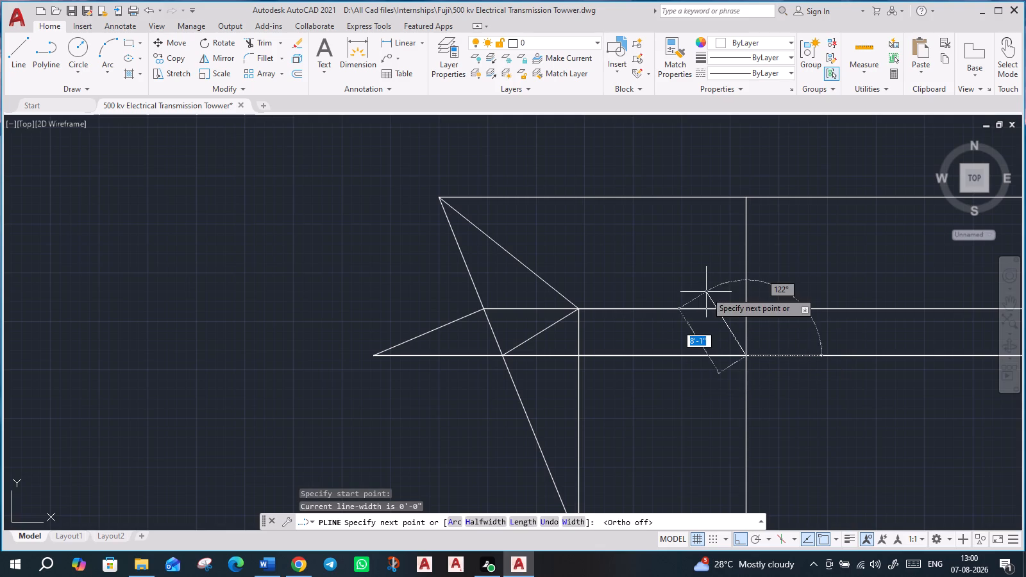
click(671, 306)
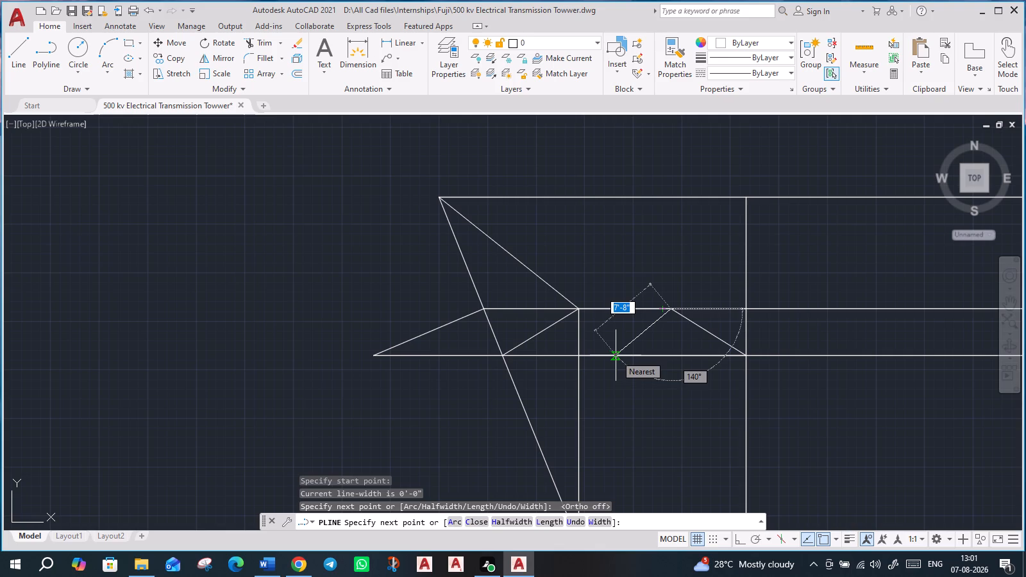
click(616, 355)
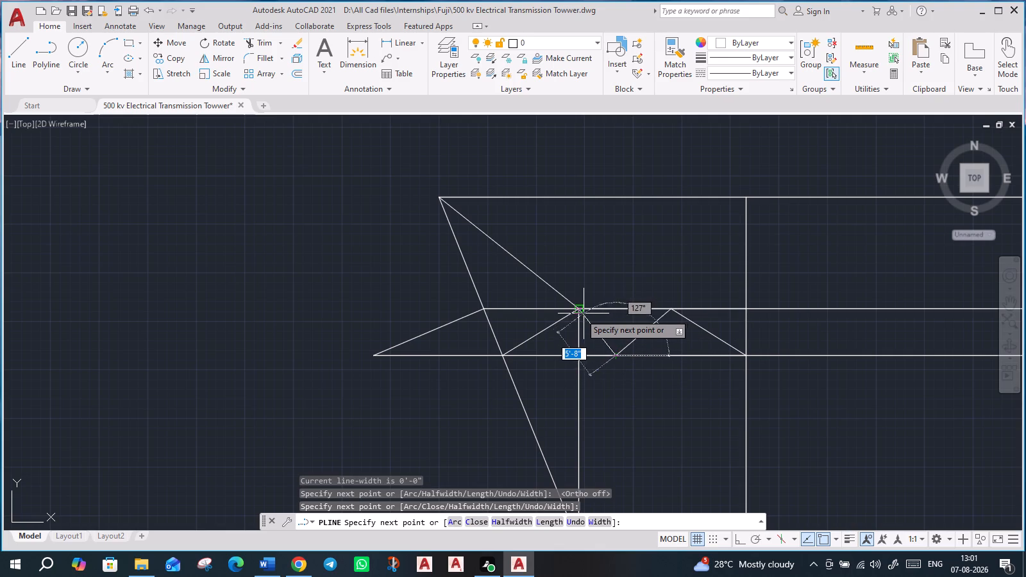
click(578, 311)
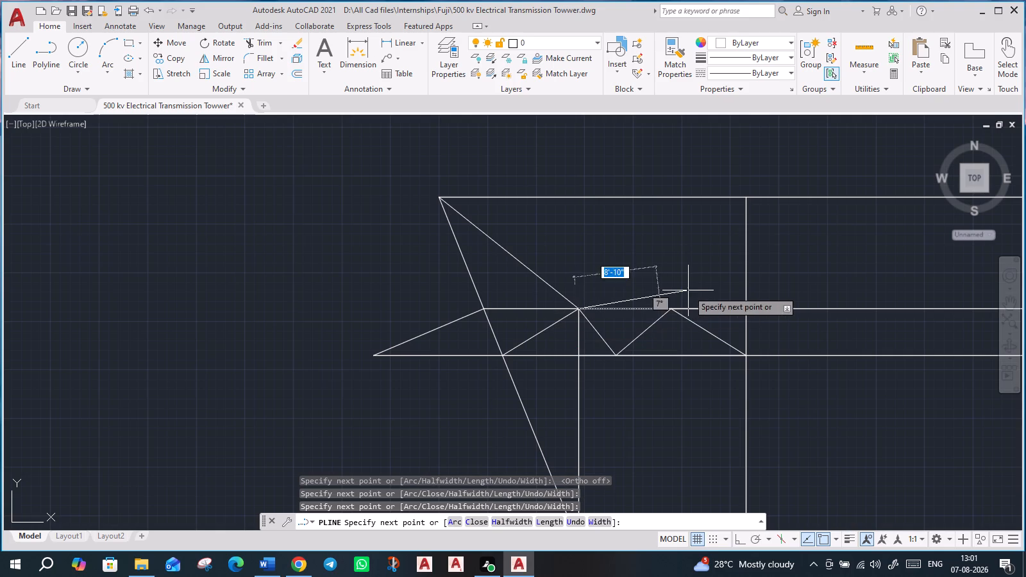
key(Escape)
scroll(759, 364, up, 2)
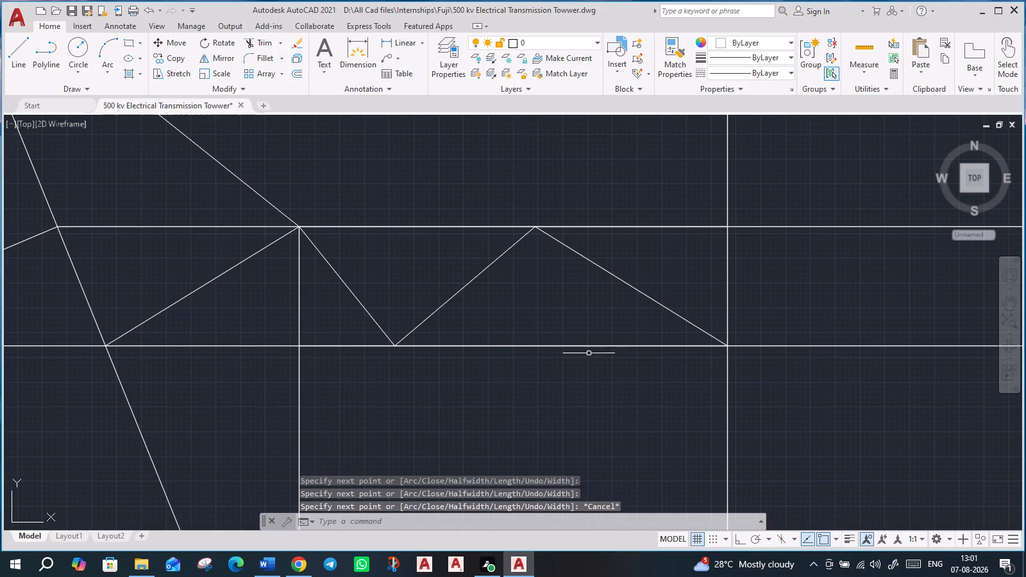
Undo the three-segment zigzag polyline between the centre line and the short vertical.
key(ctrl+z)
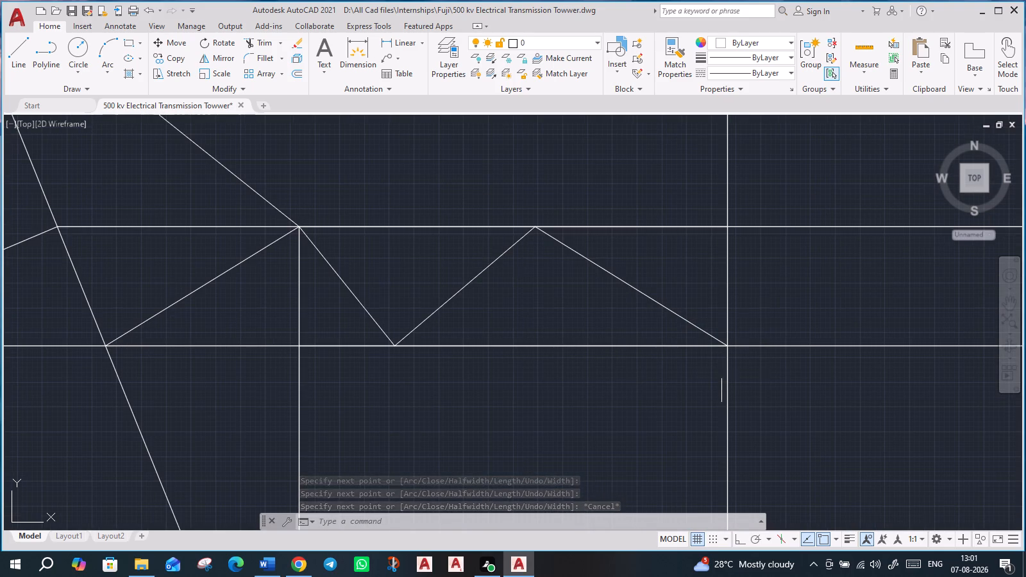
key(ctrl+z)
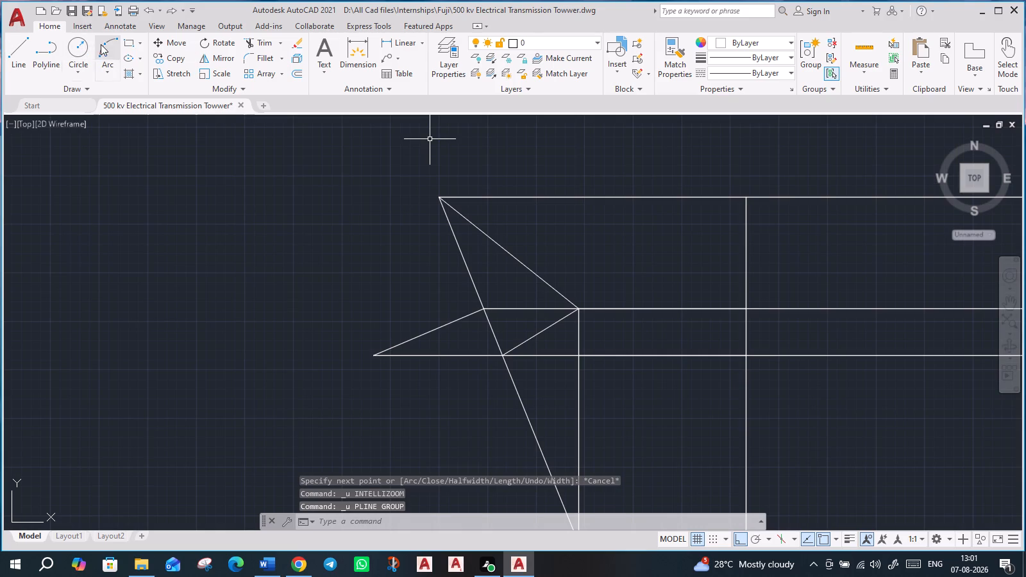
Draw a three-segment zigzag polyline from the centre line's lowest crossing to the short vertical's top, peaking about 6'-5" left of centre, with a middle segment about 7'-5".
click(46, 54)
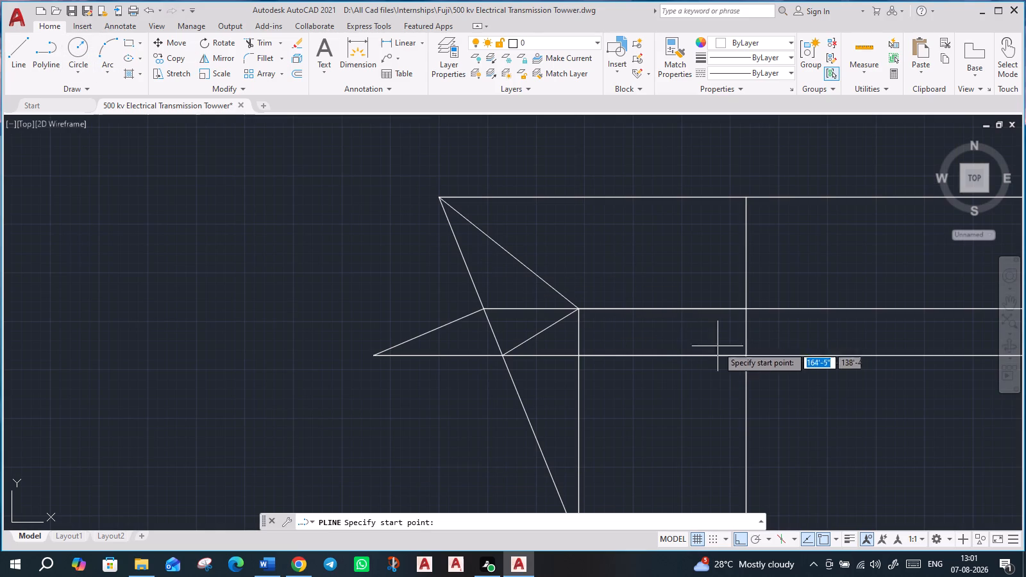
click(749, 358)
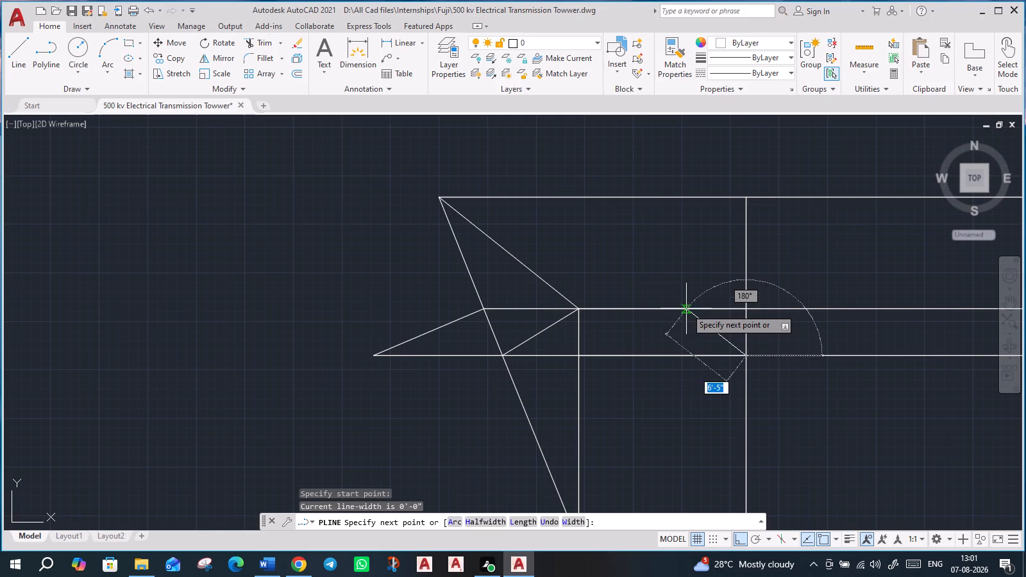
click(686, 308)
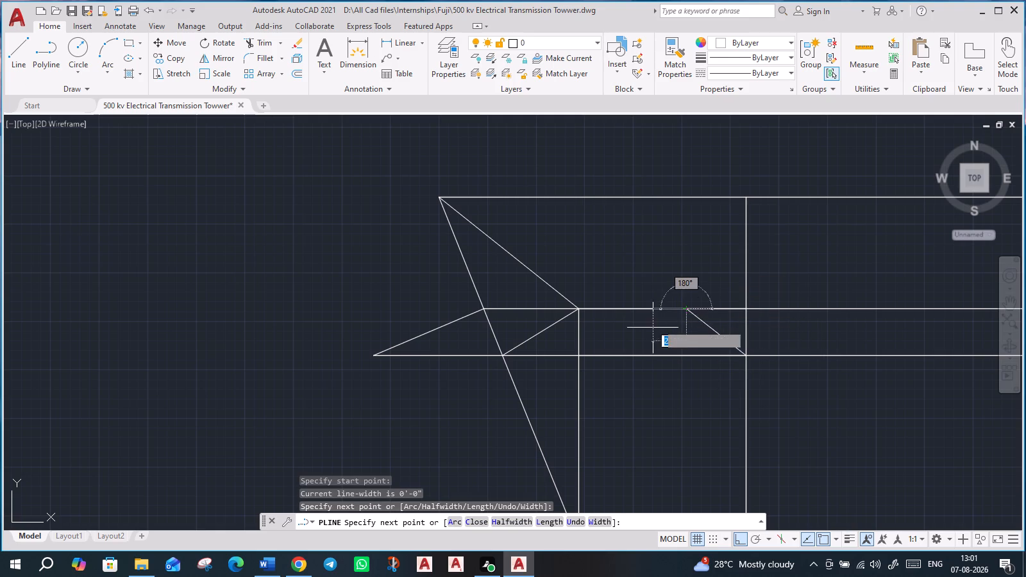
key(F8)
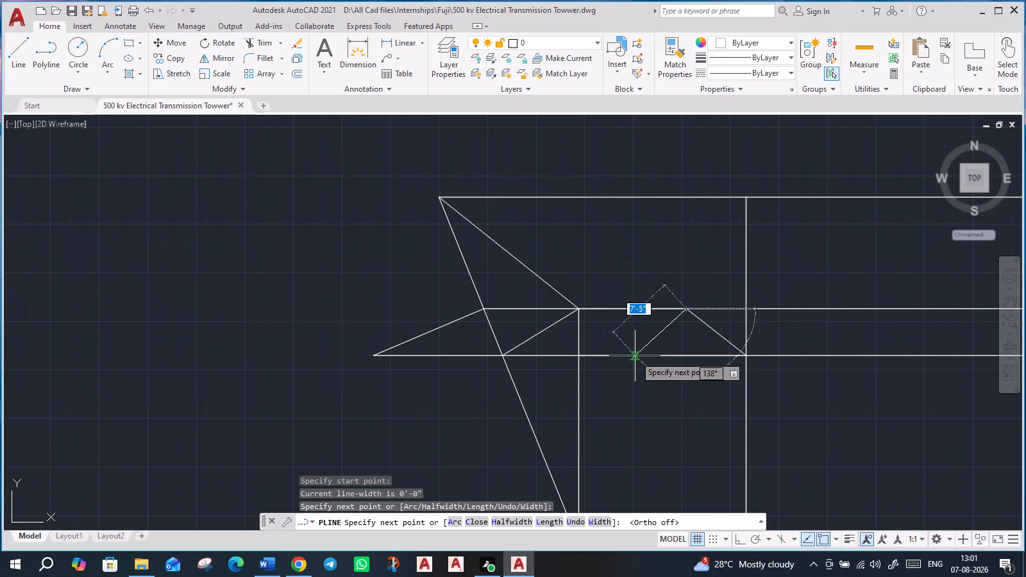
click(635, 356)
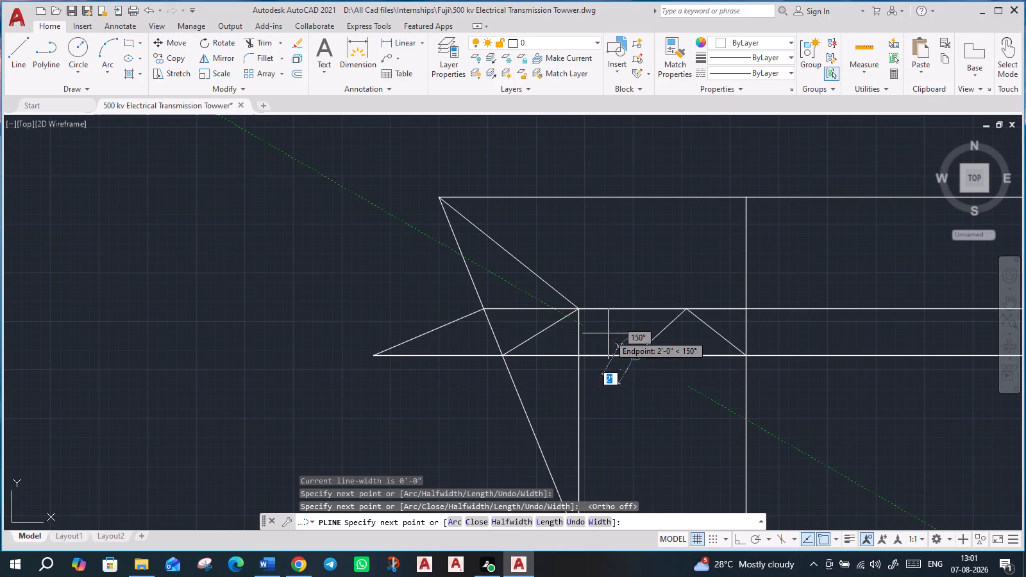
click(580, 309)
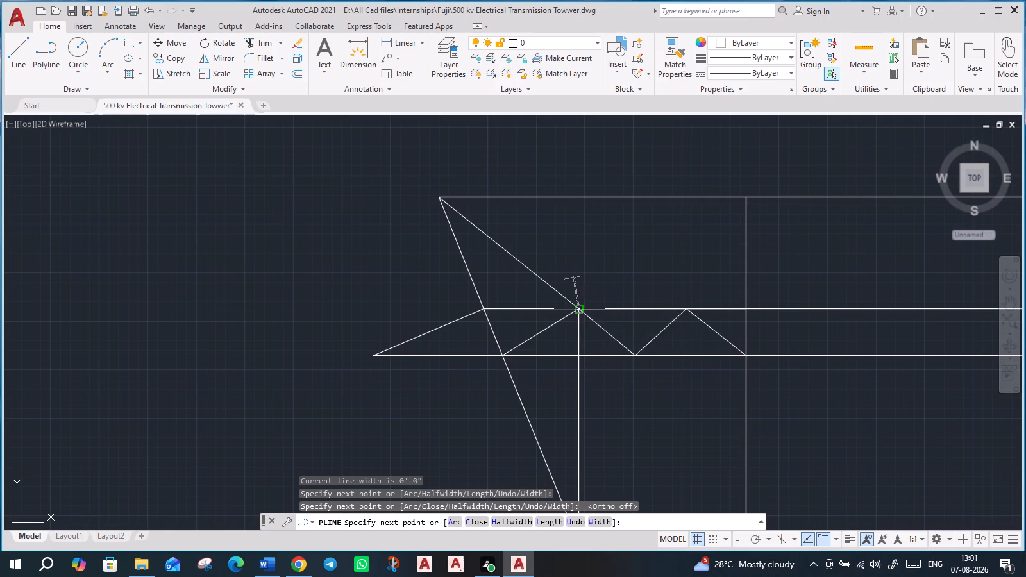
key(Escape)
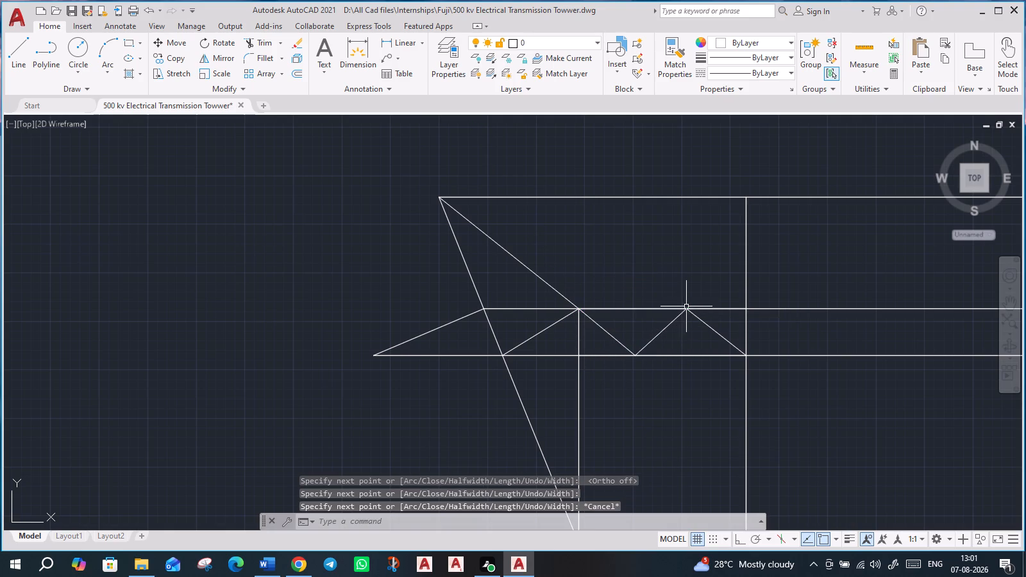
scroll(745, 349, up, 4)
scroll(774, 360, down, 2)
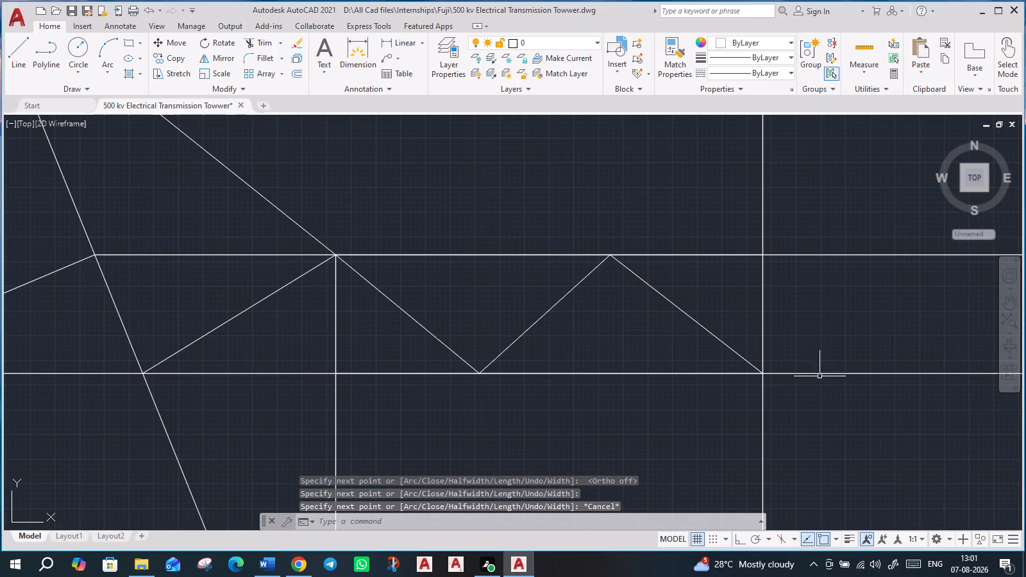
scroll(828, 384, down, 1)
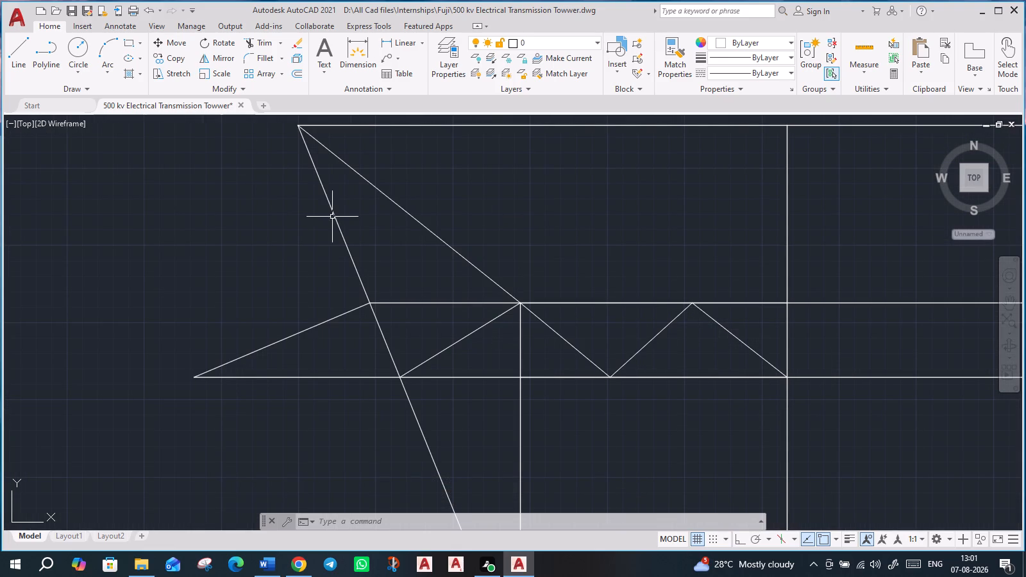
Draw a vertical line about 5' long from the zigzag's upper peak down to the lowest cross-arm line.
click(24, 52)
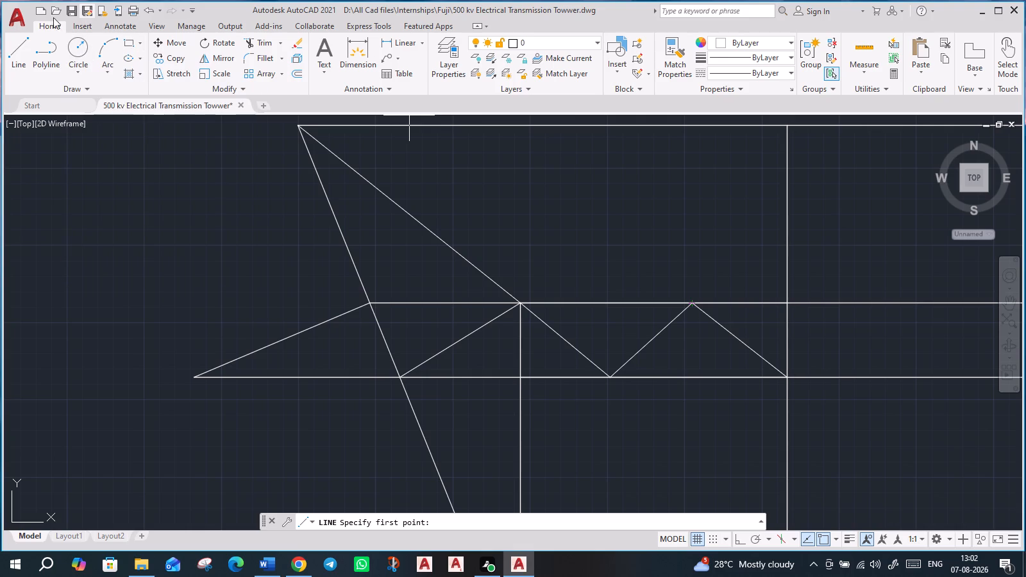
click(13, 51)
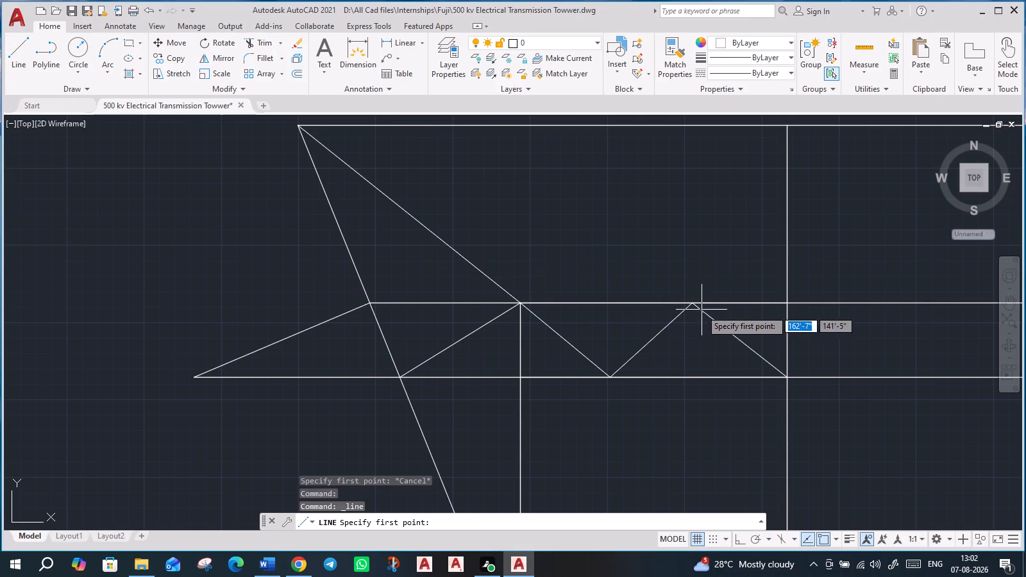
click(693, 303)
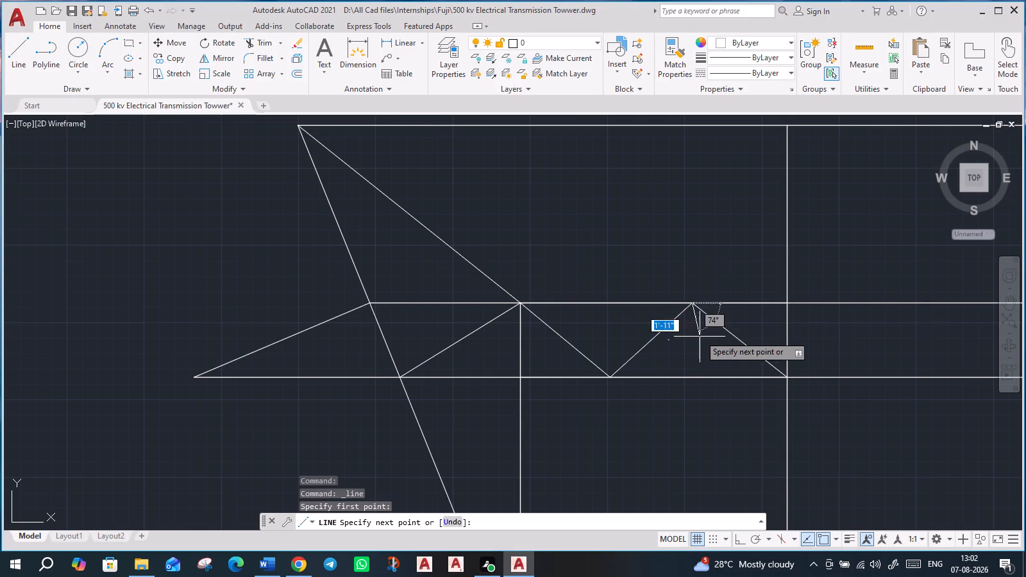
click(691, 376)
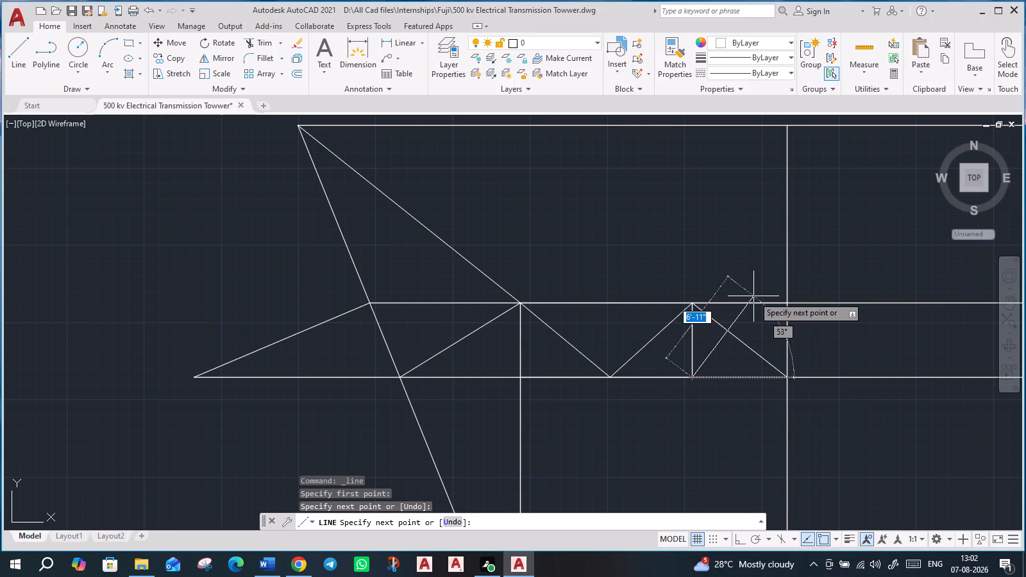
key(Escape)
Trim the middle and lowest cross-arm lines where they extend right of the vertical centre line.
scroll(727, 431, down, 2)
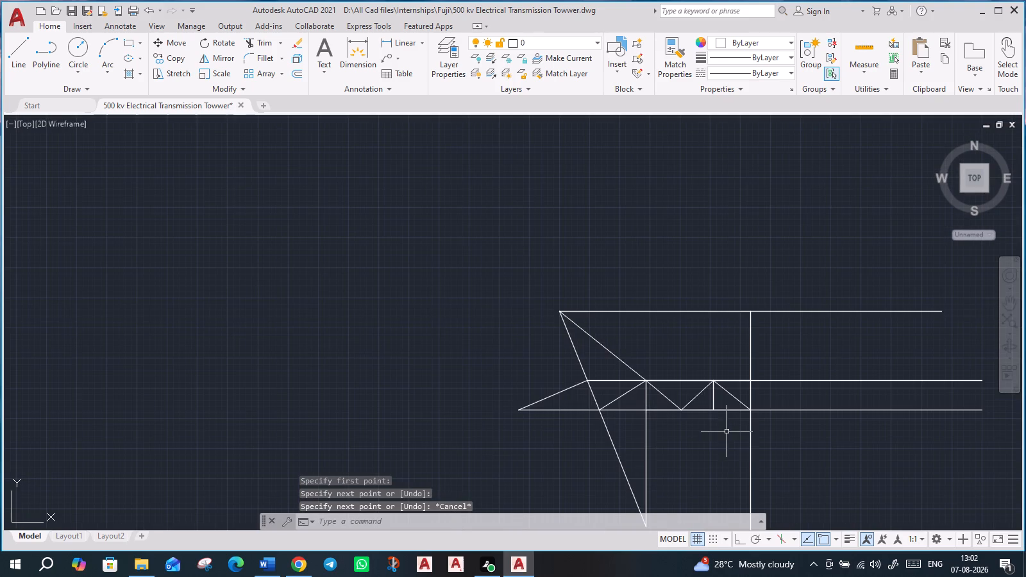
middle_drag(797, 462, 751, 410)
scroll(698, 397, up, 1)
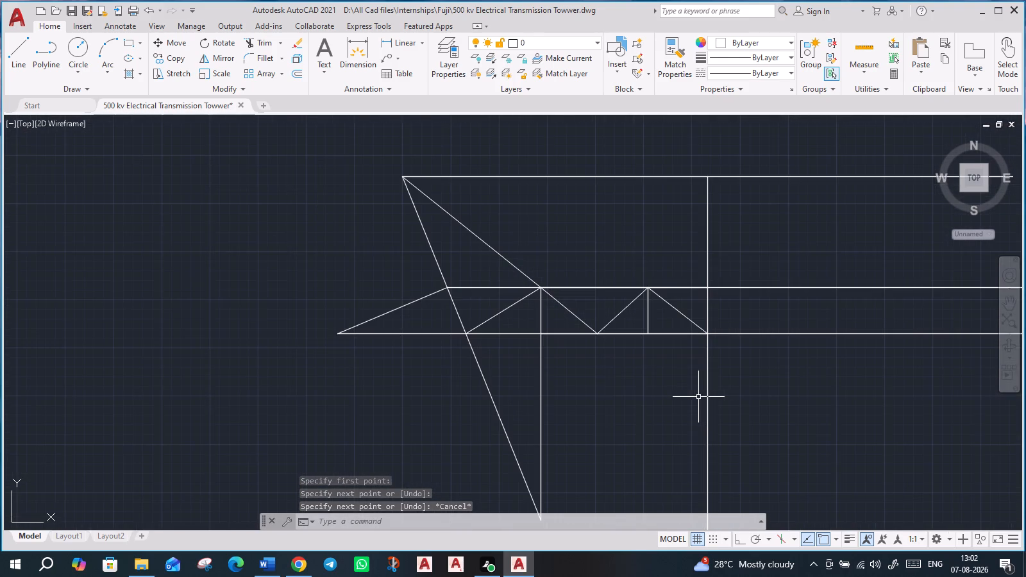
middle_drag(780, 423, 751, 396)
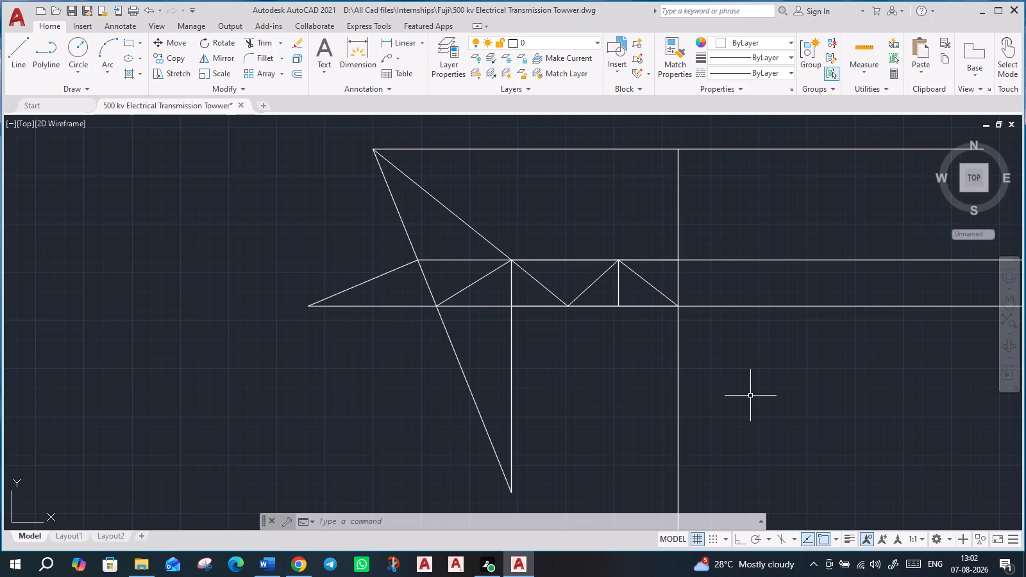
scroll(750, 396, down, 1)
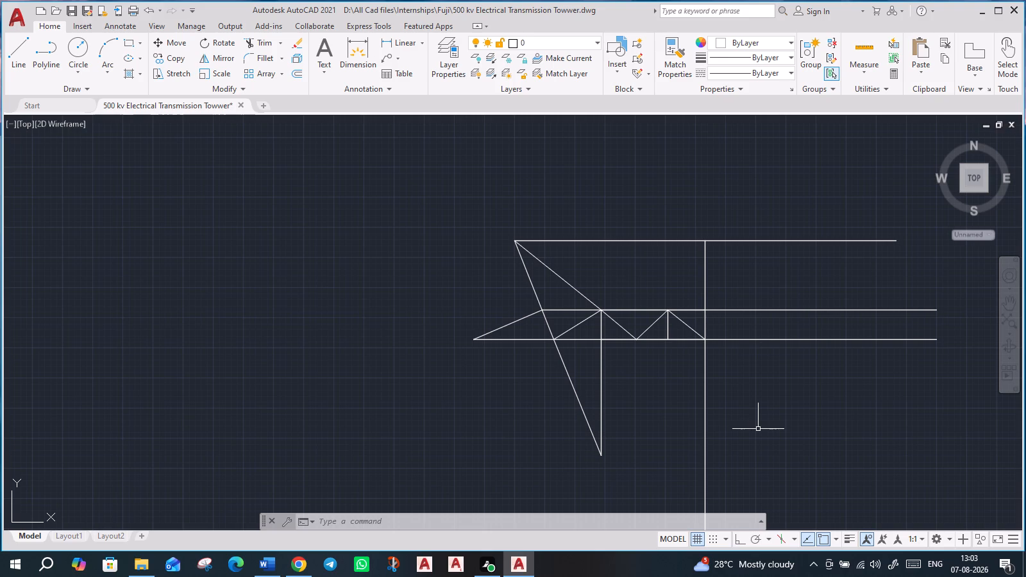
click(256, 44)
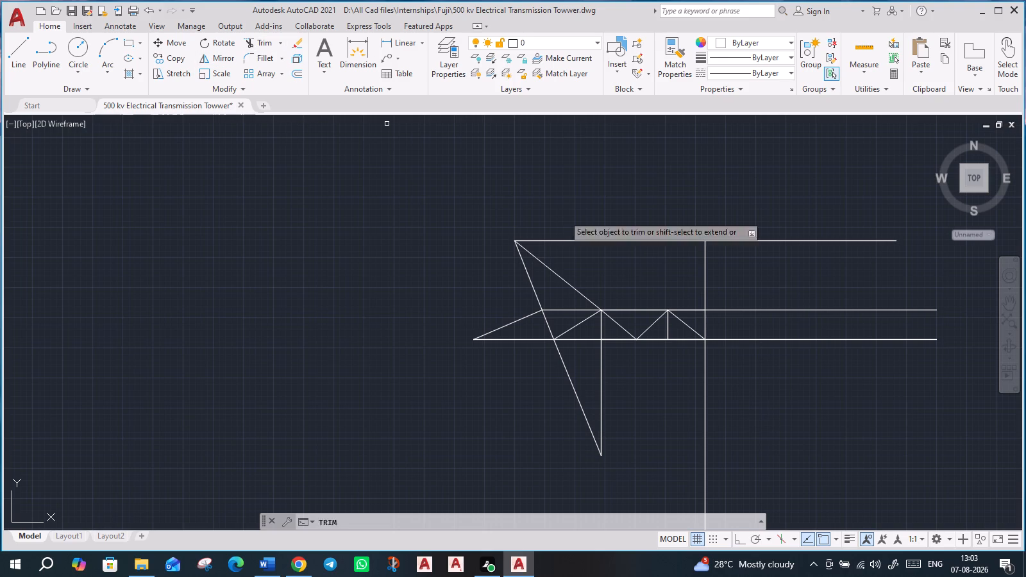
click(764, 308)
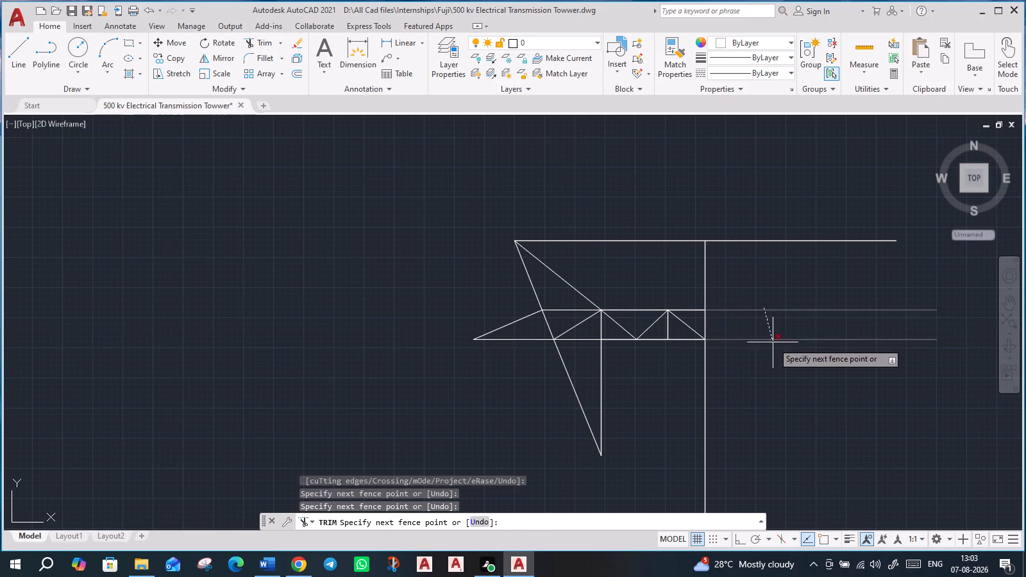
click(774, 352)
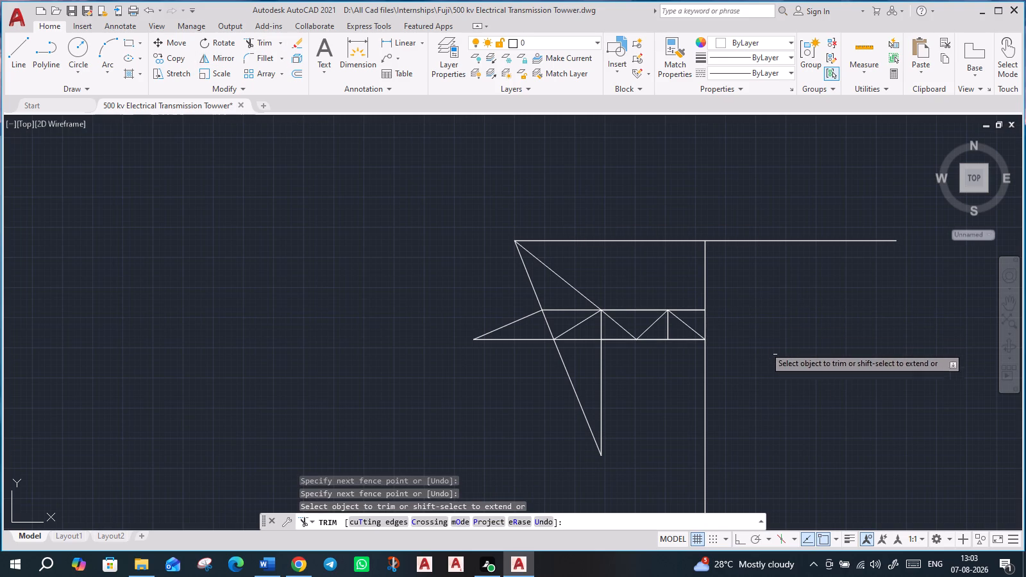
key(Escape)
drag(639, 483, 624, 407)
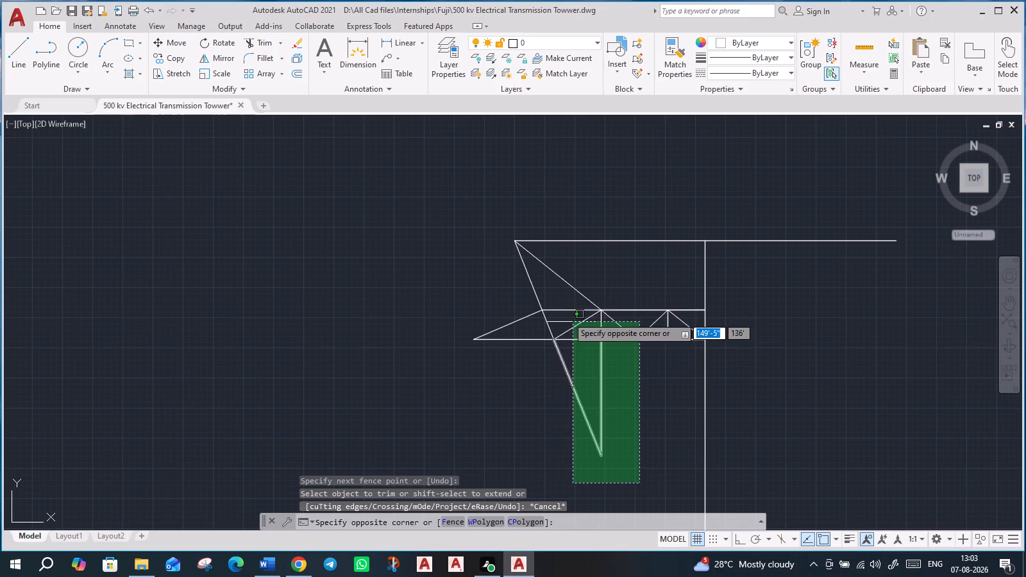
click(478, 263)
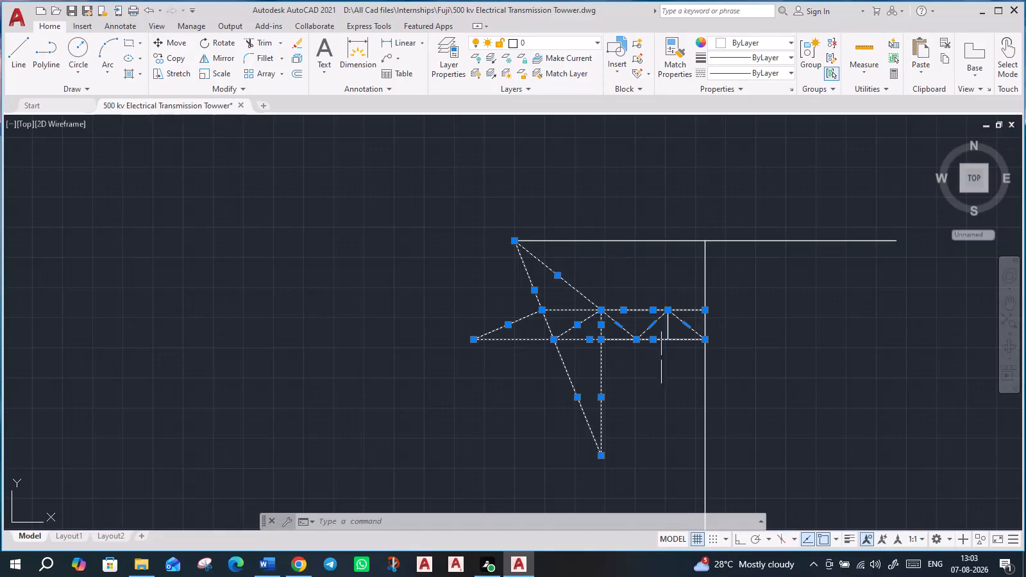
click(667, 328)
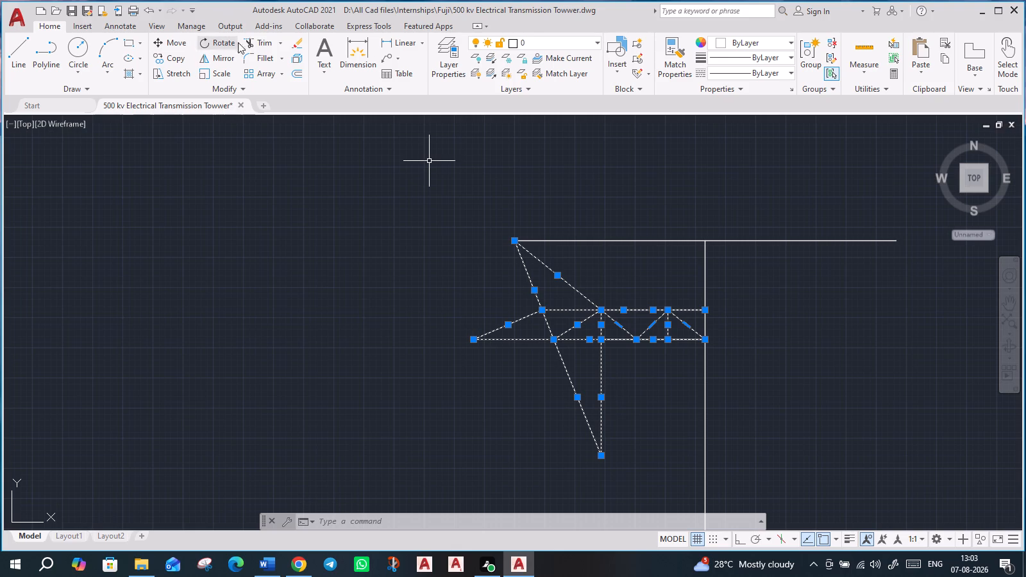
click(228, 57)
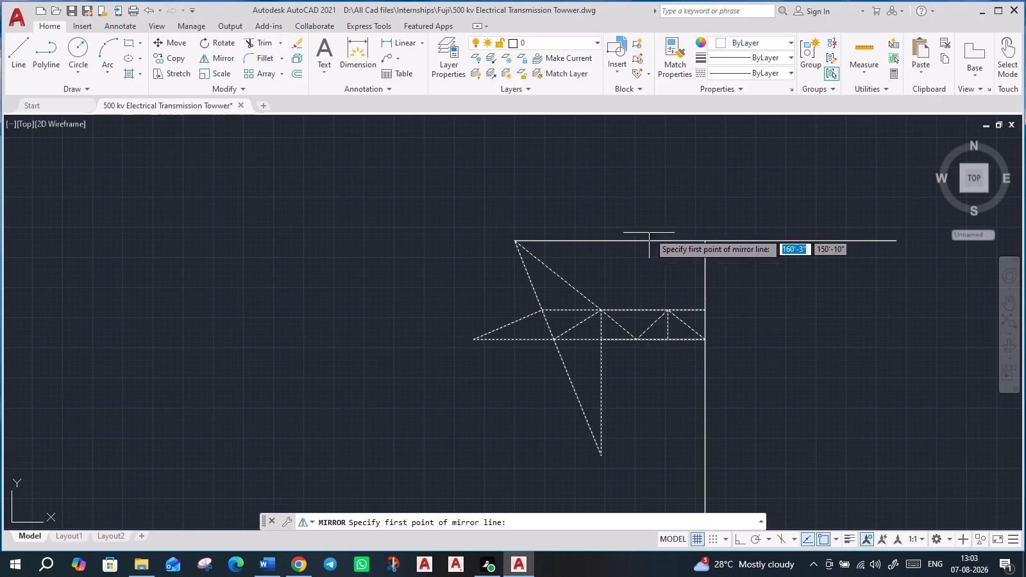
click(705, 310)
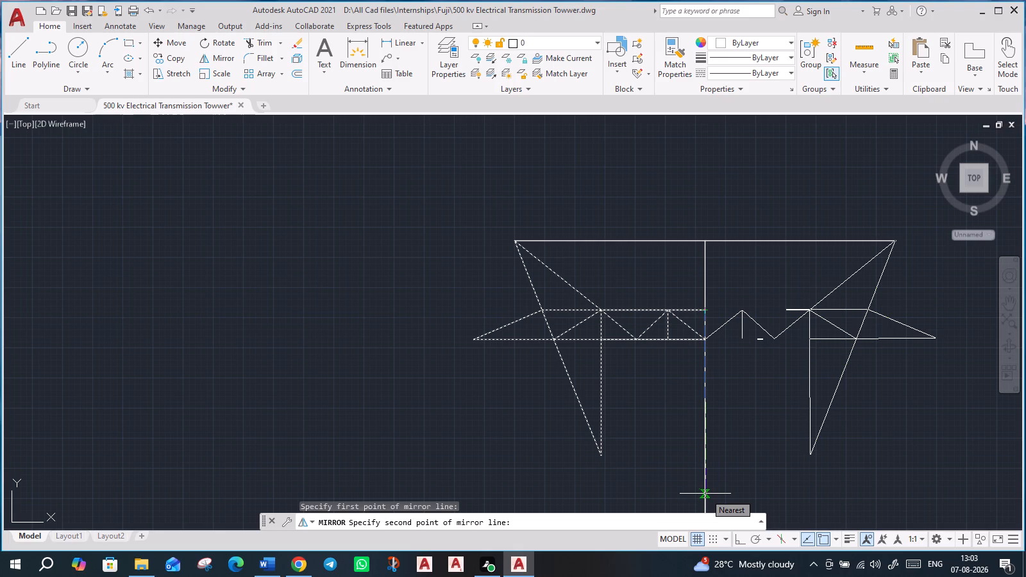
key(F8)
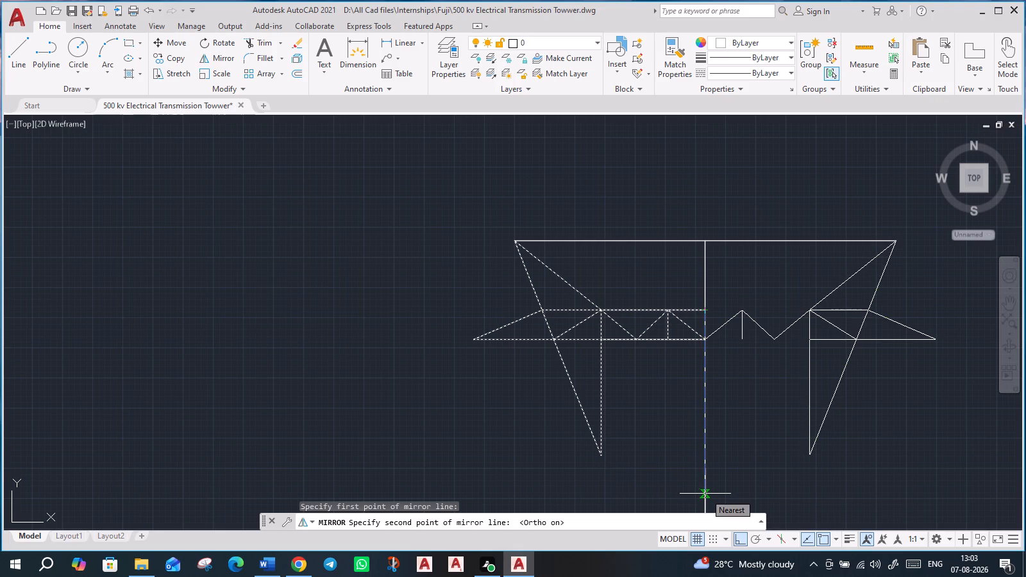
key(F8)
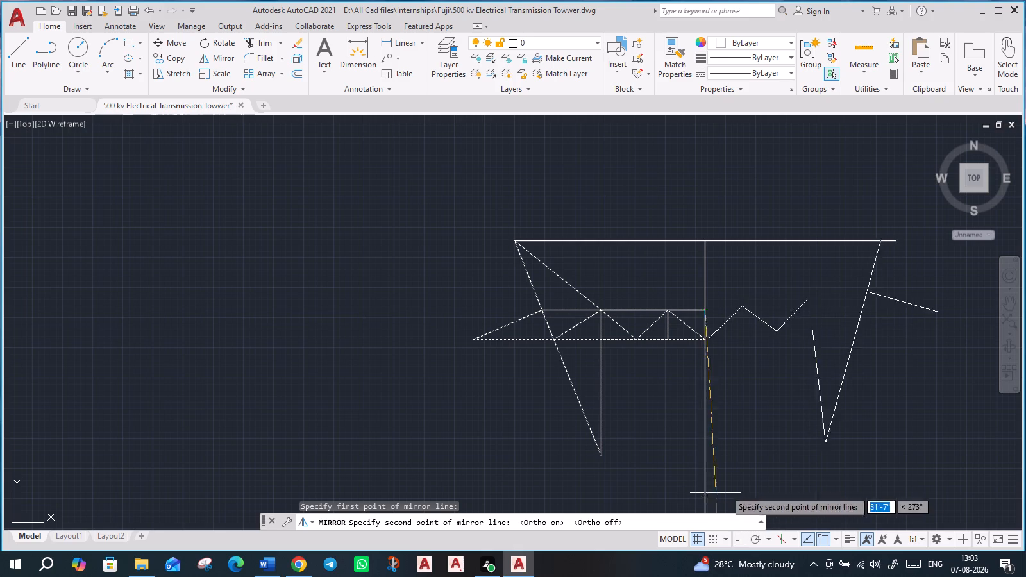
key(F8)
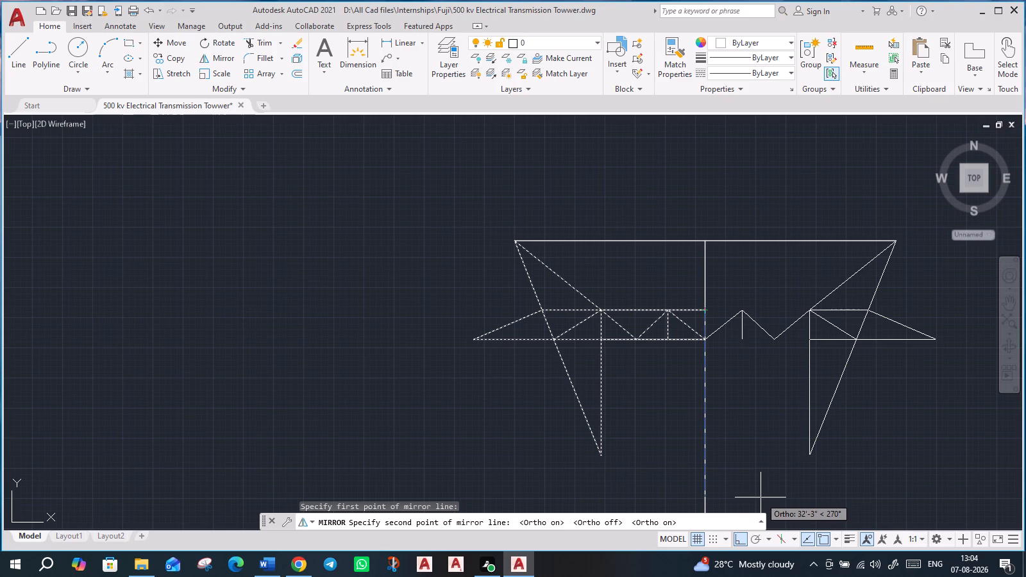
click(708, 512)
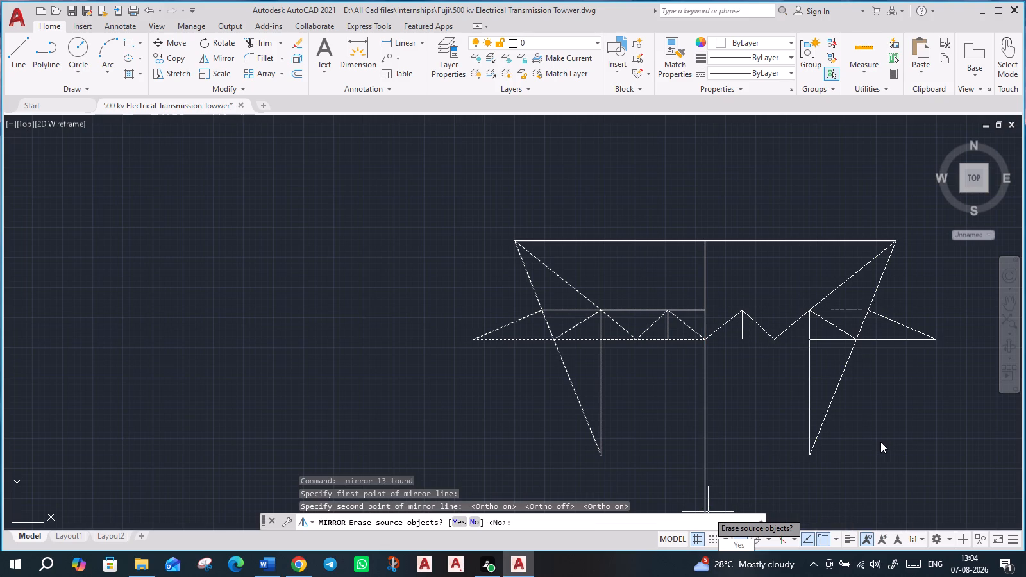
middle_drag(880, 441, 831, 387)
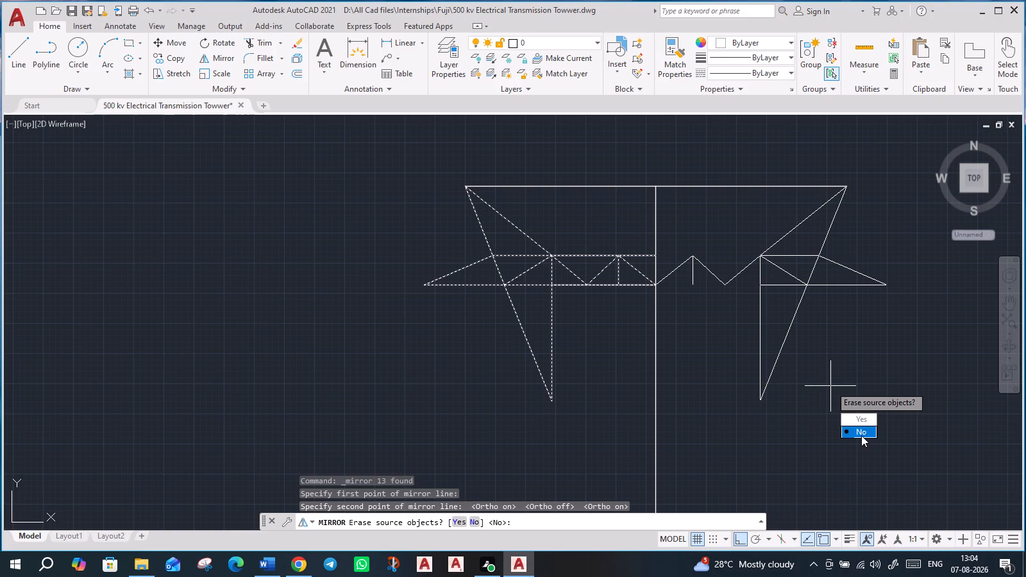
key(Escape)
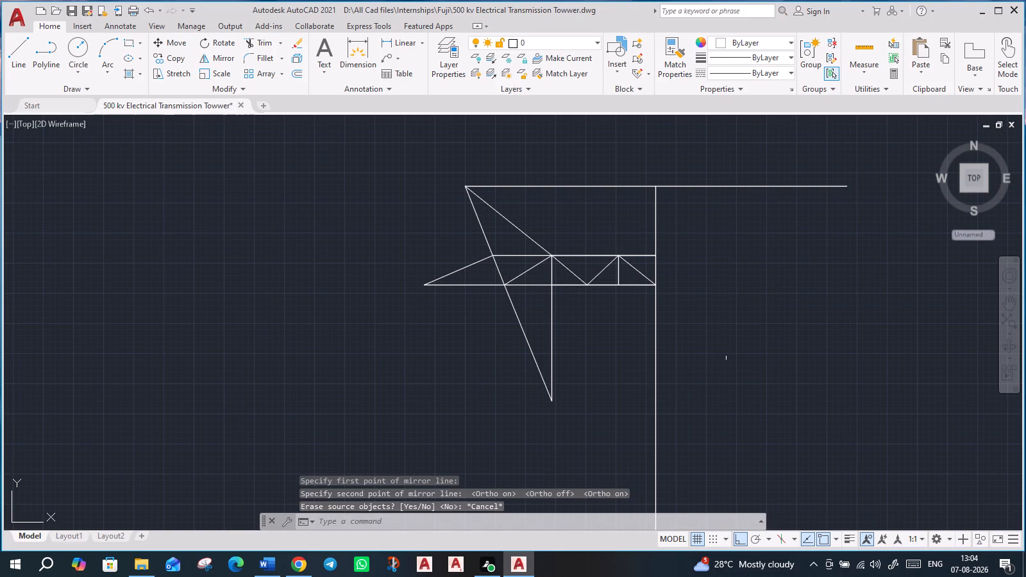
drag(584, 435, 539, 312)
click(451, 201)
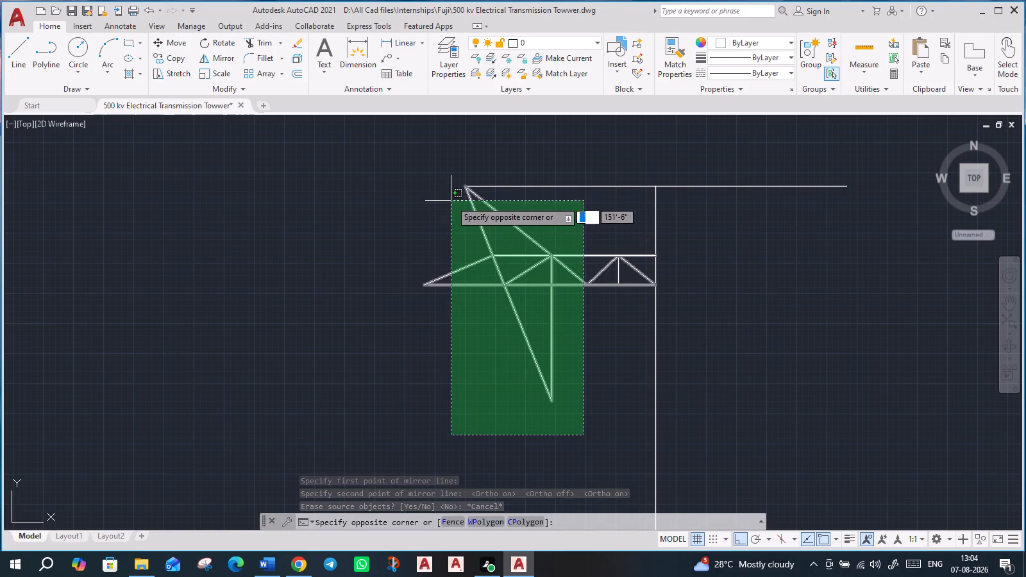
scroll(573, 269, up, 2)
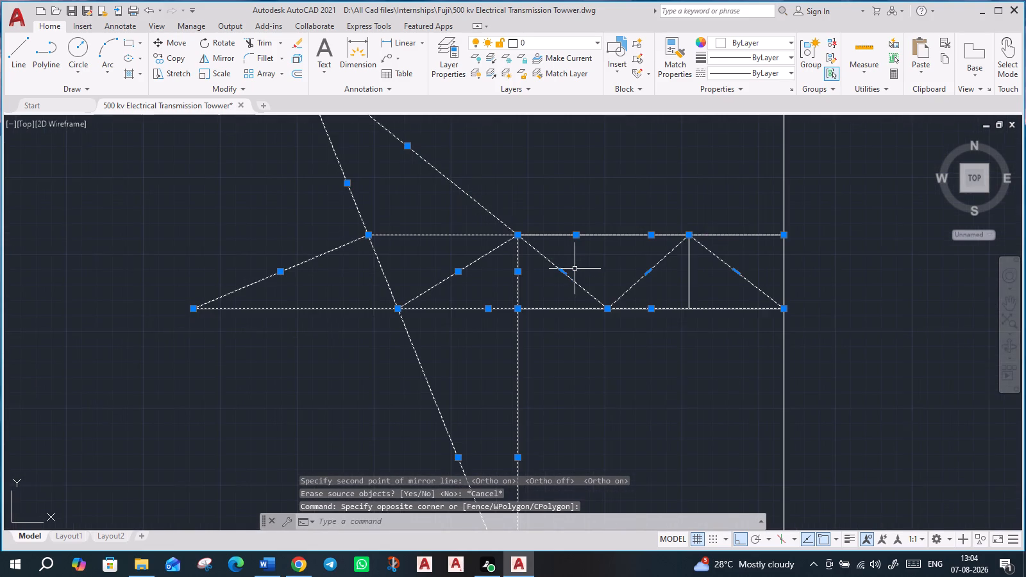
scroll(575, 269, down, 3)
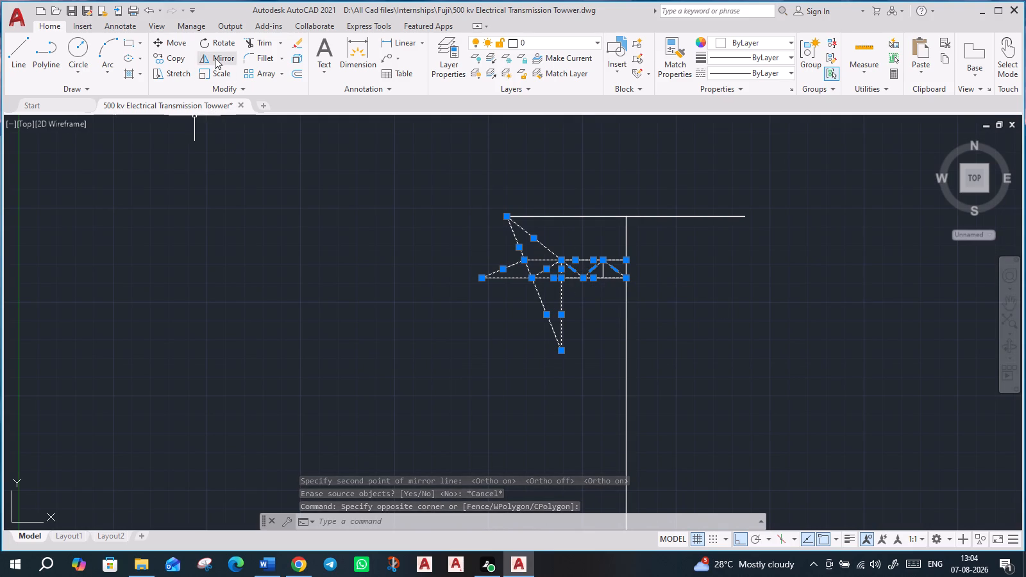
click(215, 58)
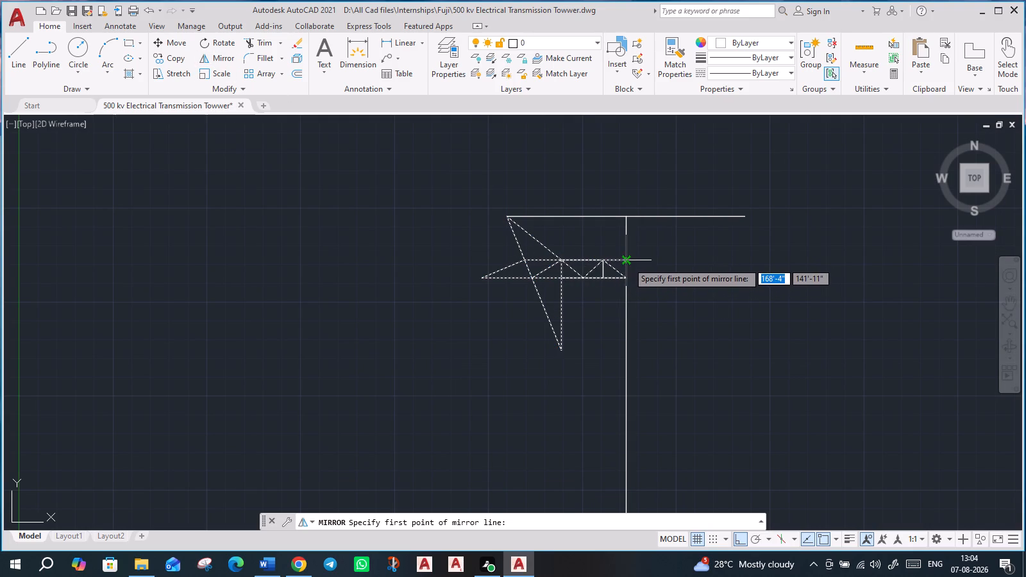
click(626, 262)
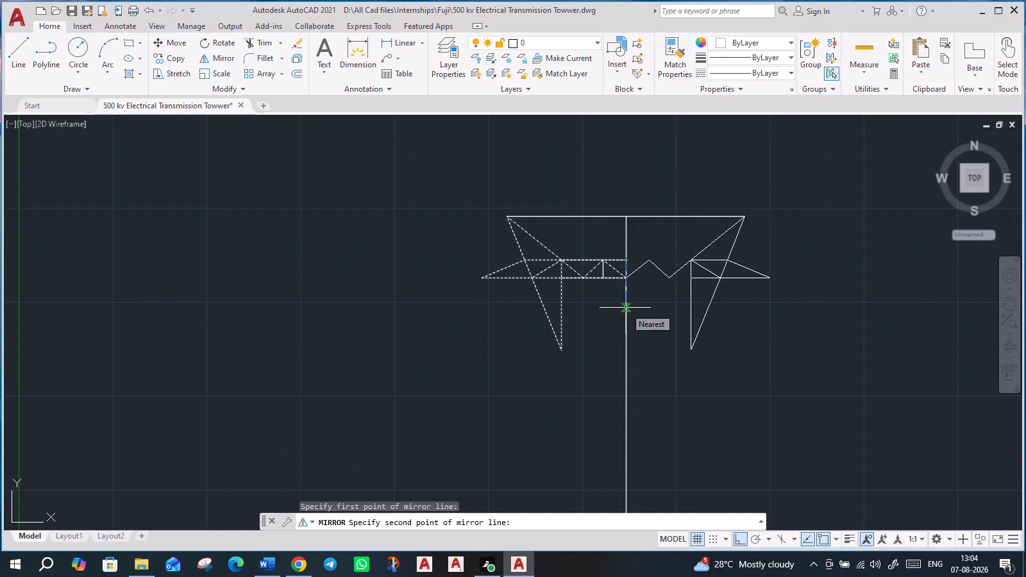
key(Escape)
Join the connected members of the left cross-arm, excluding the short vertical nearest the centre line.
drag(592, 374, 586, 363)
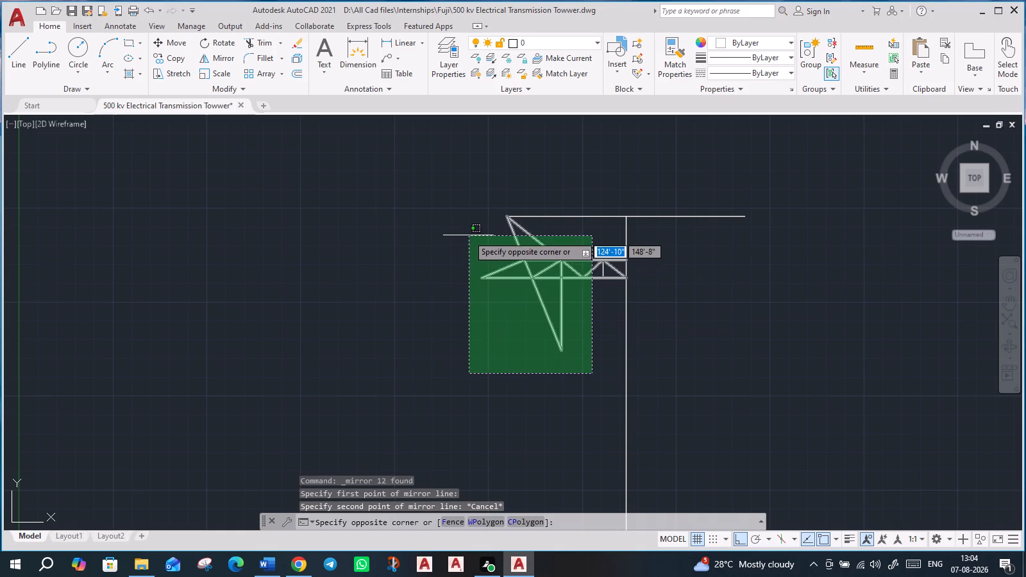
click(468, 235)
text(jo)
key(Return)
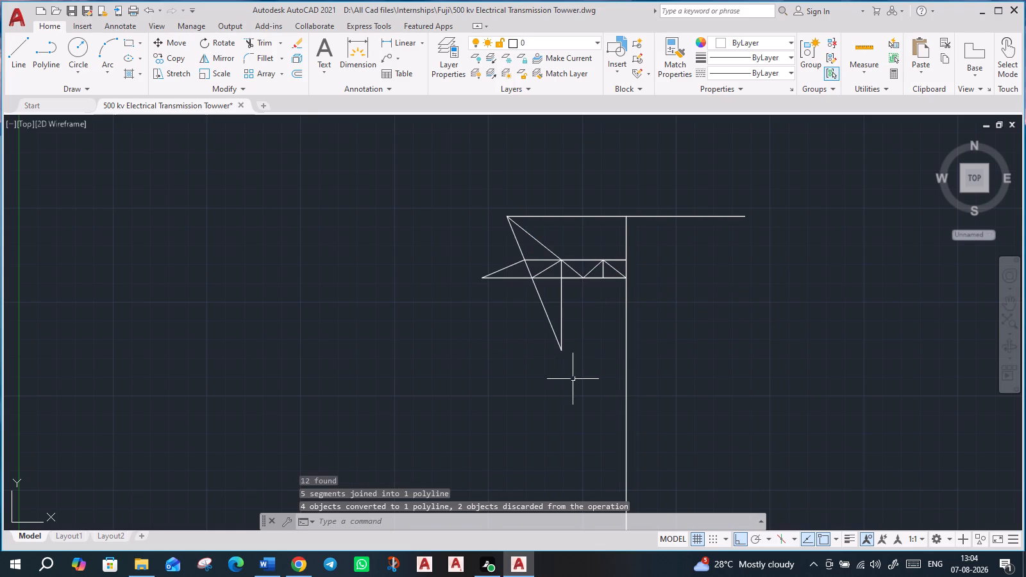
click(561, 344)
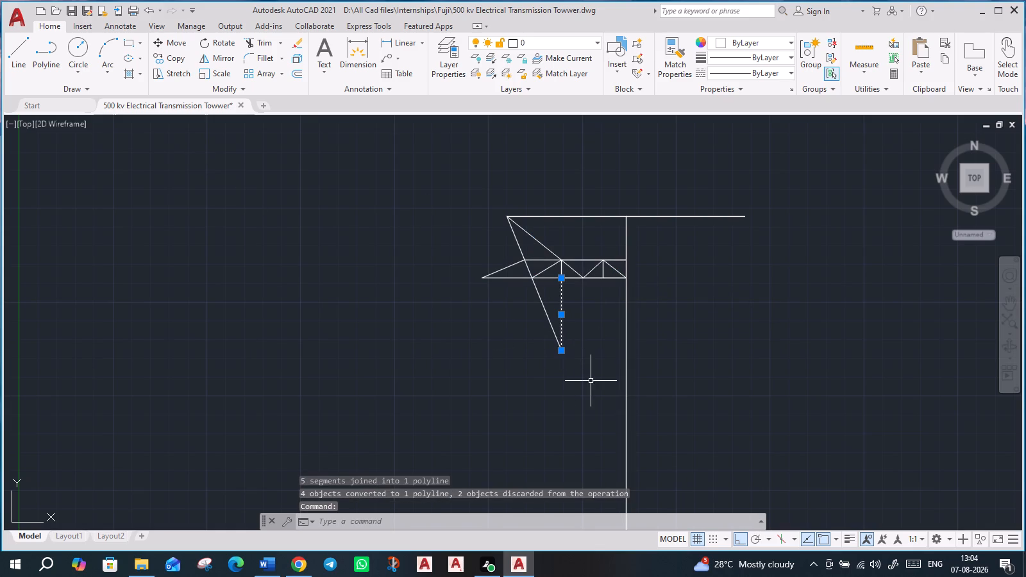
click(591, 381)
key(Escape)
key(Escape)
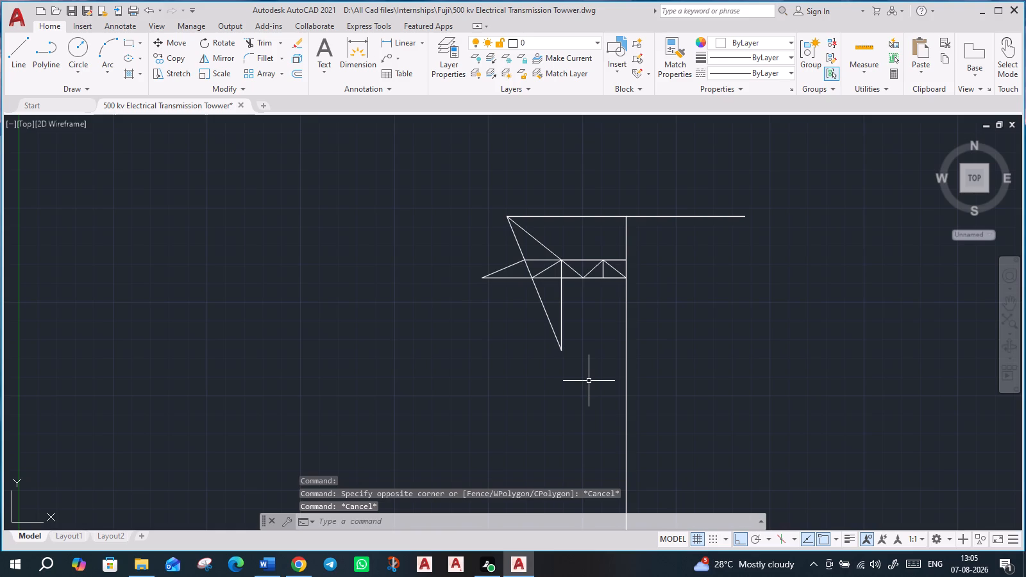
Join the remaining left cross-arm outlines and bracing, including the short vertical nearest the centre line in the selection.
click(589, 381)
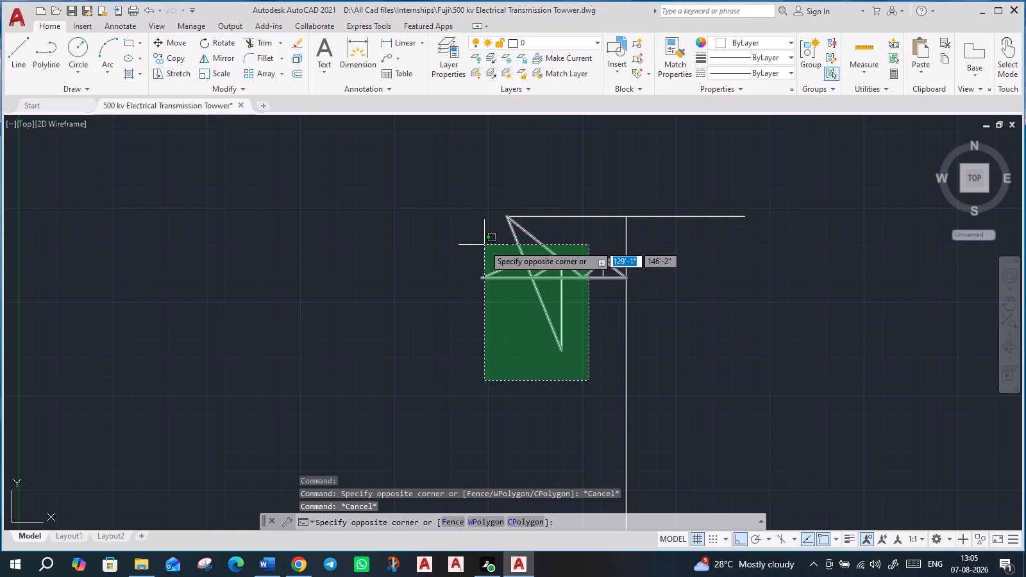
click(484, 245)
scroll(576, 269, up, 4)
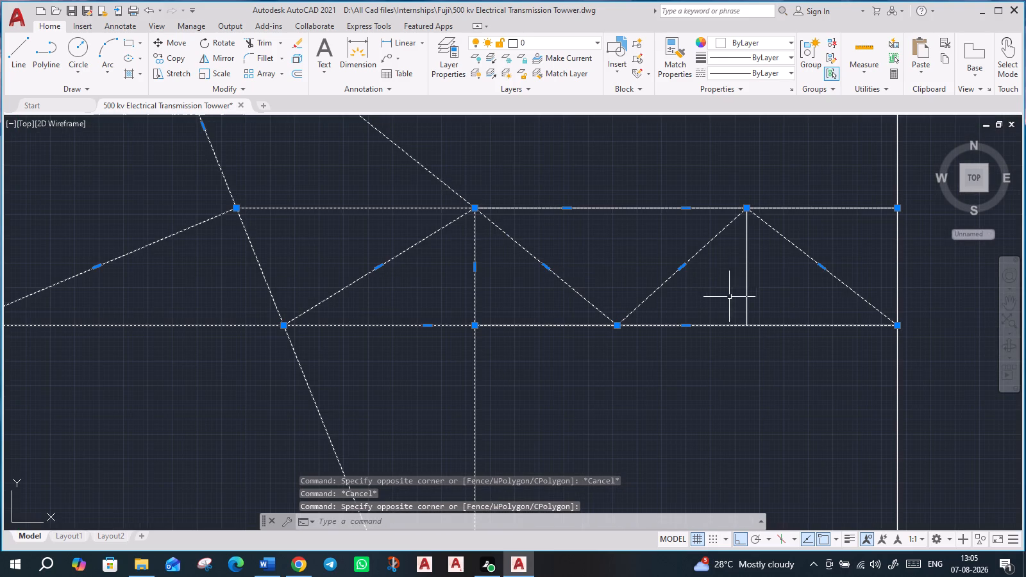
click(748, 287)
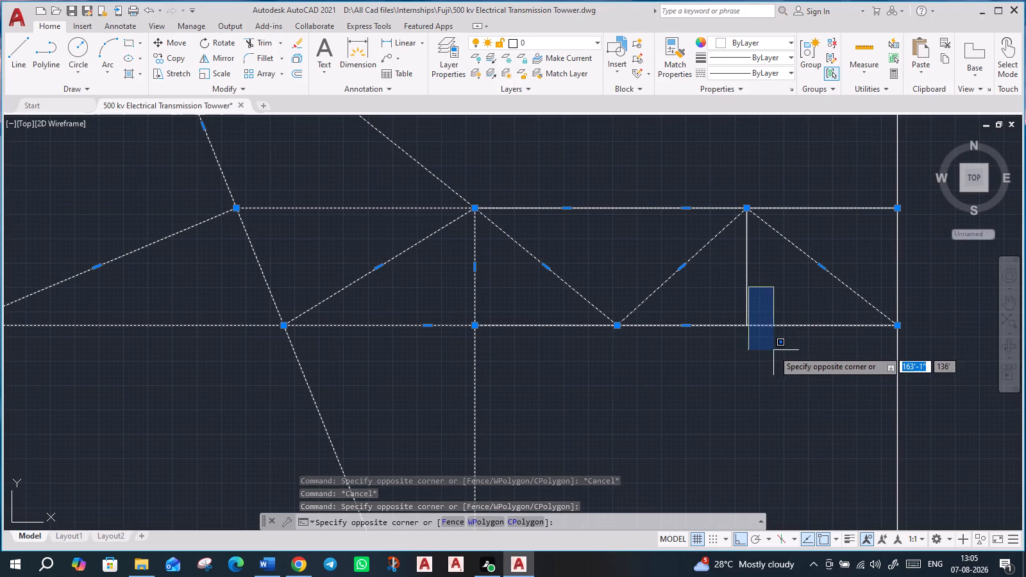
key(Escape)
click(745, 292)
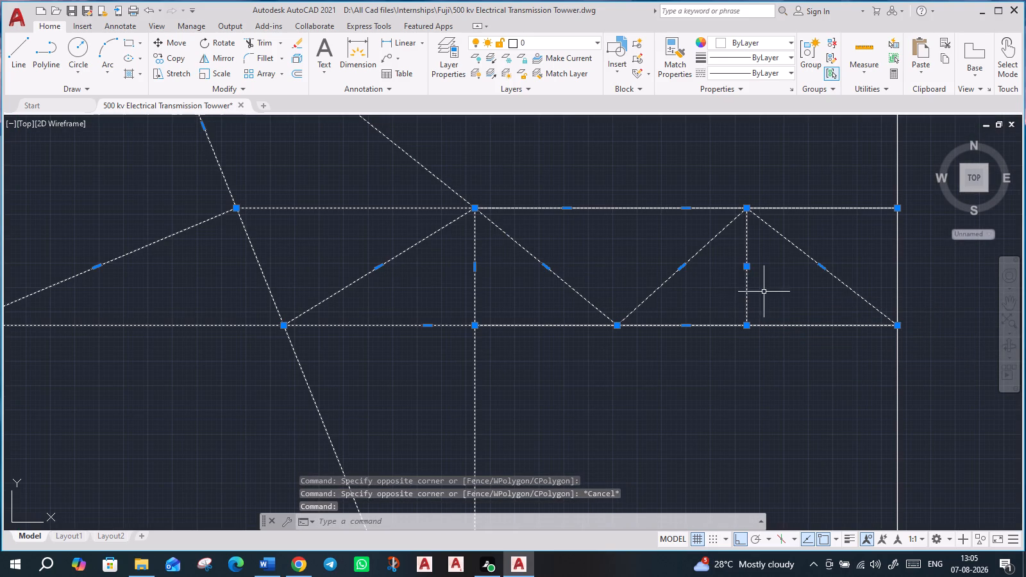
scroll(765, 292, down, 2)
scroll(773, 367, down, 3)
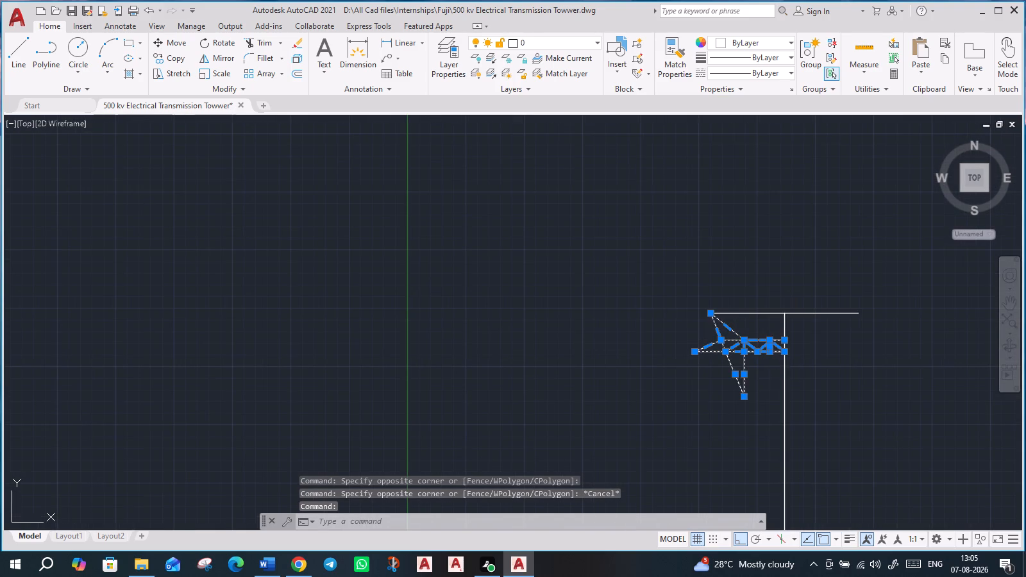
scroll(769, 385, up, 2)
text(joi)
key(Return)
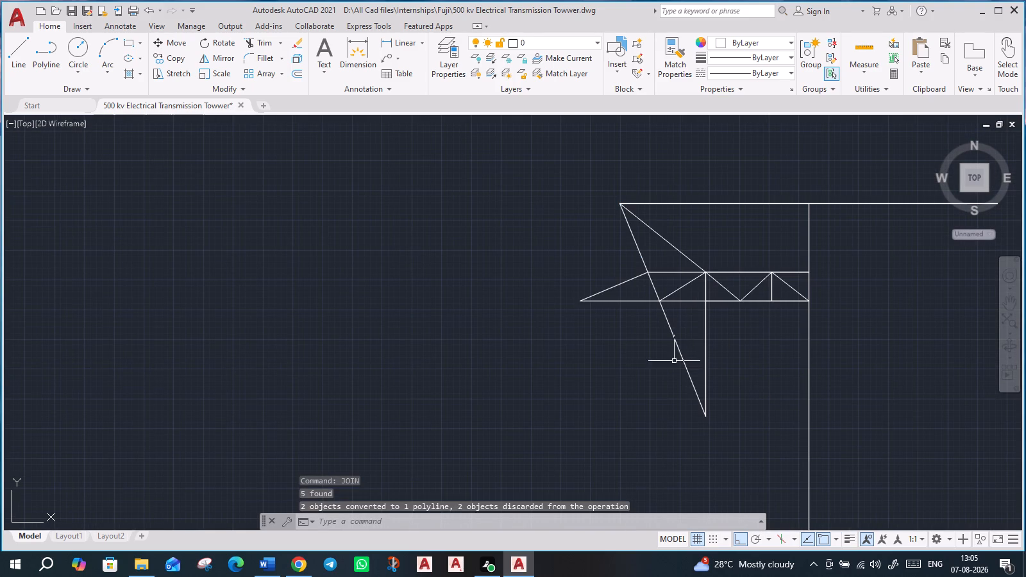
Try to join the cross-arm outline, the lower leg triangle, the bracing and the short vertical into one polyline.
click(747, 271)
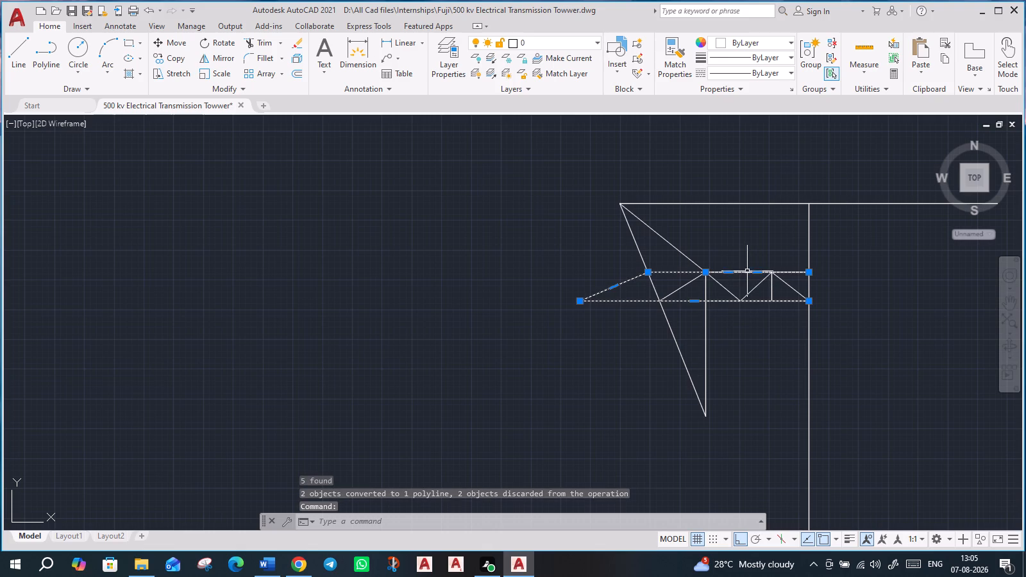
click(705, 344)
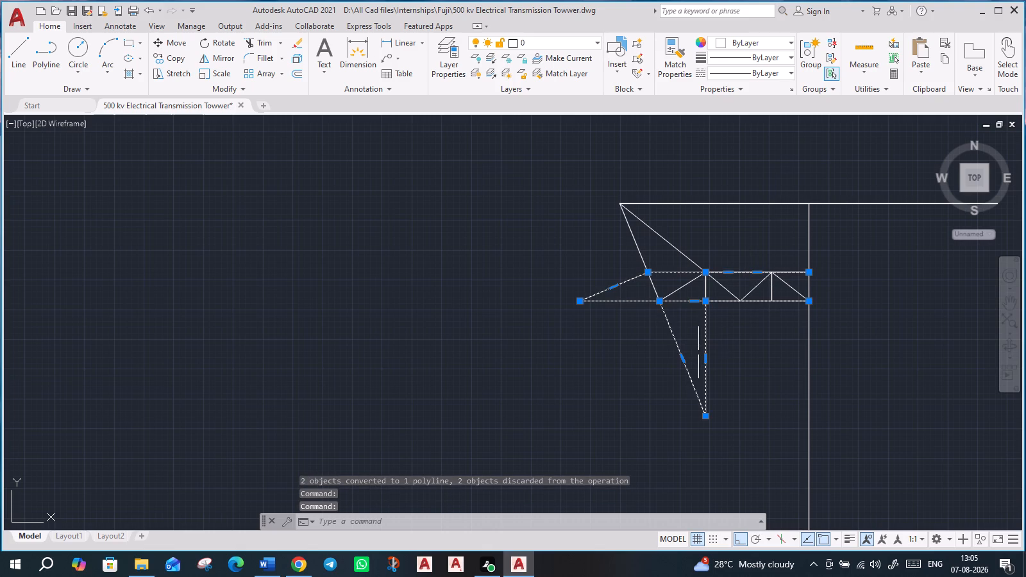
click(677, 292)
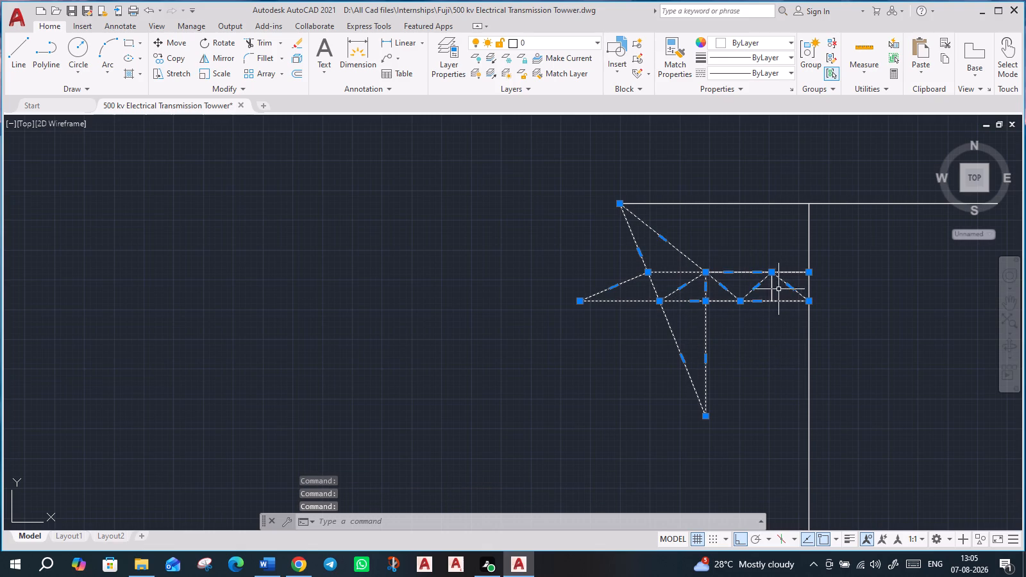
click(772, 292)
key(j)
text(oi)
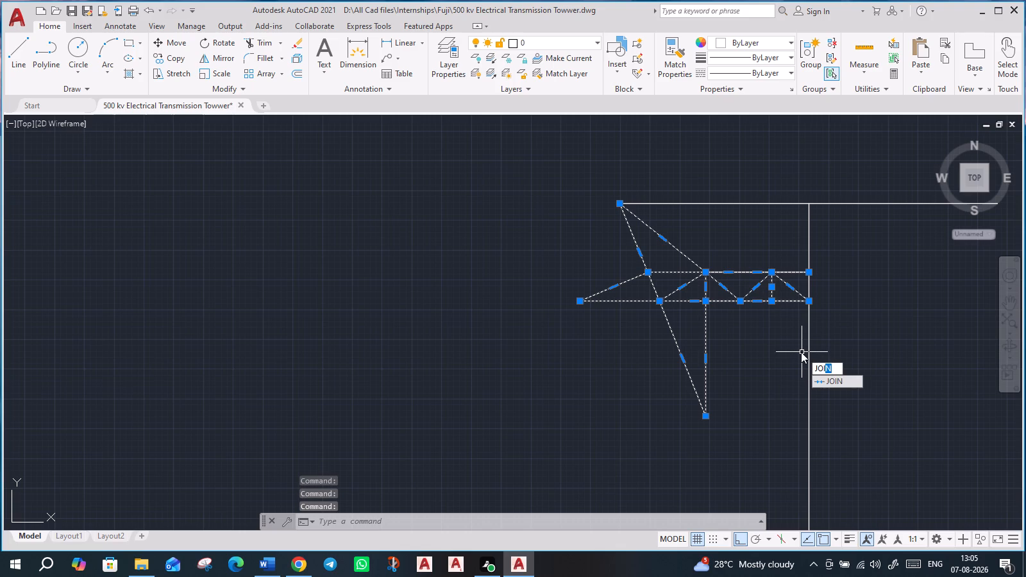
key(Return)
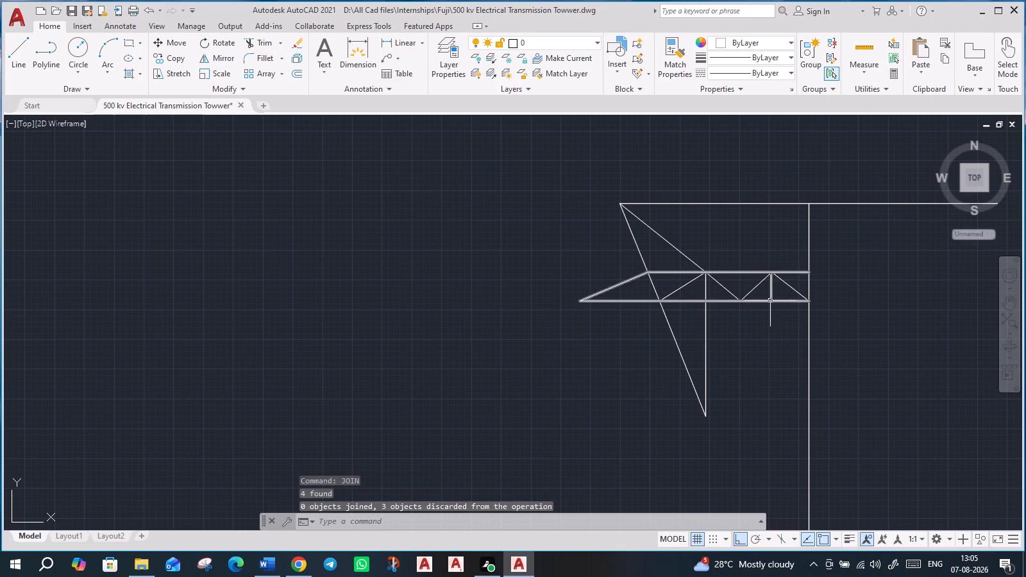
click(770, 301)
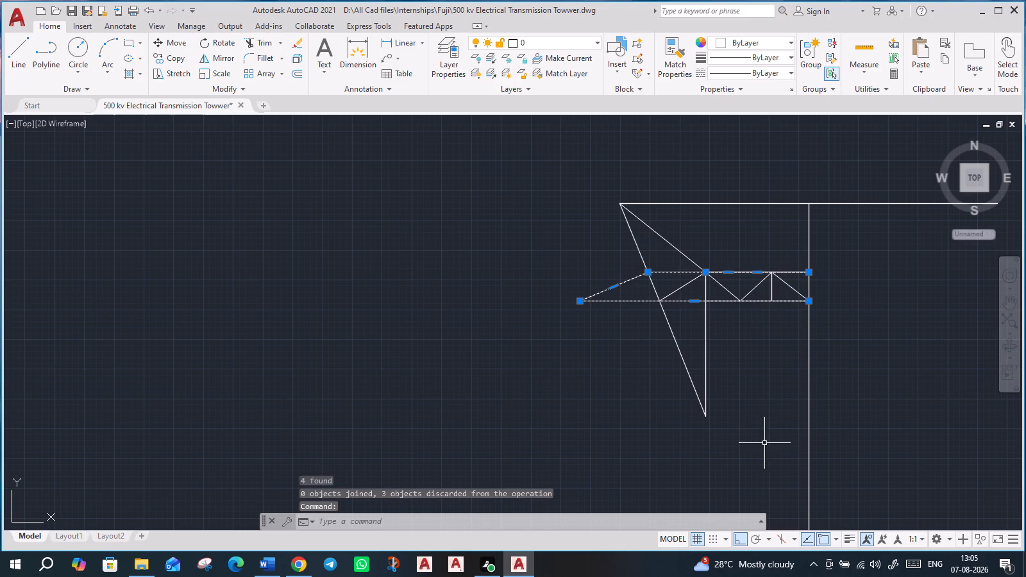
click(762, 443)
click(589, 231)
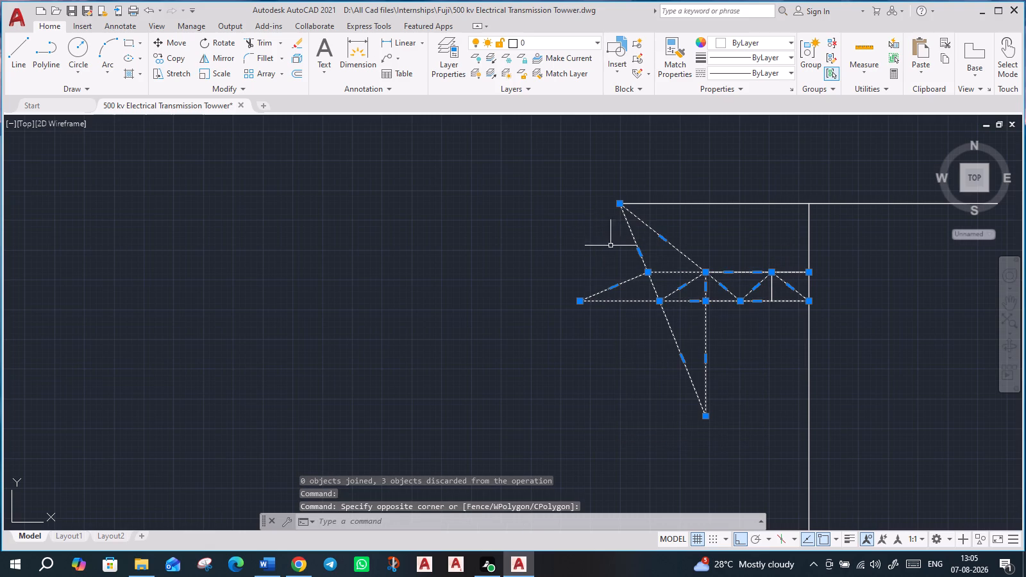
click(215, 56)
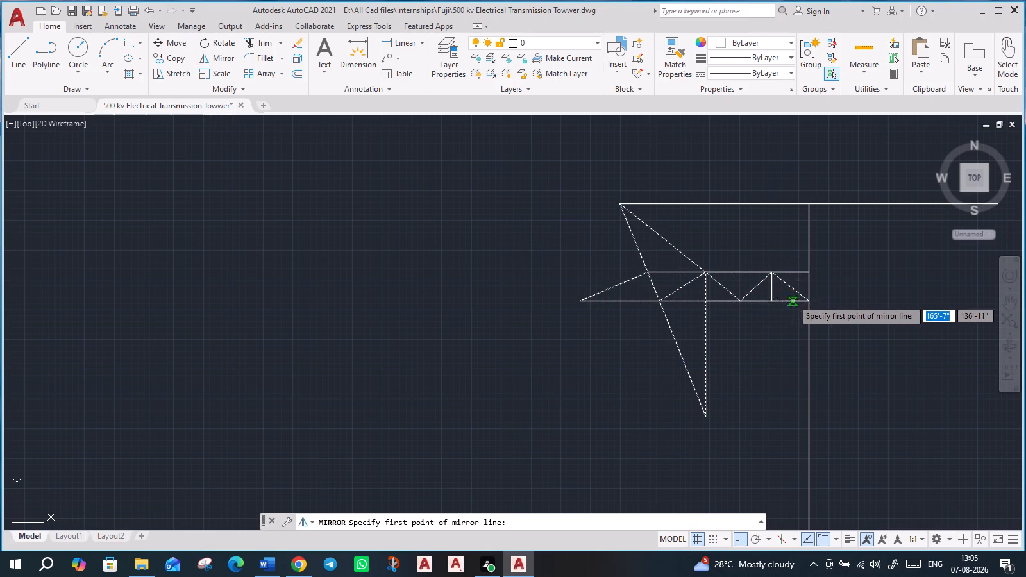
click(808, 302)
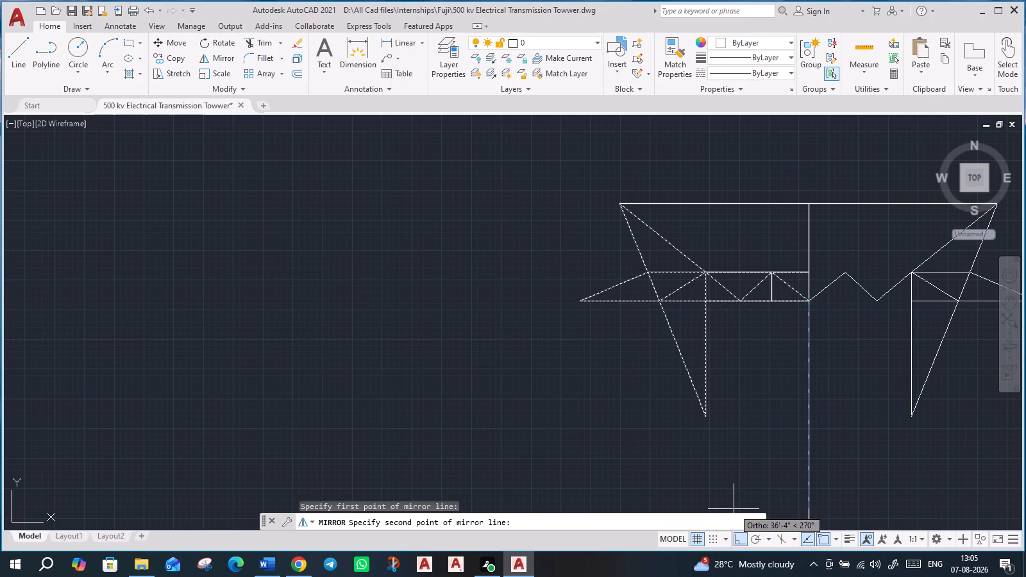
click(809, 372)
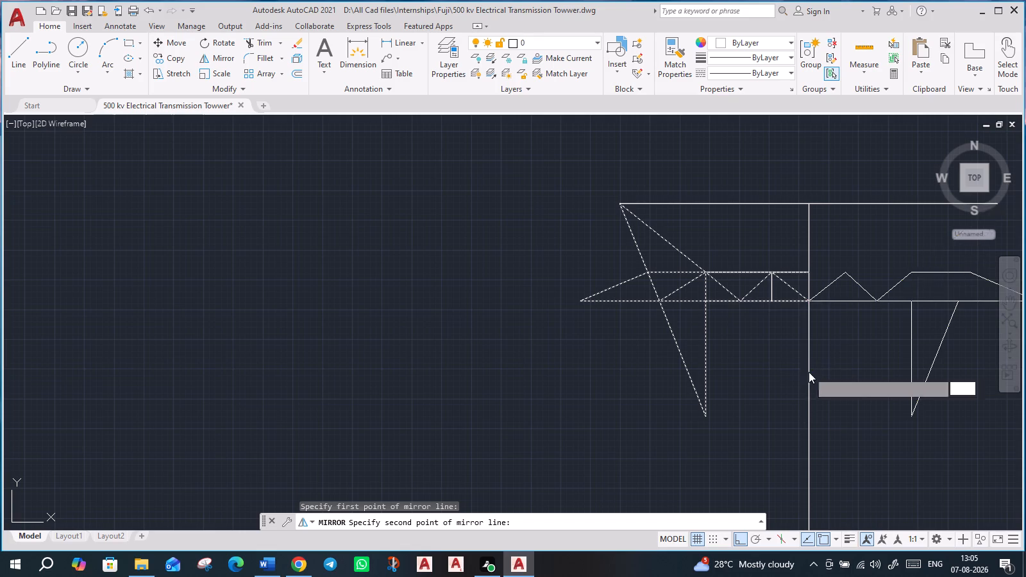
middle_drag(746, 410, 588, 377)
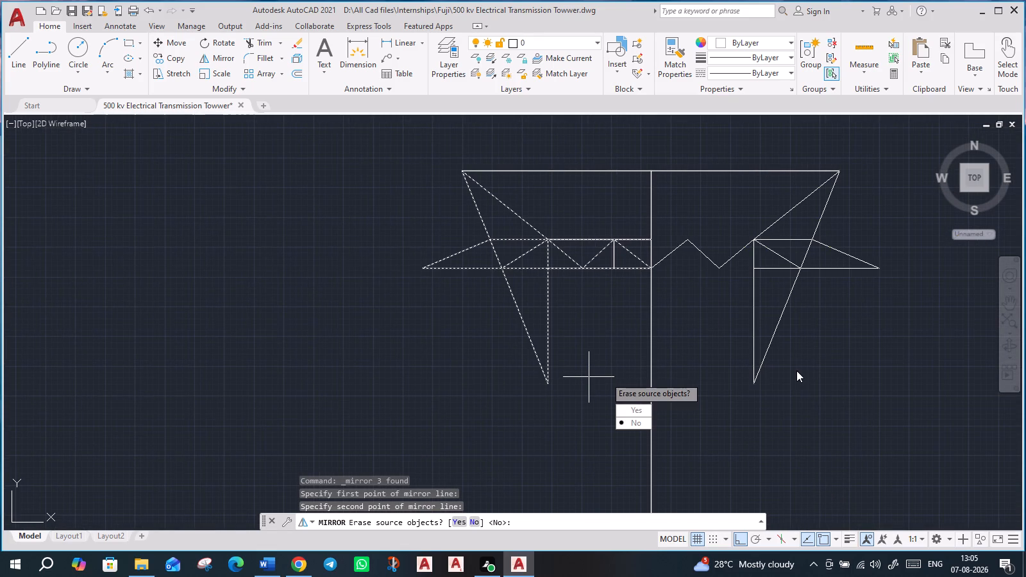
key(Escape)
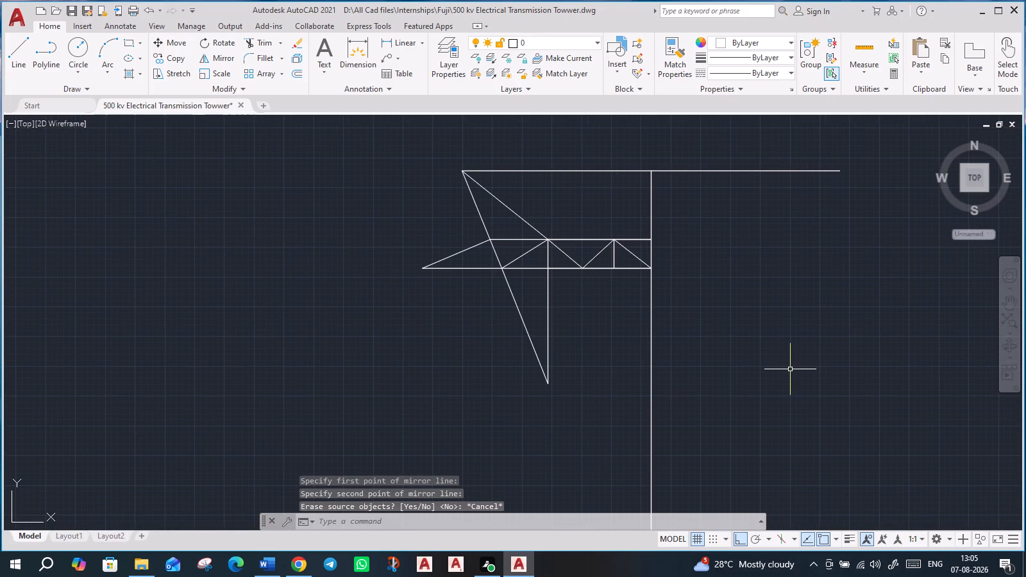
Mirror the left cross-arm outline, bracing, leg triangle and short vertical about the vertical centre line, keeping the source objects.
drag(590, 394, 578, 375)
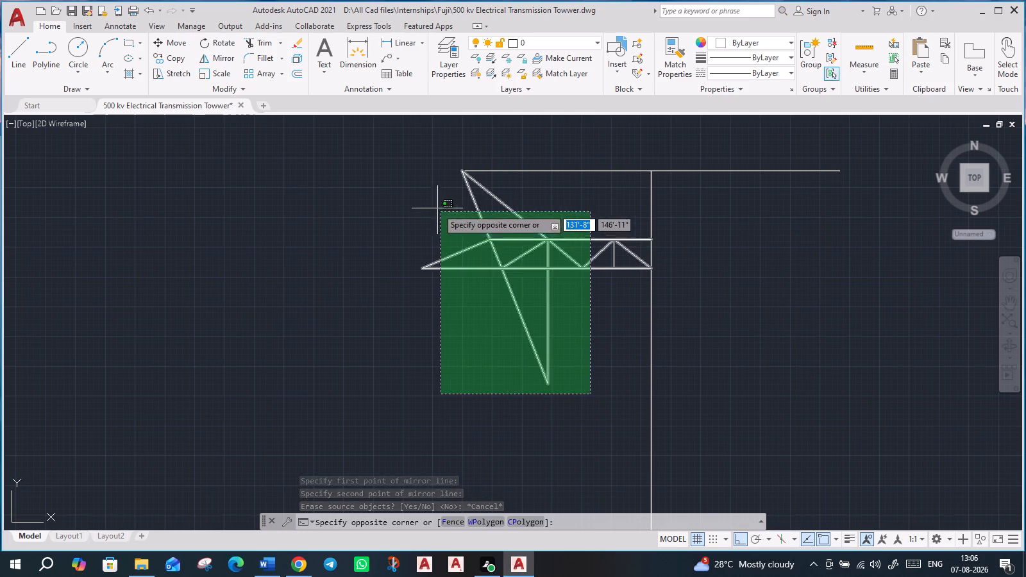
click(436, 208)
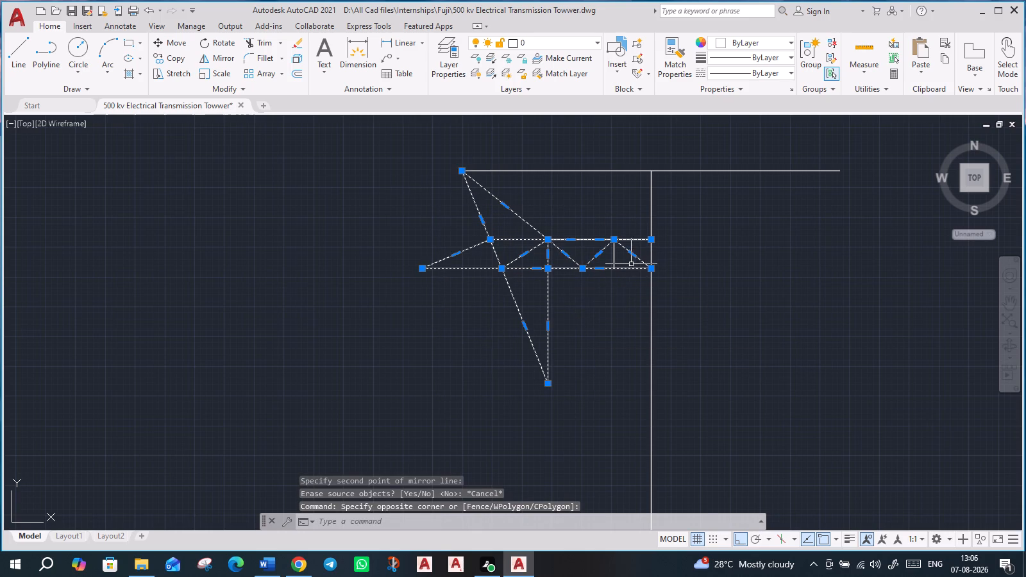
scroll(626, 261, up, 2)
click(594, 259)
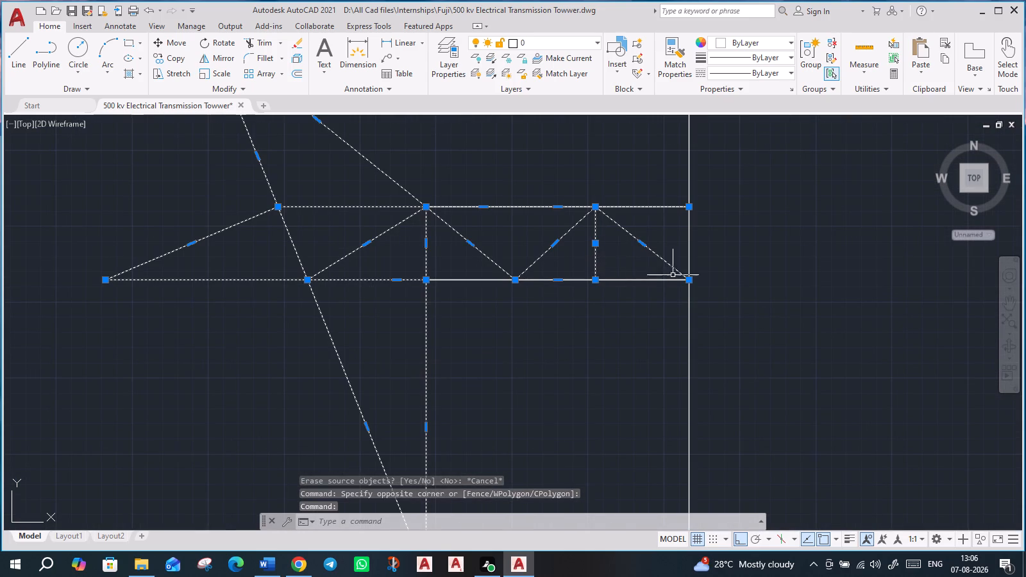
click(634, 280)
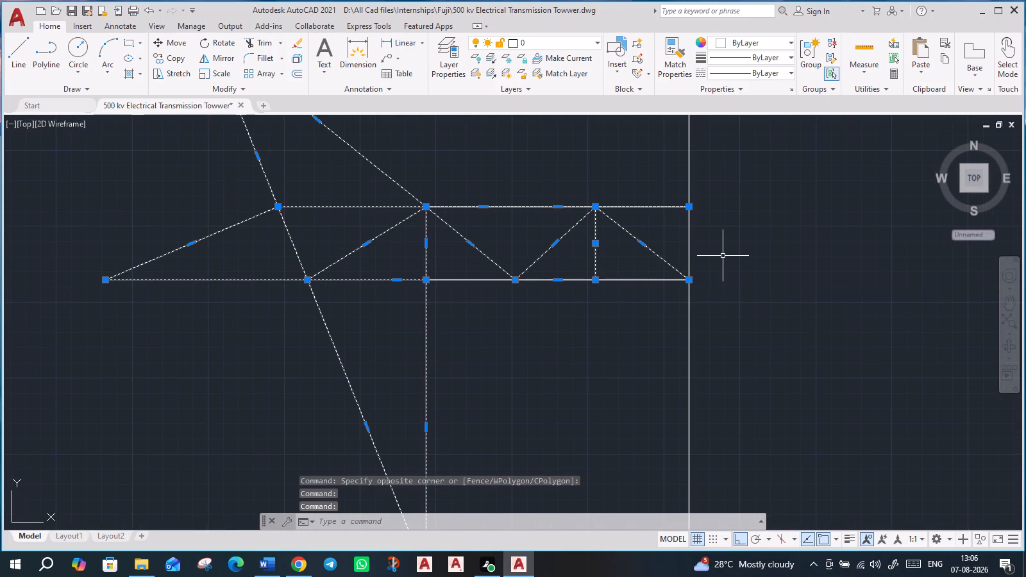
click(460, 279)
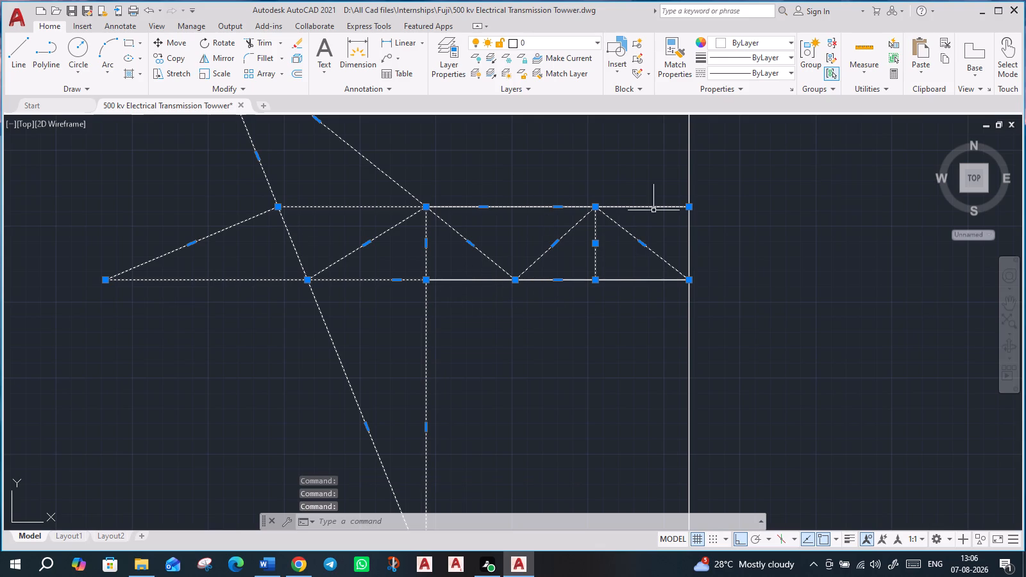
scroll(620, 304, down, 2)
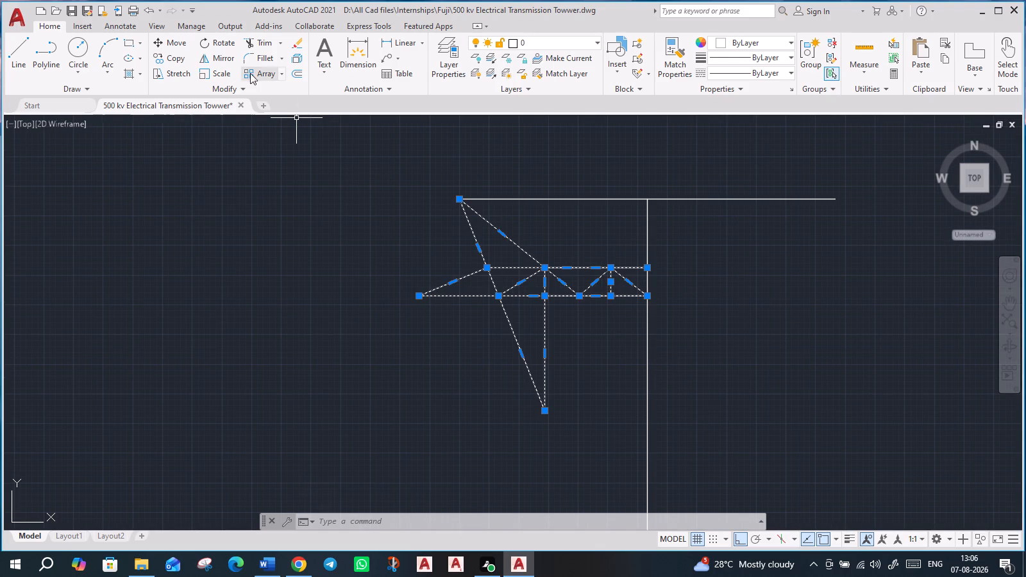
click(219, 56)
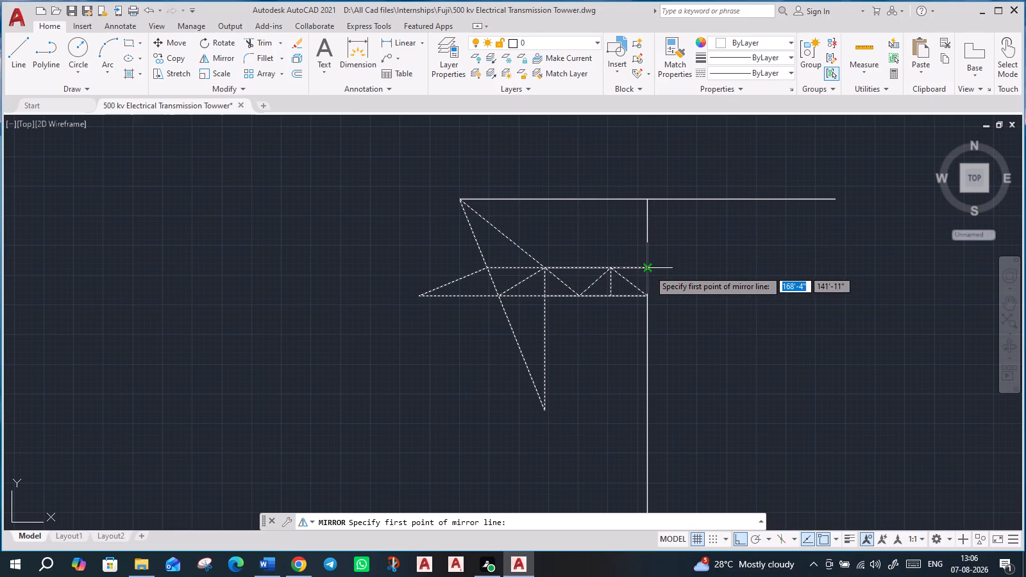
click(648, 270)
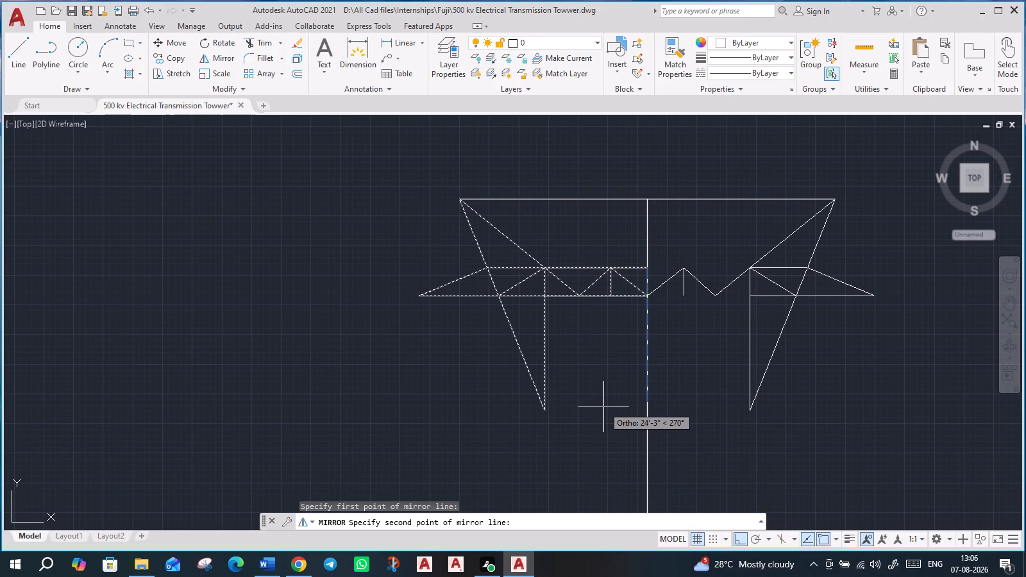
click(606, 412)
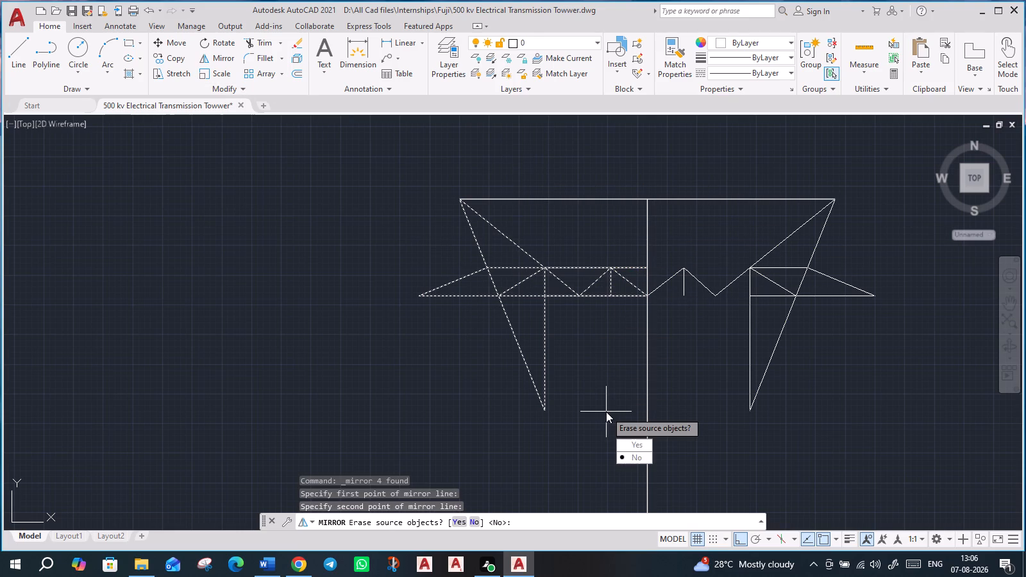
key(Return)
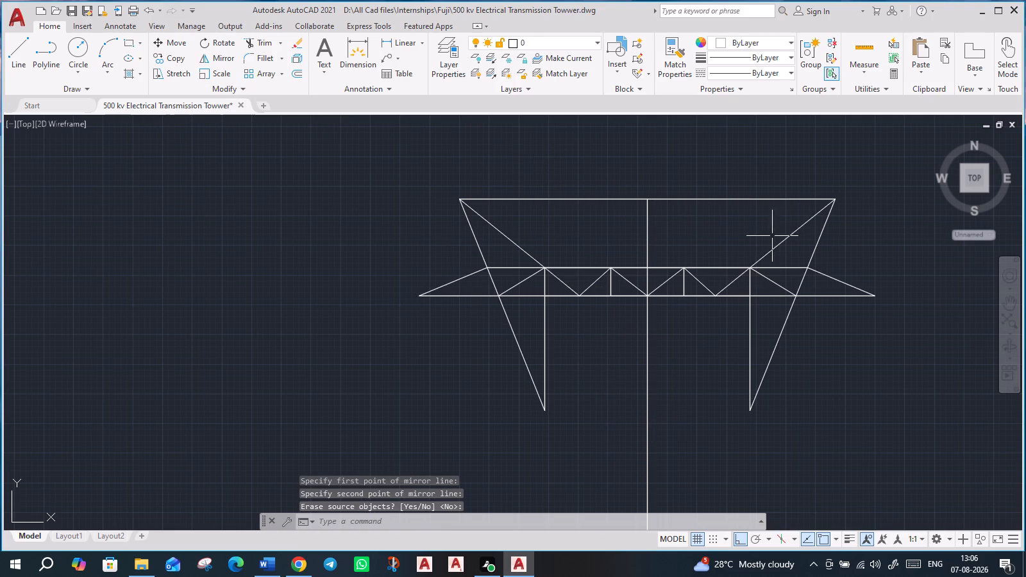
Examine the mirrored tower head, including both leg triangles and the centre line below them.
scroll(719, 253, up, 2)
scroll(728, 263, down, 2)
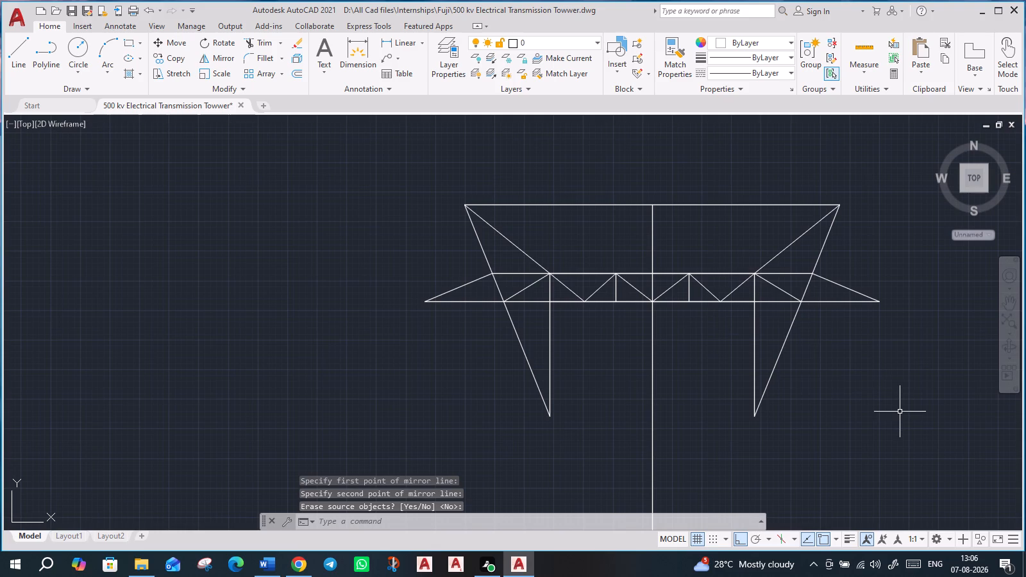
scroll(900, 412, down, 2)
scroll(902, 422, up, 2)
middle_drag(900, 421, 895, 420)
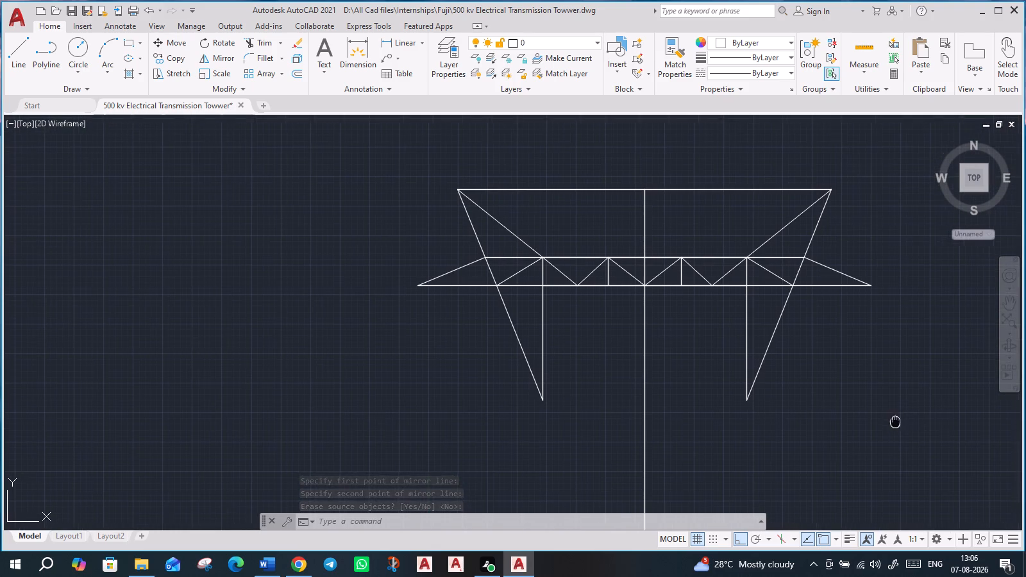
middle_drag(895, 420, 848, 403)
scroll(848, 403, down, 2)
middle_drag(832, 386, 789, 346)
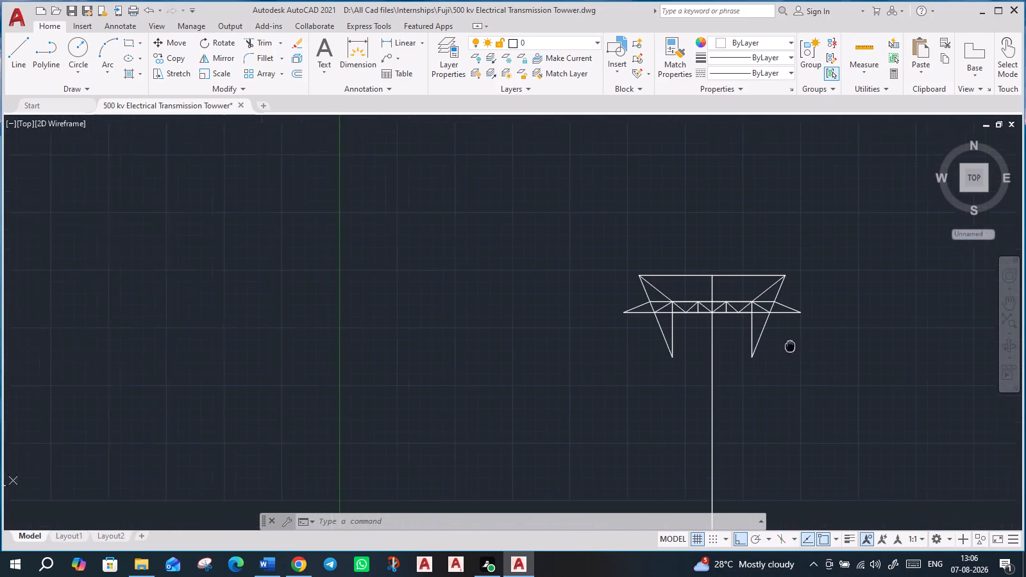
middle_drag(789, 346, 777, 338)
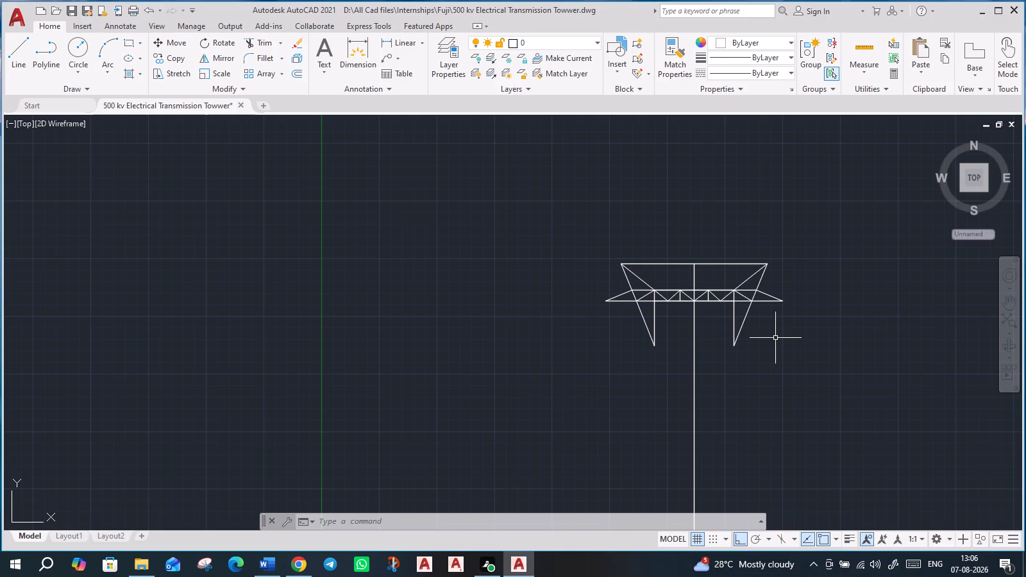
scroll(764, 399, up, 3)
middle_drag(672, 292, 672, 438)
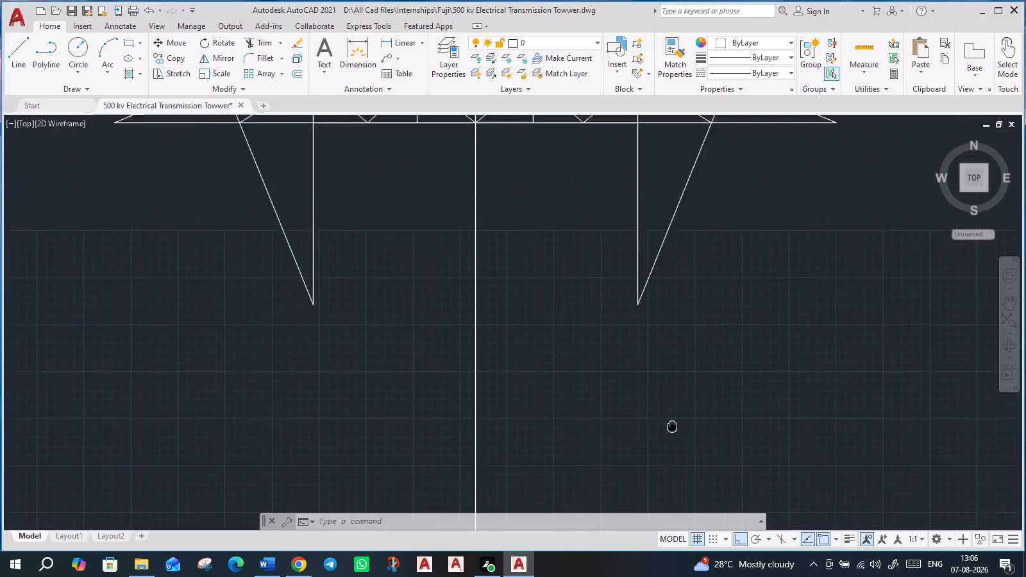
middle_drag(672, 438, 672, 545)
scroll(629, 400, down, 1)
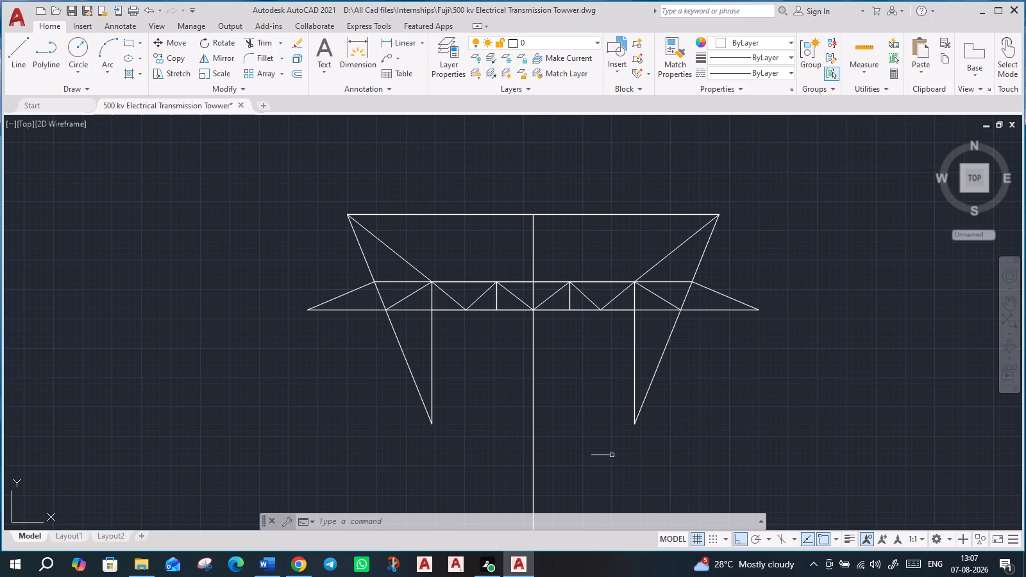
Trim away both halves of the top horizontal line between the two upper peaks of the tower.
click(13, 53)
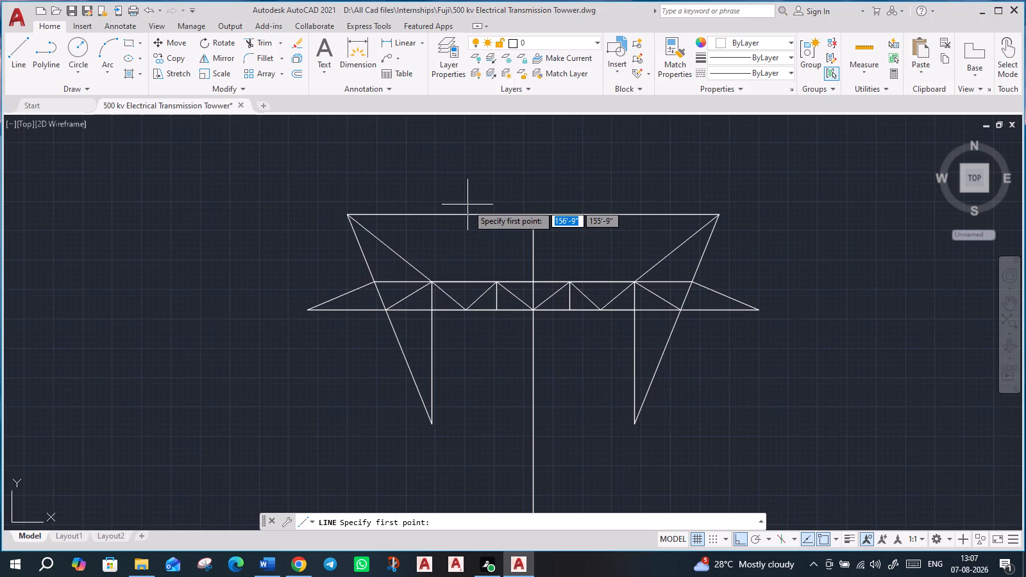
key(Escape)
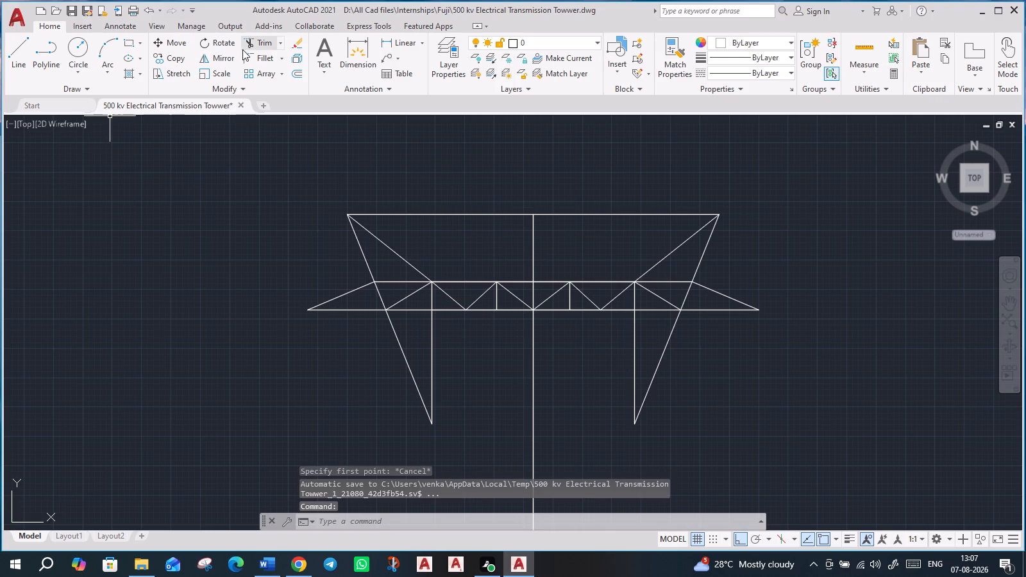
click(258, 46)
click(438, 214)
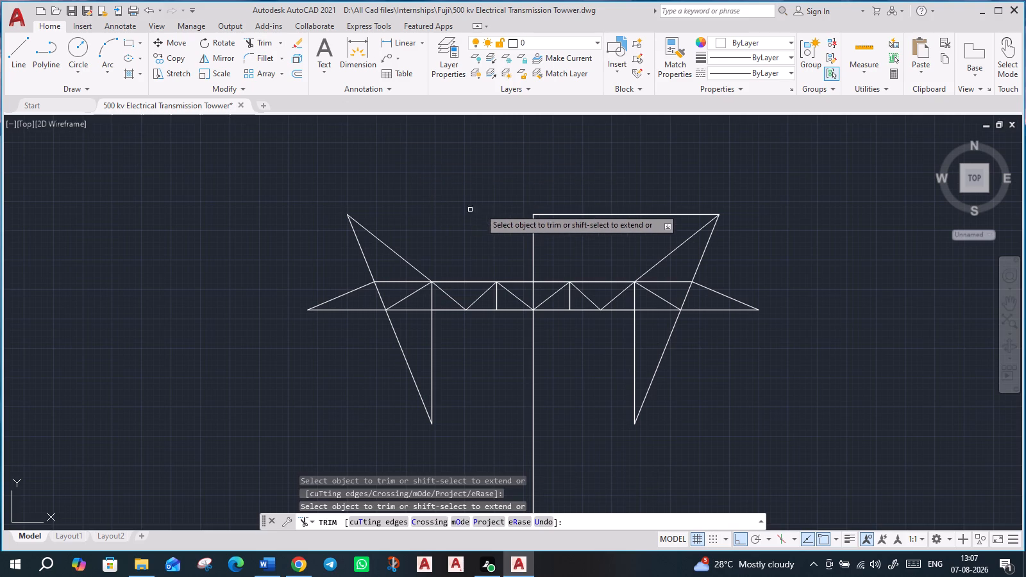
click(565, 214)
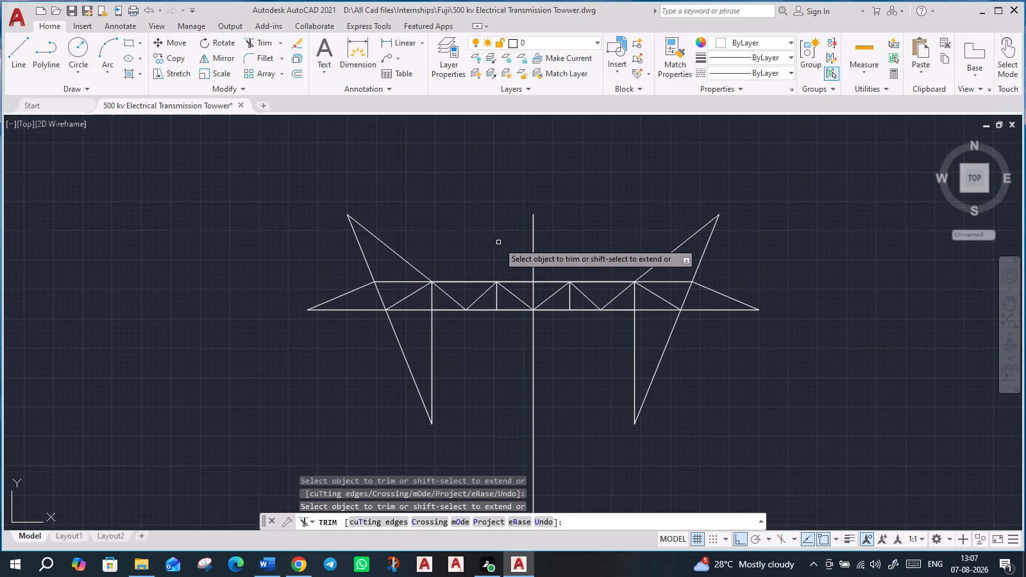
key(Escape)
Draw two horizontal lines below the cross-arm, each from the left leg's slanted edge to beyond the right leg.
key(l)
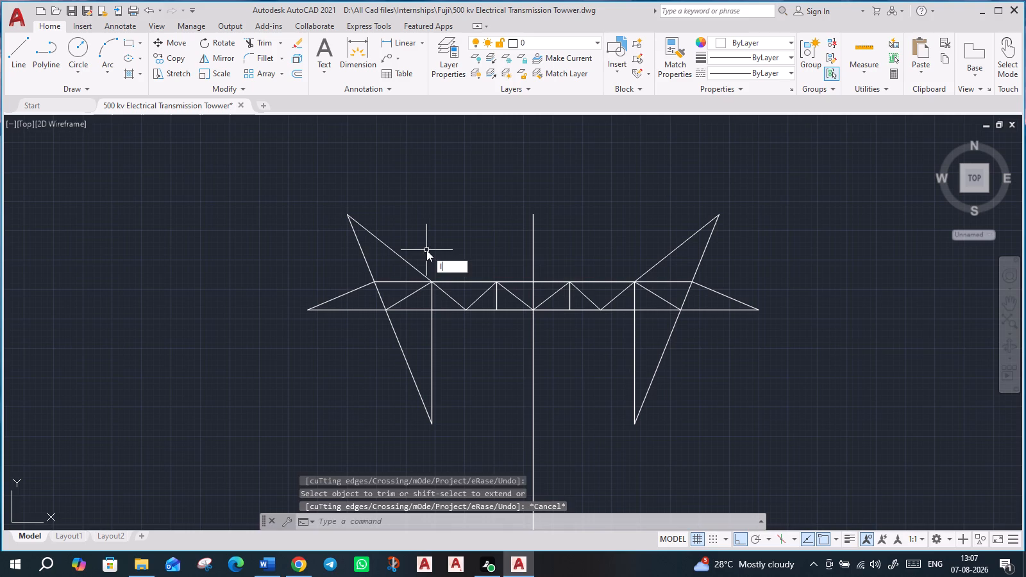
key(Return)
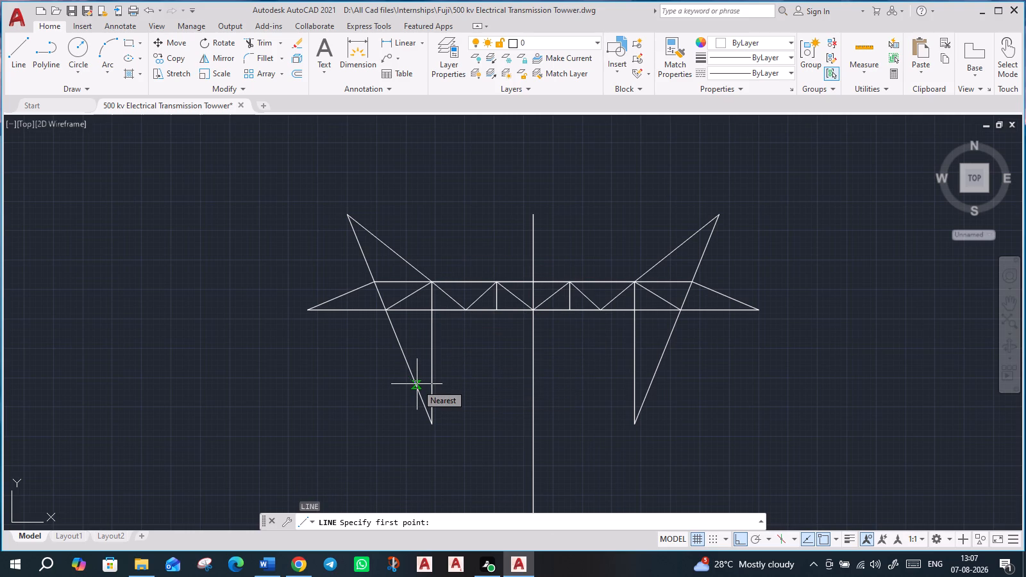
click(417, 384)
click(752, 390)
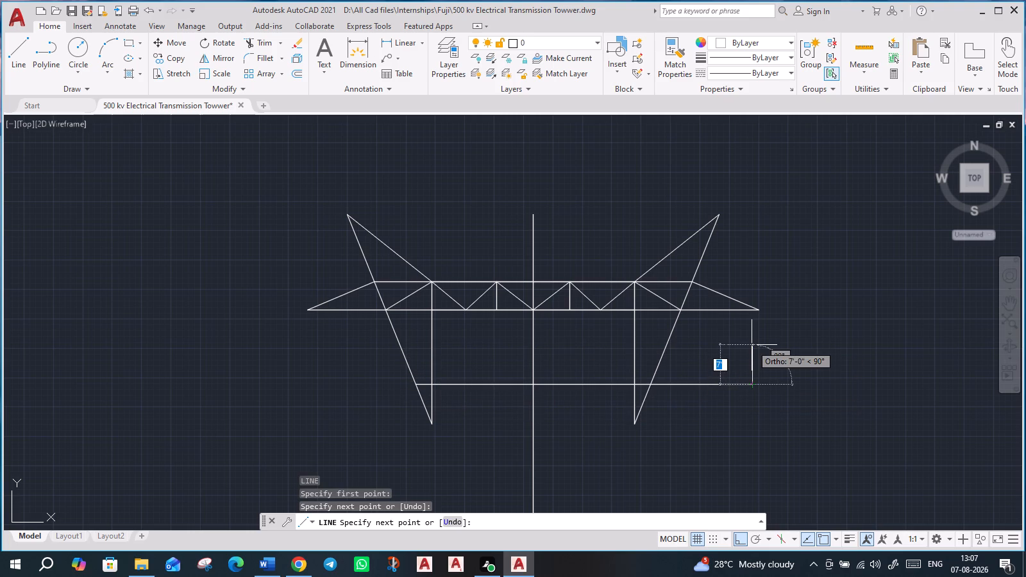
key(Escape)
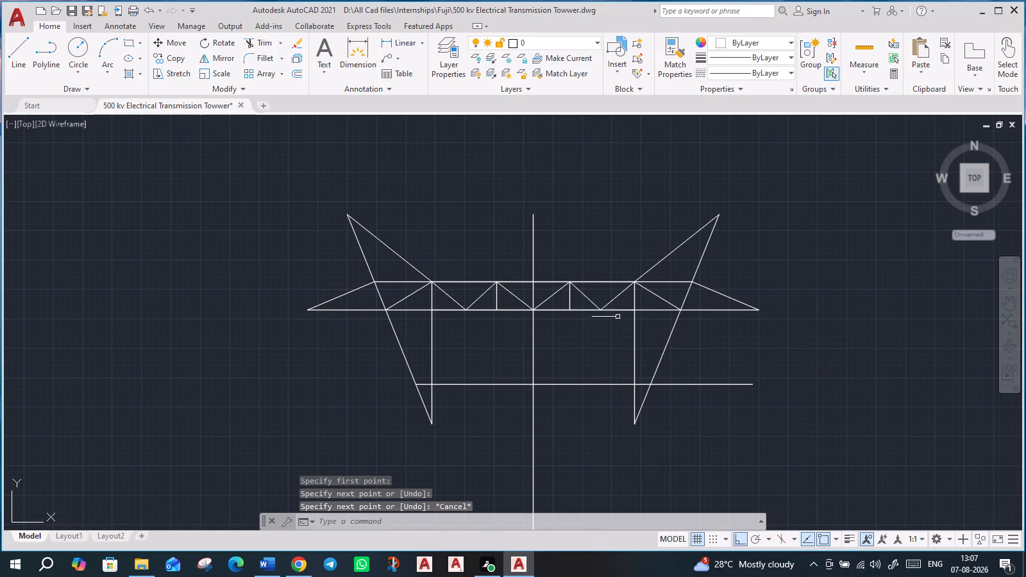
key(Return)
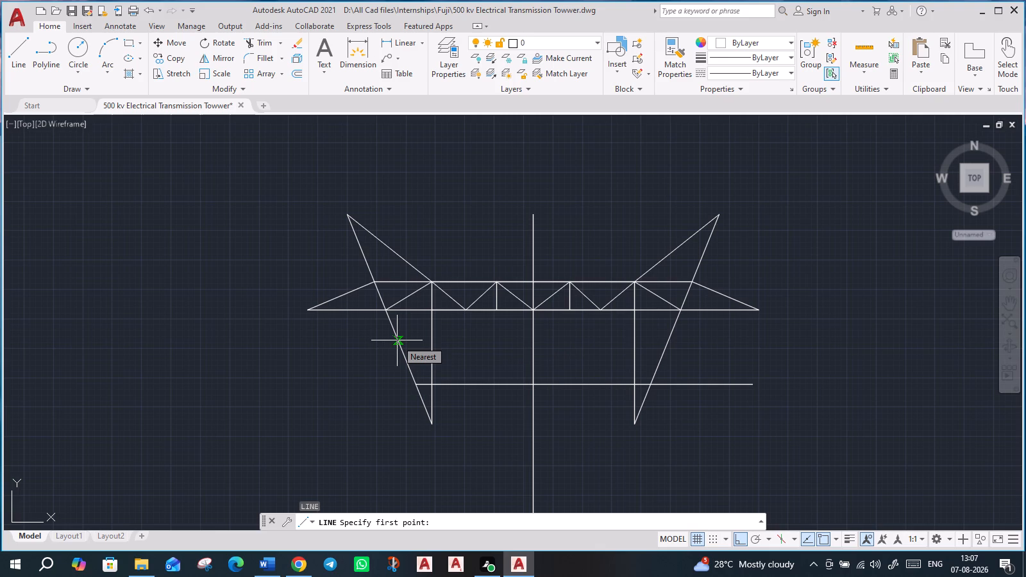
click(397, 340)
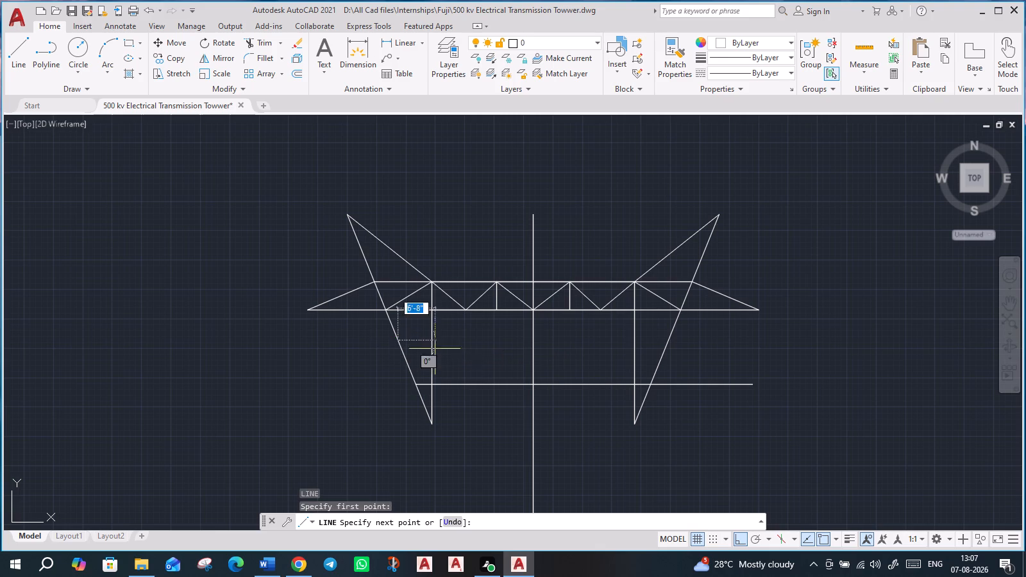
click(782, 356)
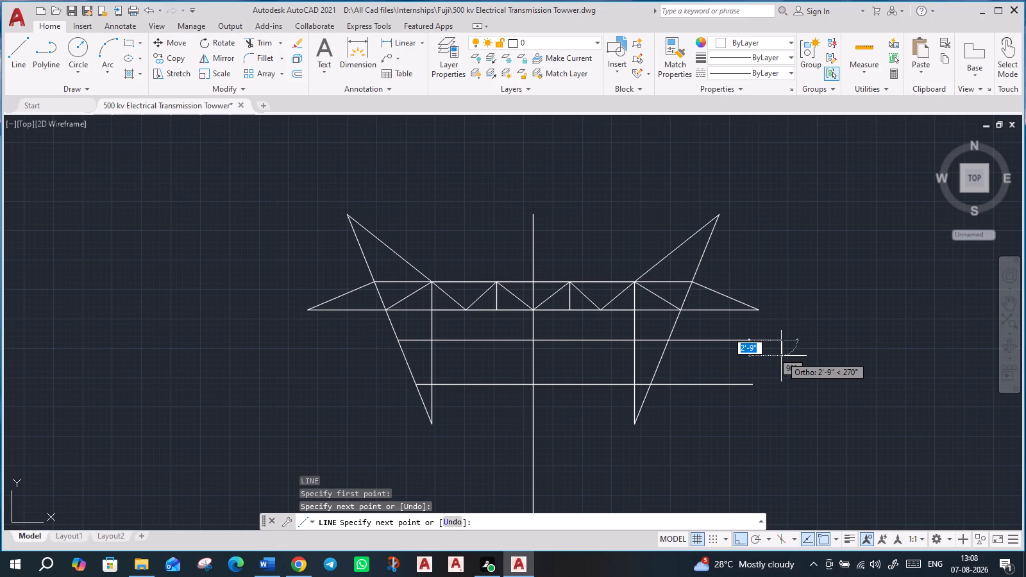
key(Escape)
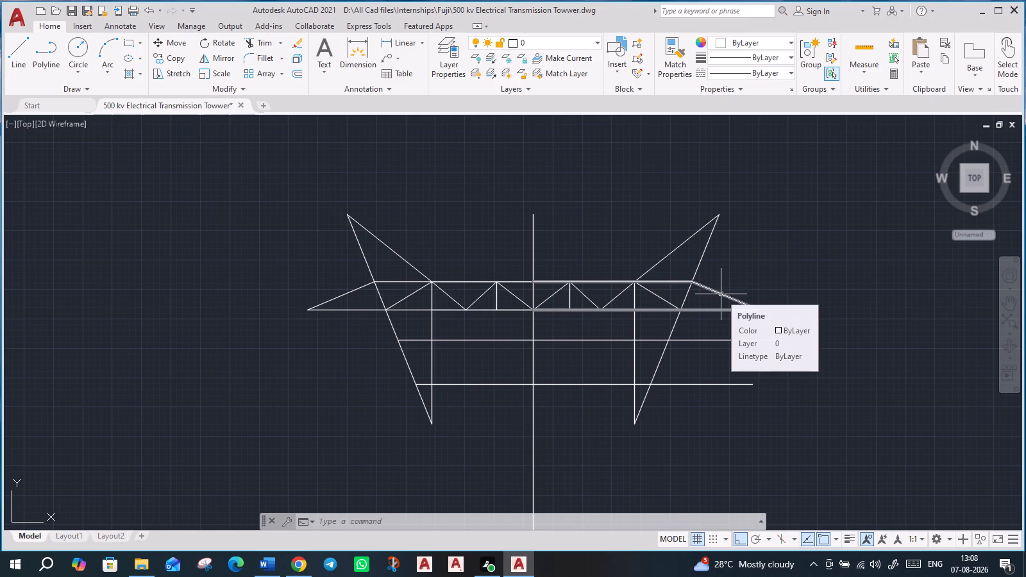
Trim the two new horizontal lines between the legs and beyond the right leg, leaving only the rungs inside each leg triangle.
drag(843, 427, 818, 421)
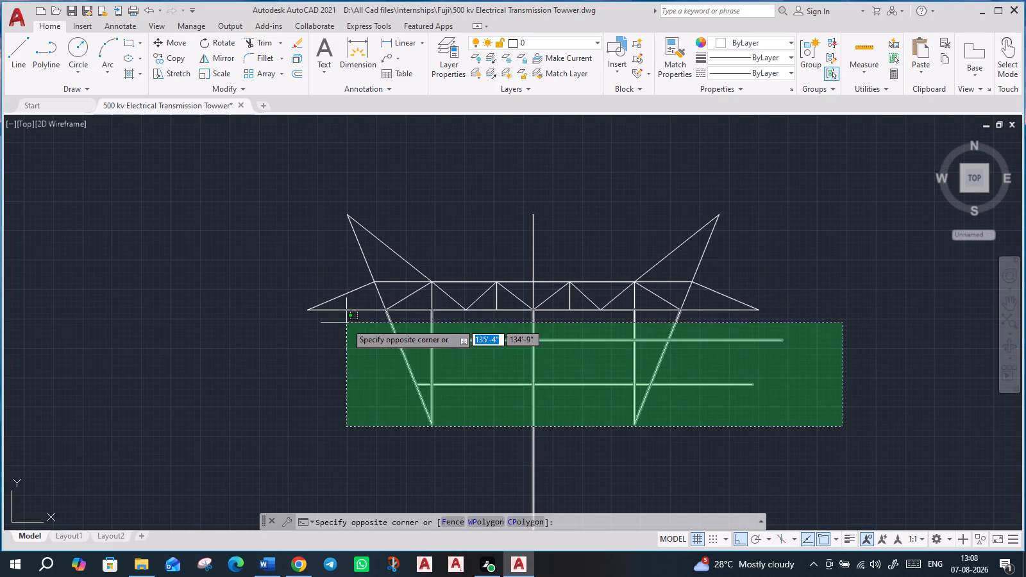
click(346, 323)
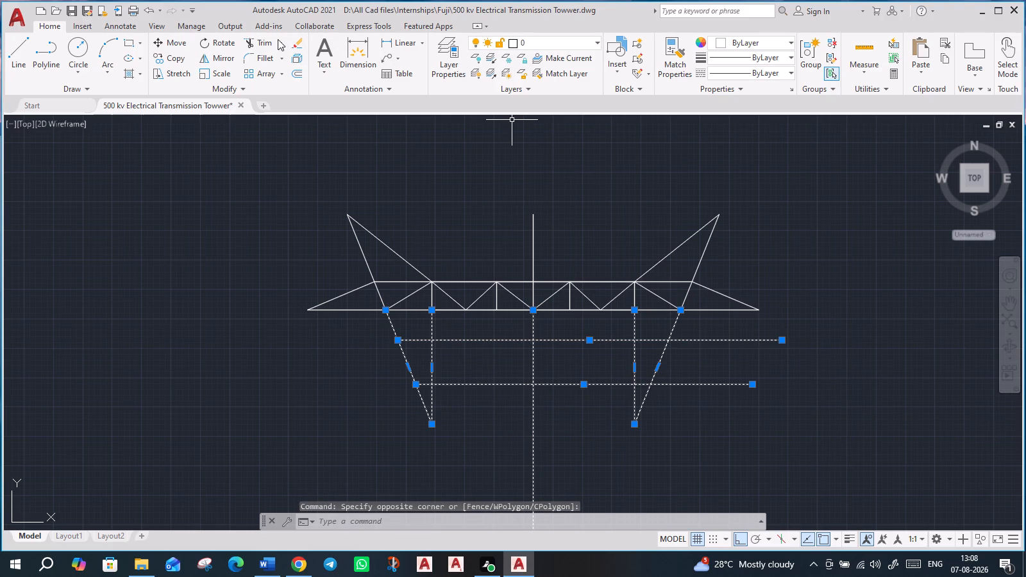
click(264, 43)
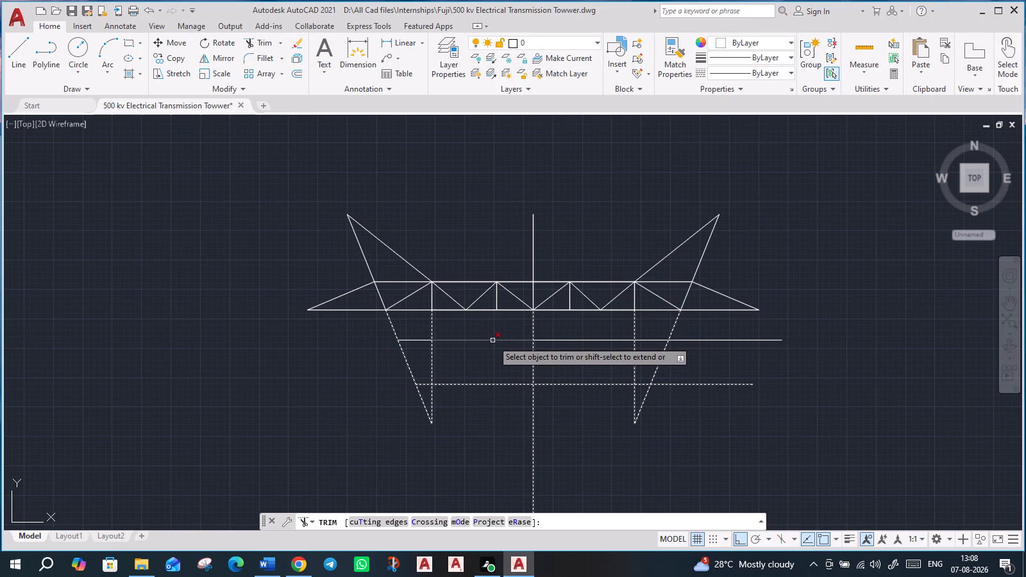
click(492, 340)
click(497, 388)
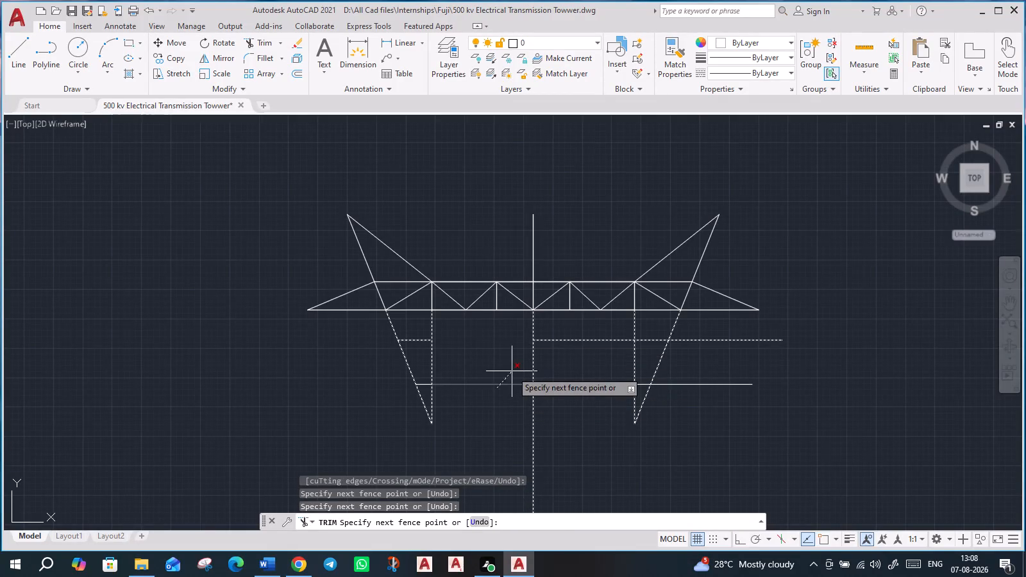
click(512, 371)
click(566, 329)
click(569, 403)
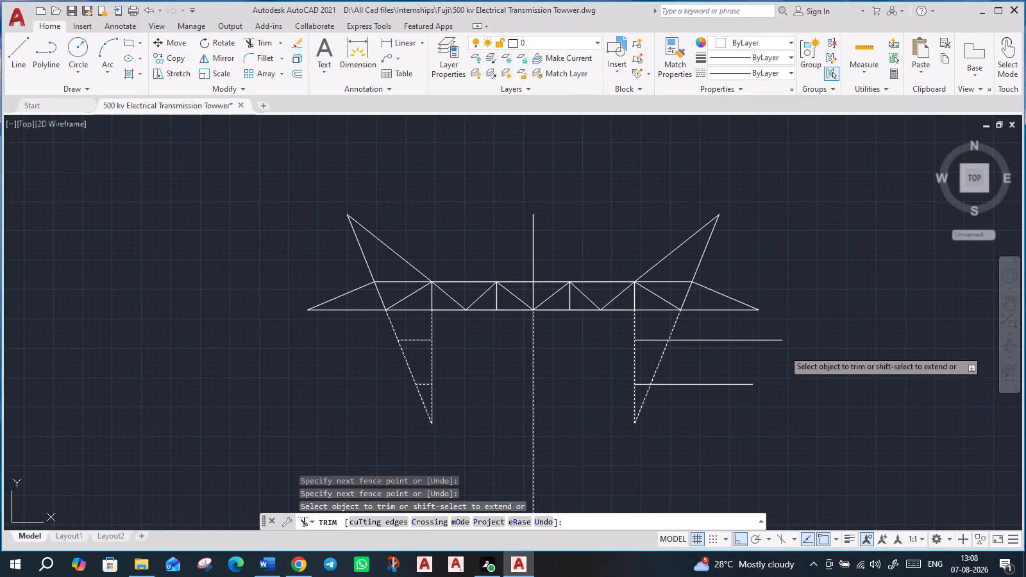
drag(778, 327, 773, 333)
click(717, 424)
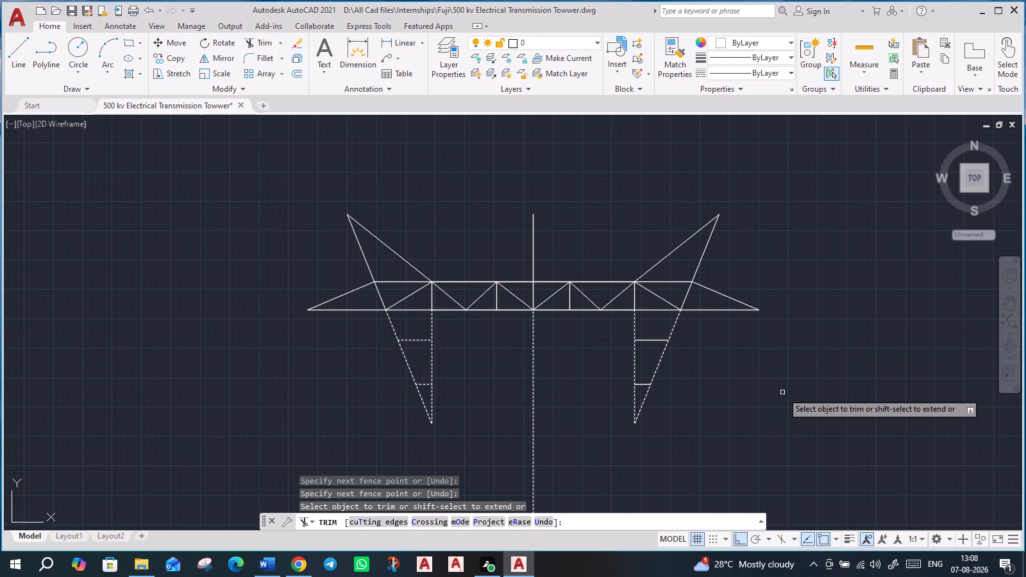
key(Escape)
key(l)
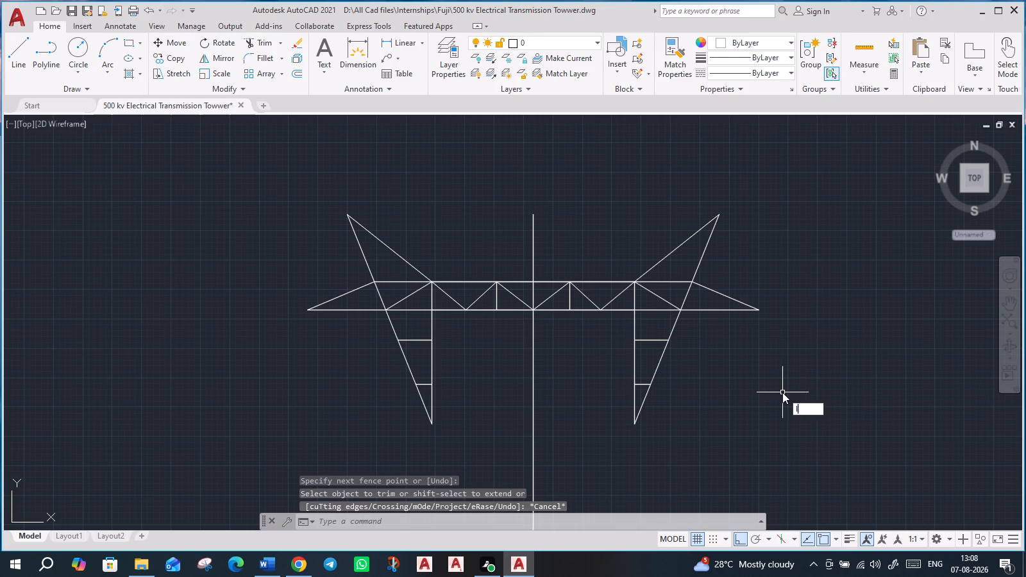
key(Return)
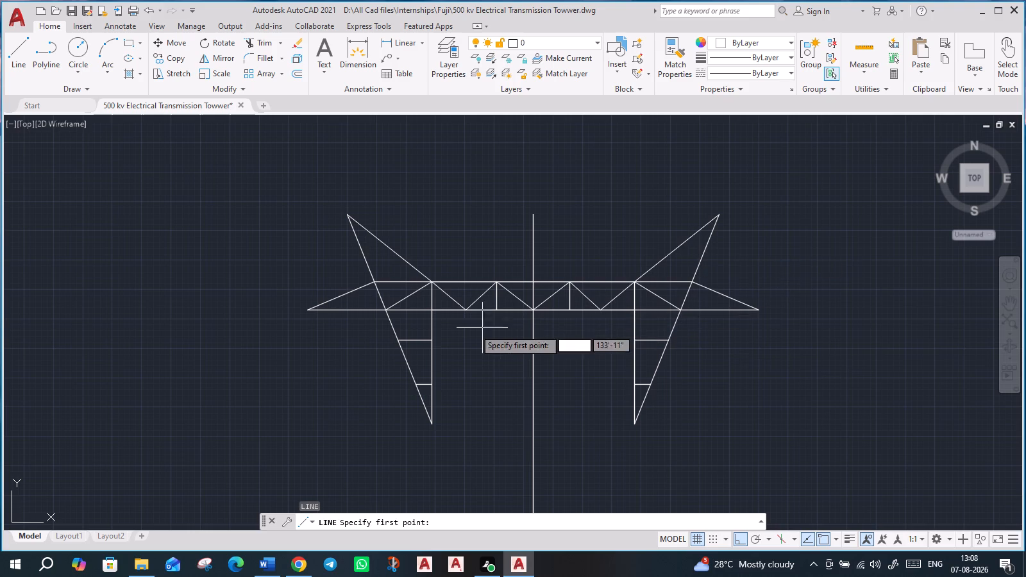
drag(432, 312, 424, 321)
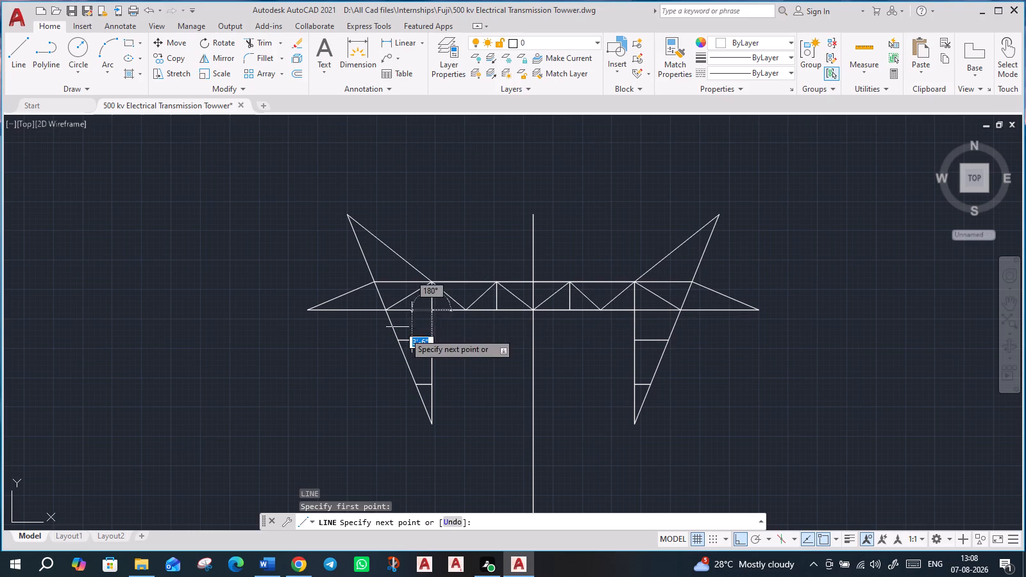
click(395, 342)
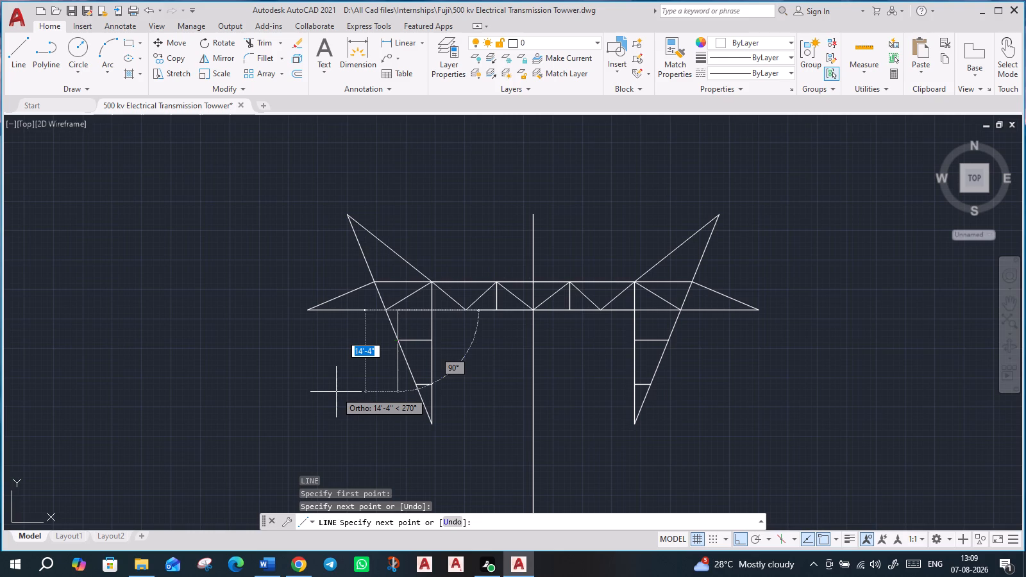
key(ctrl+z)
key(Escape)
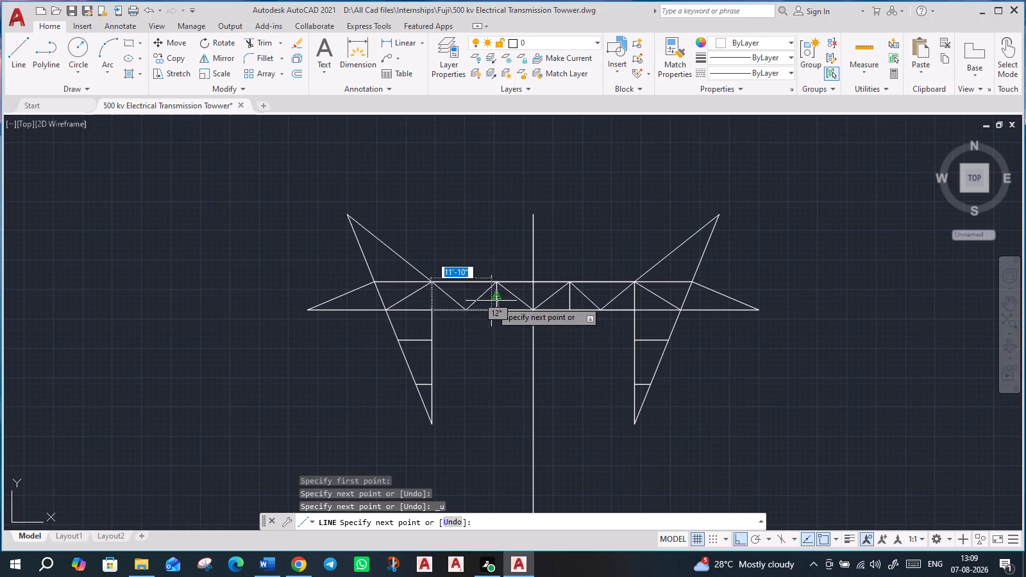
Draw a diagonal in the left leg from the inner vertical's joint with the cross-arm's lower chord to the upper rung's outer end.
key(l)
key(Return)
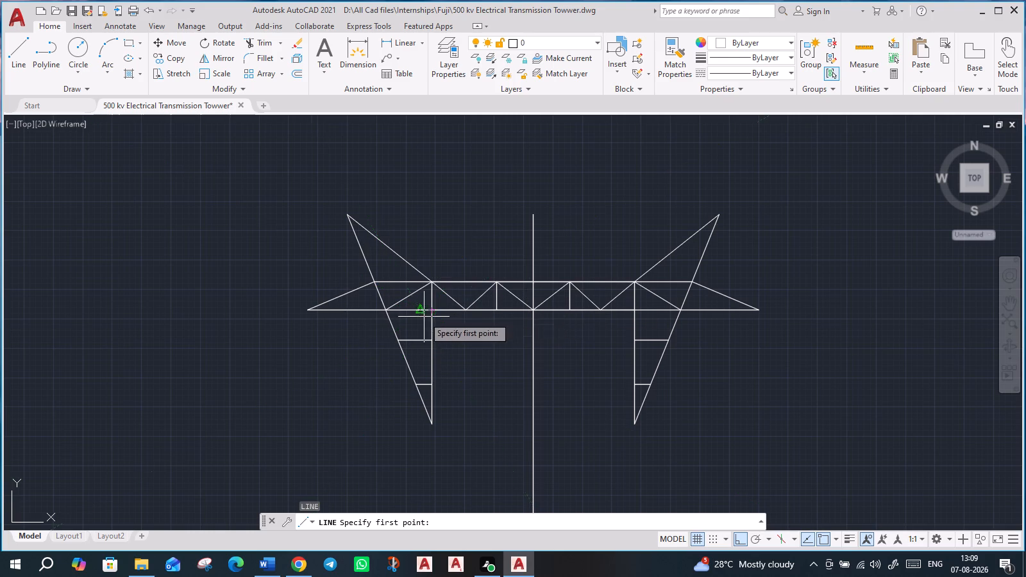
click(429, 314)
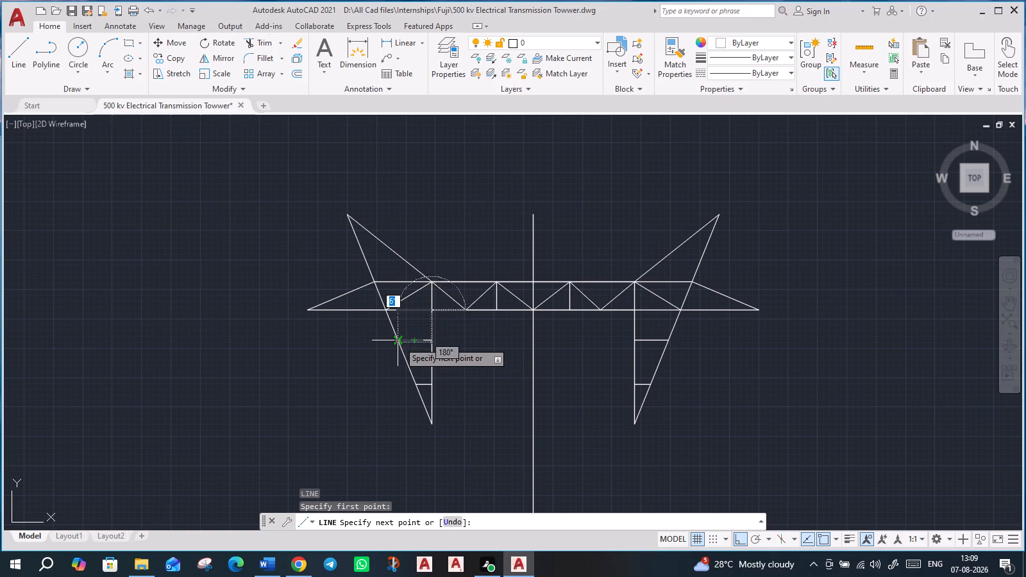
click(399, 342)
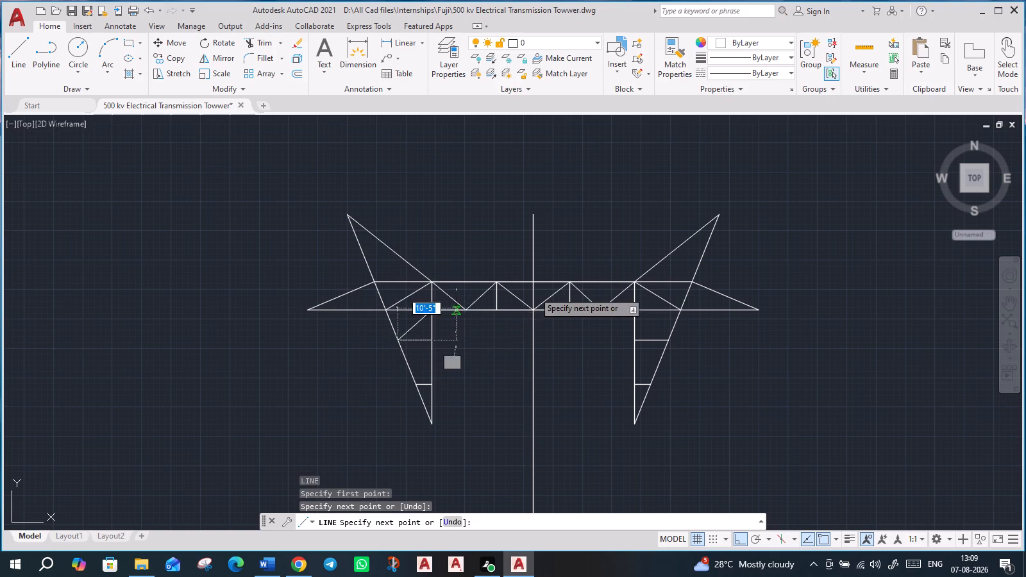
key(Escape)
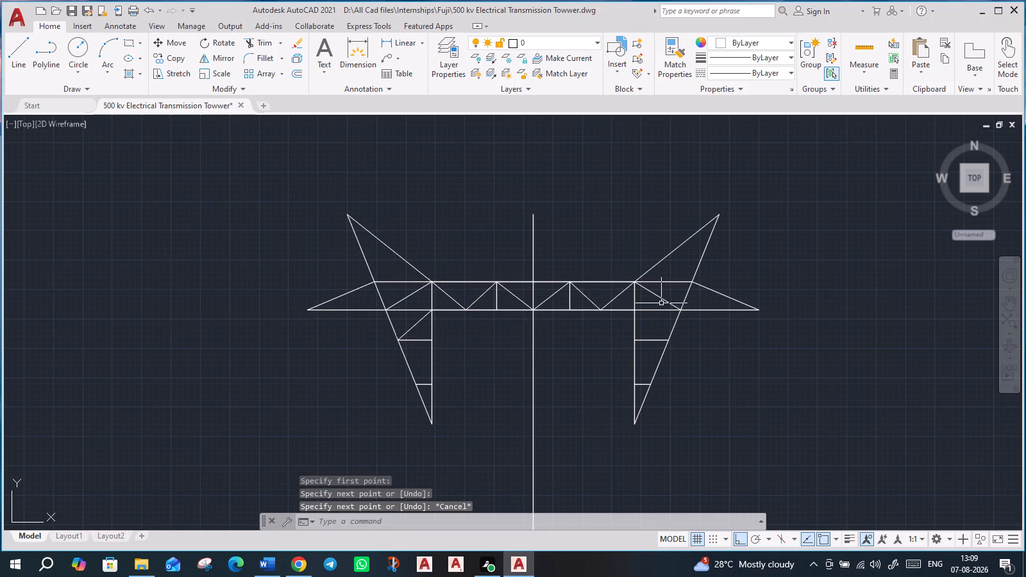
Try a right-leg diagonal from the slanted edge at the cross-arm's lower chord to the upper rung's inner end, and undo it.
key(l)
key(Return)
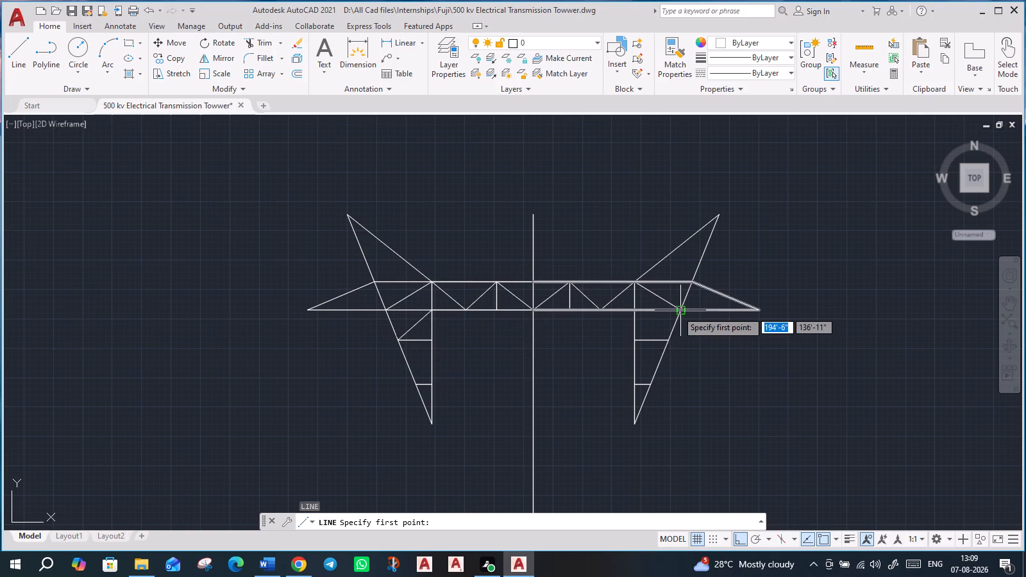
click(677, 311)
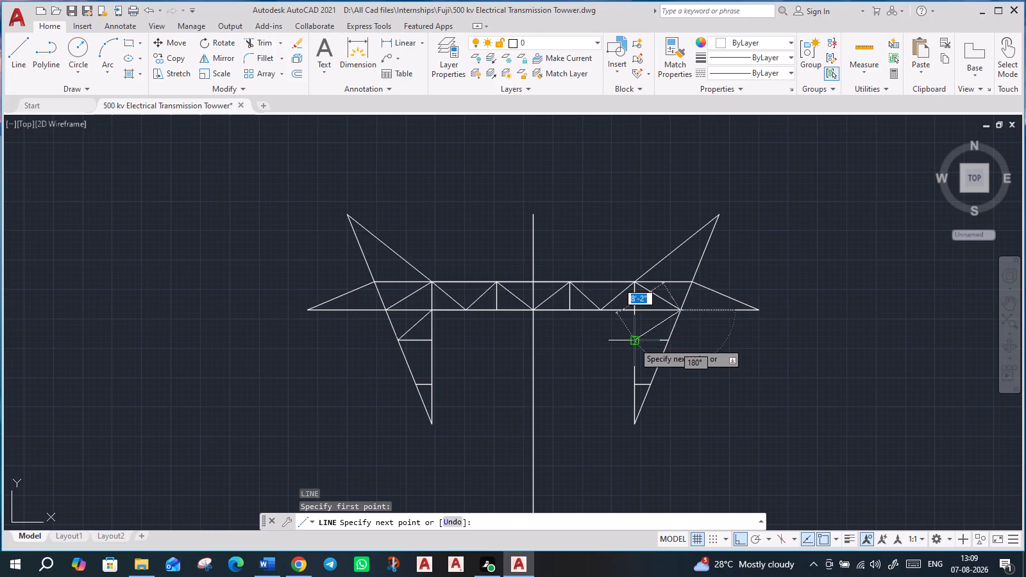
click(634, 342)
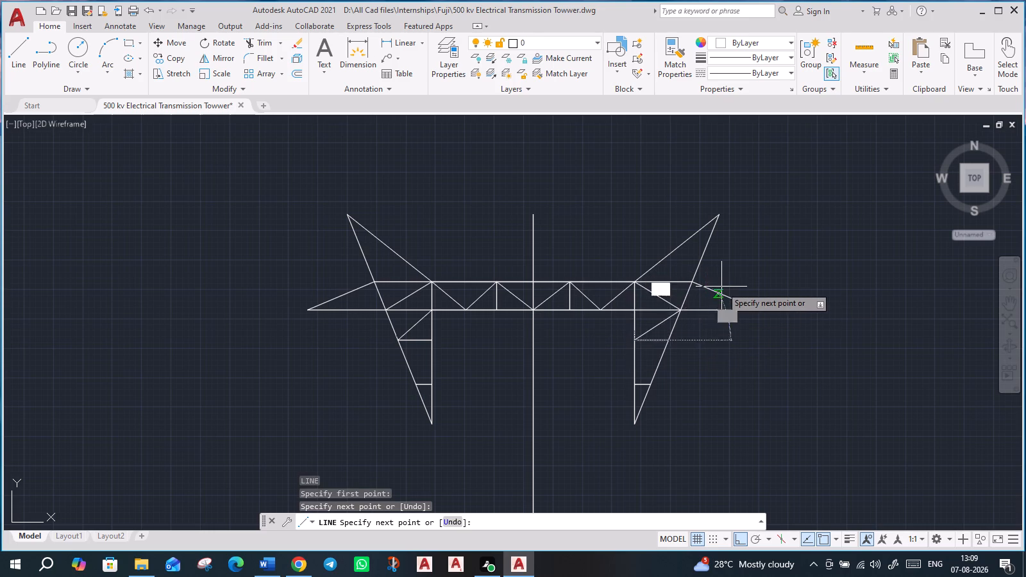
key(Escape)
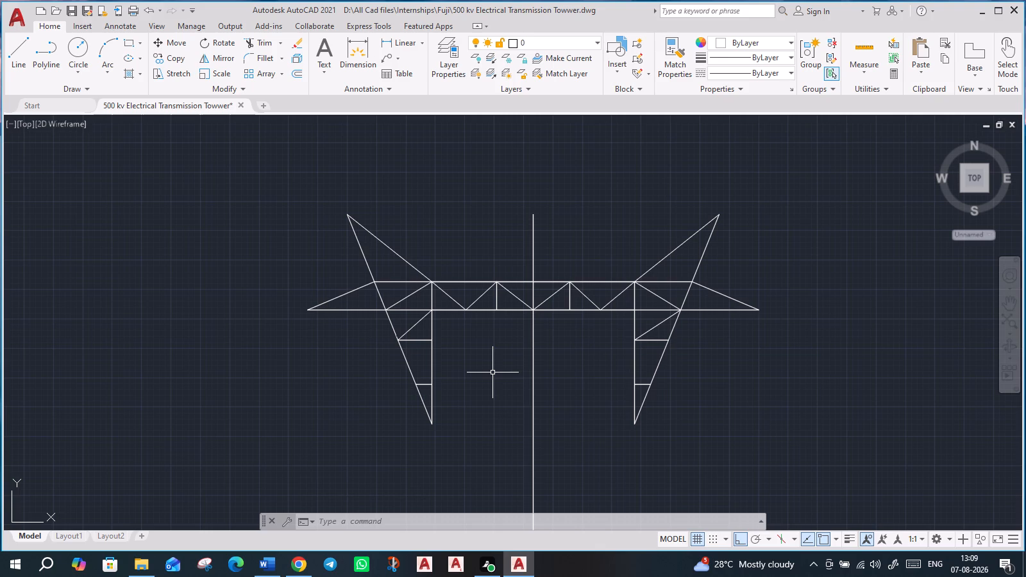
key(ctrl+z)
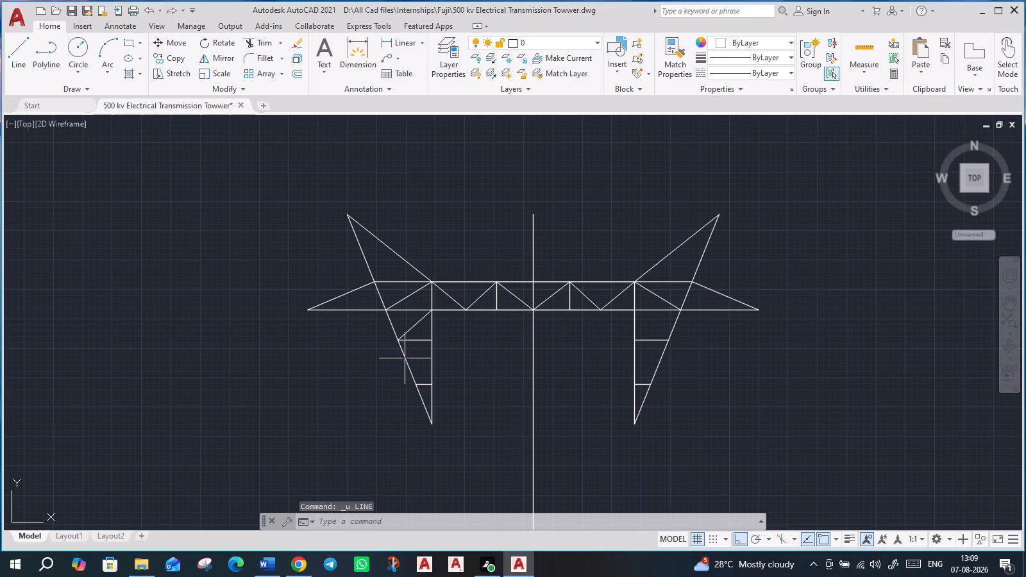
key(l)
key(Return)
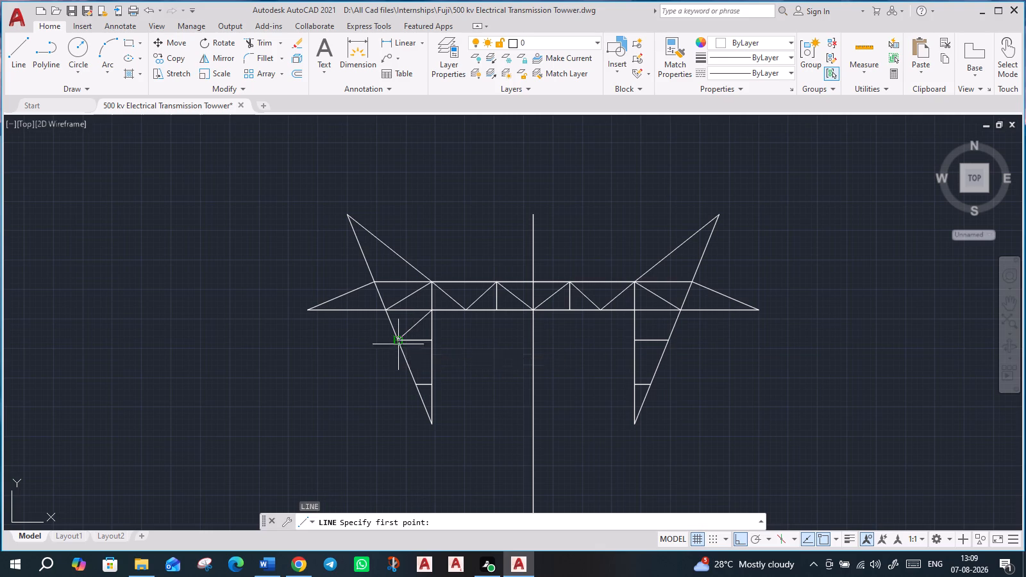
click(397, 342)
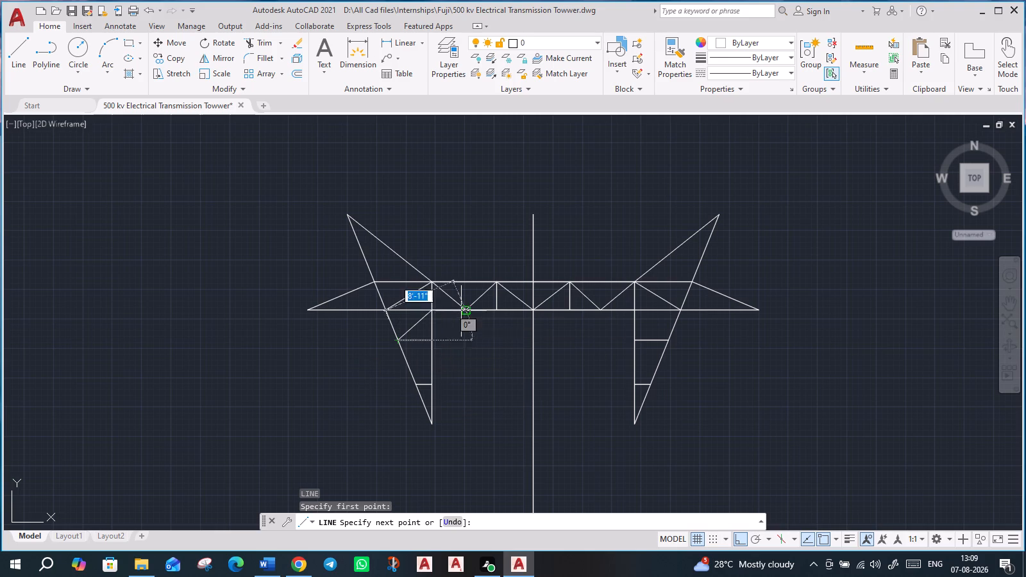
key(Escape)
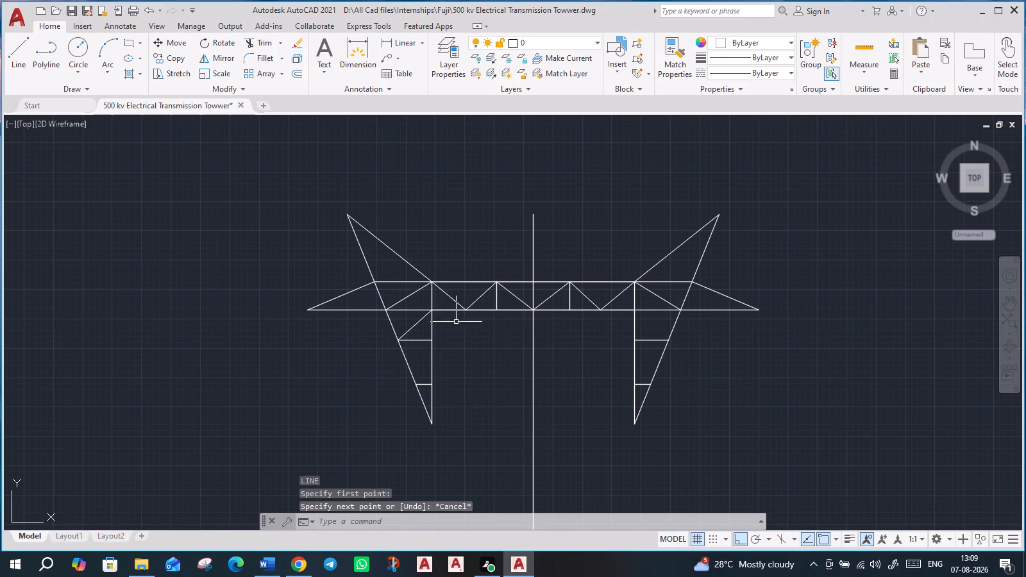
With Ortho off, draw a diagonal in the left leg from the upper rung's inner end to the lower rung's outer end.
key(l)
key(Return)
click(433, 342)
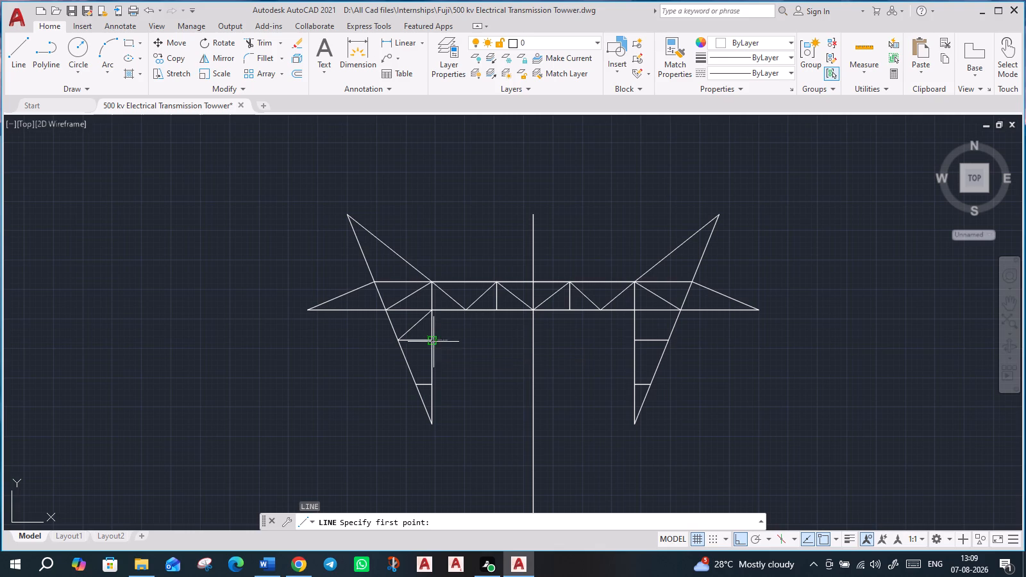
click(412, 387)
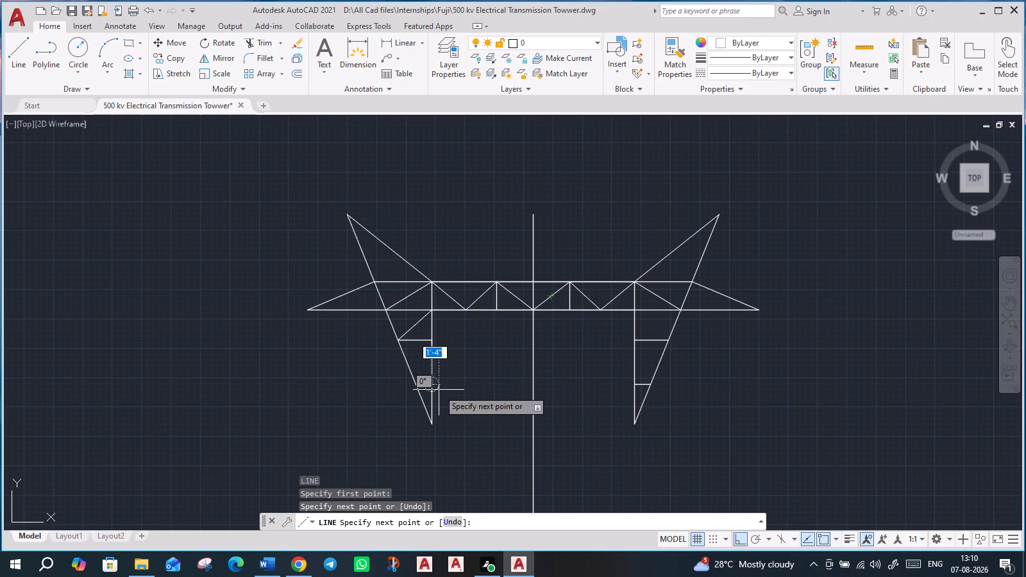
key(ctrl+z)
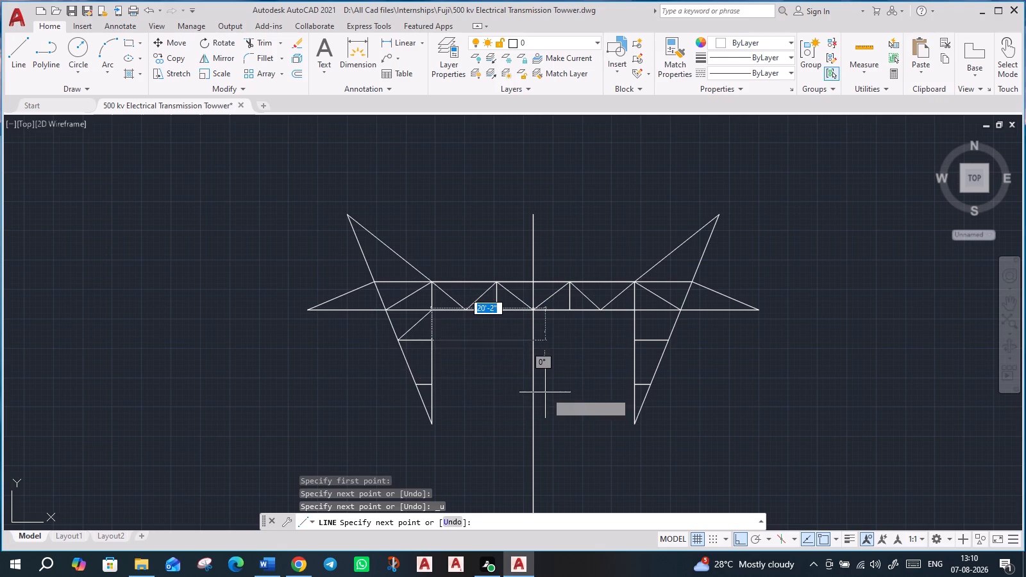
key(F8)
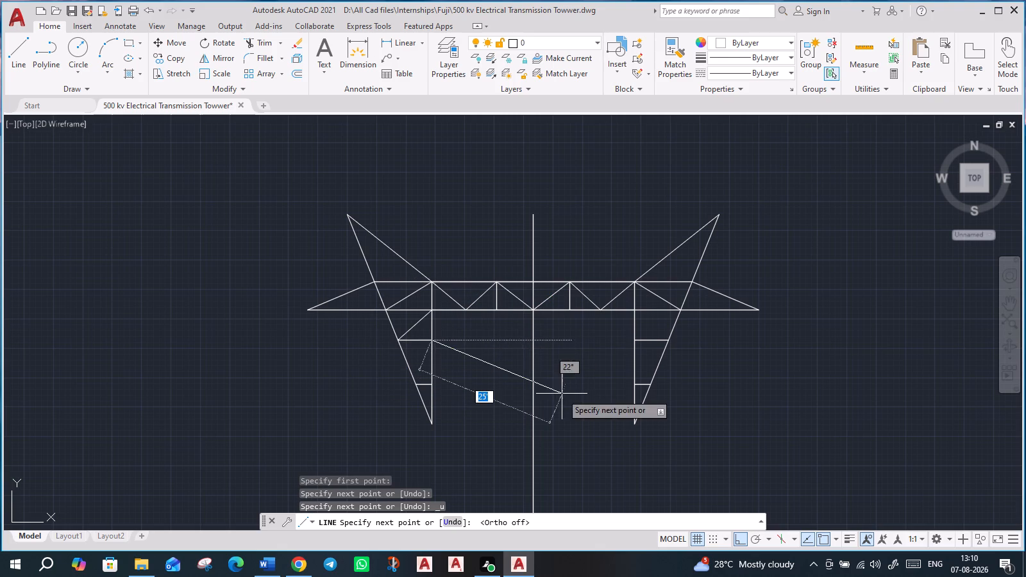
click(416, 384)
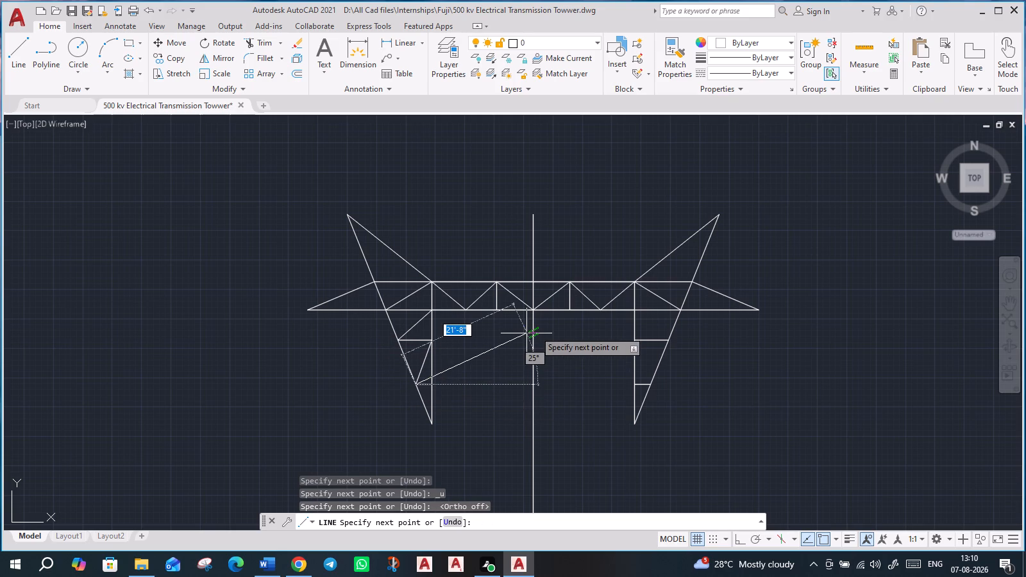
key(Escape)
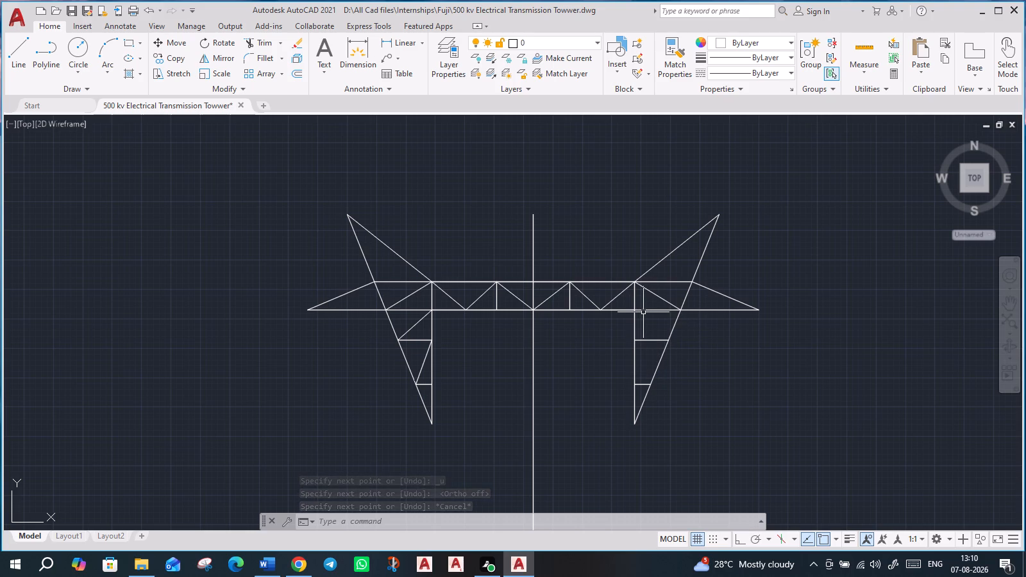
Draw a diagonal in the right leg from the inner vertical's joint with the cross-arm's lower chord to the upper rung's outer end.
key(l)
key(Return)
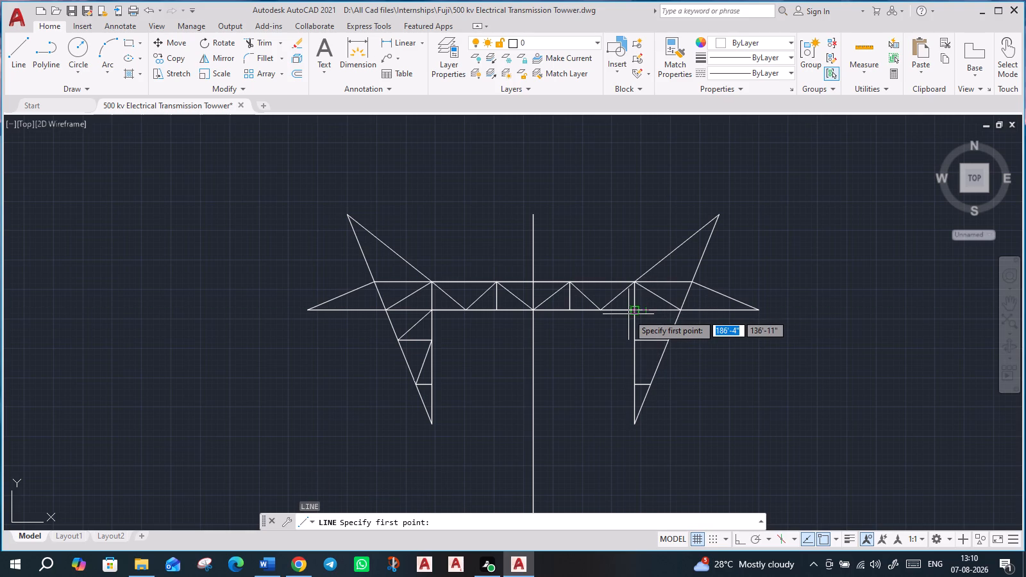
click(632, 311)
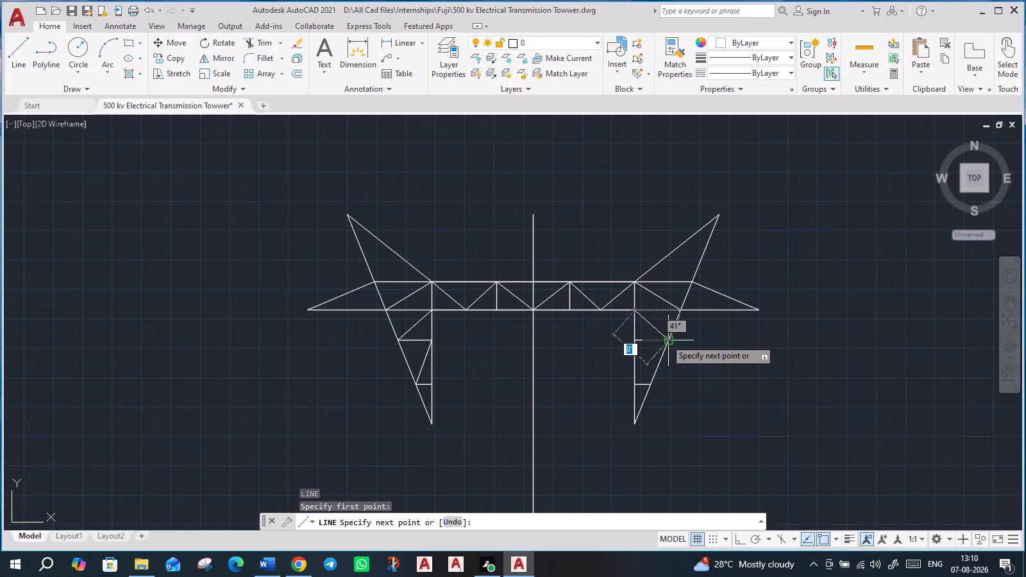
click(666, 339)
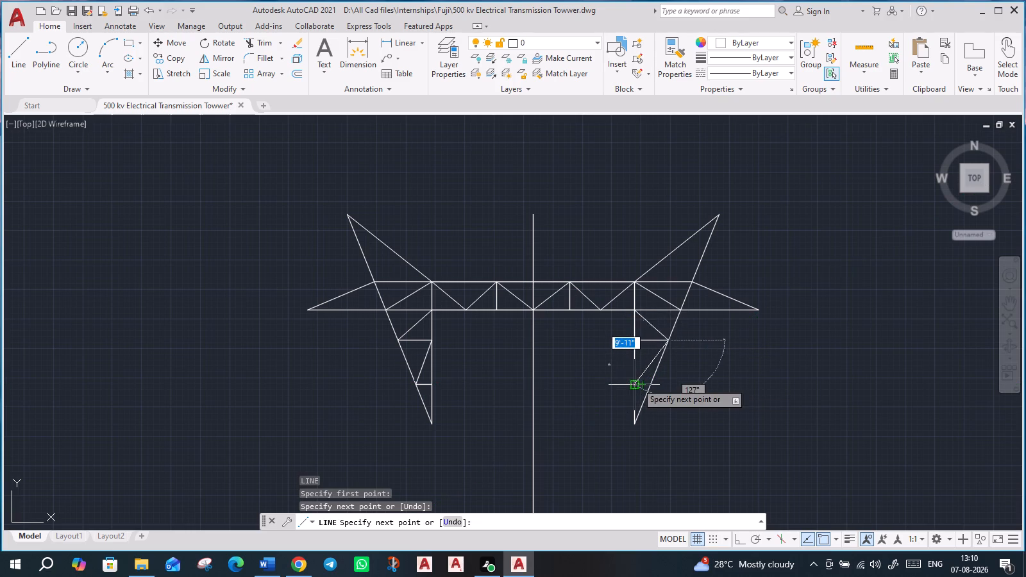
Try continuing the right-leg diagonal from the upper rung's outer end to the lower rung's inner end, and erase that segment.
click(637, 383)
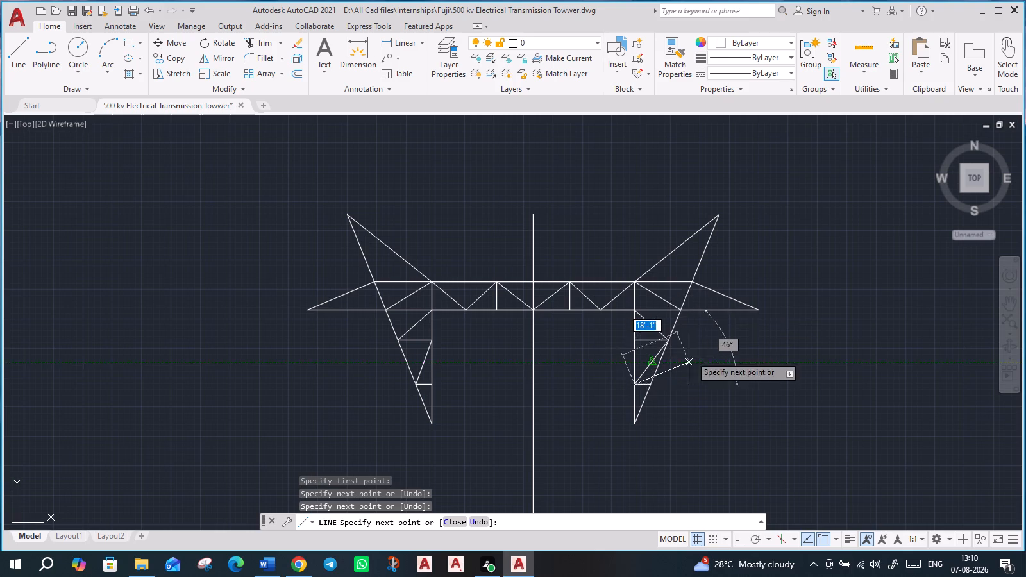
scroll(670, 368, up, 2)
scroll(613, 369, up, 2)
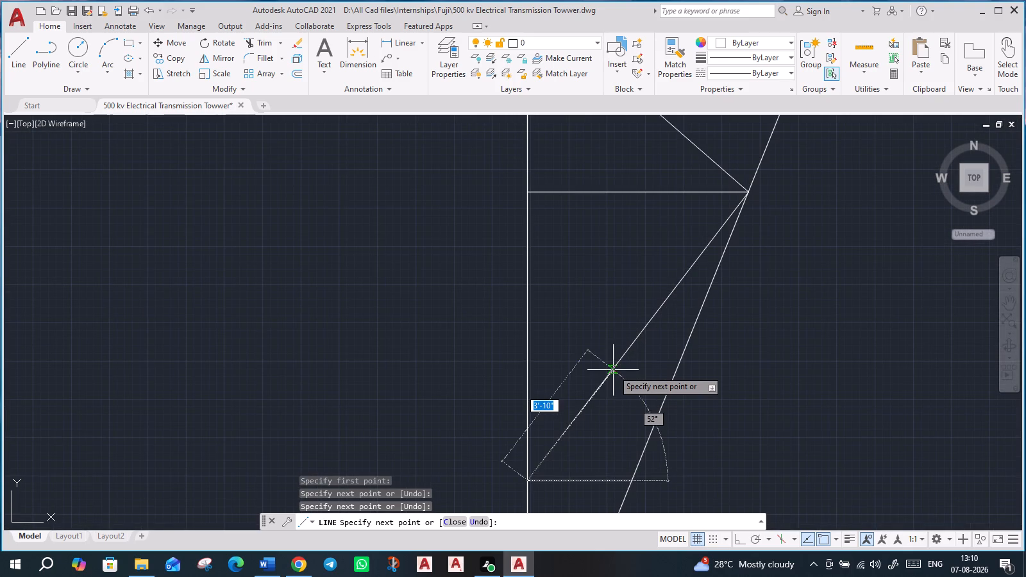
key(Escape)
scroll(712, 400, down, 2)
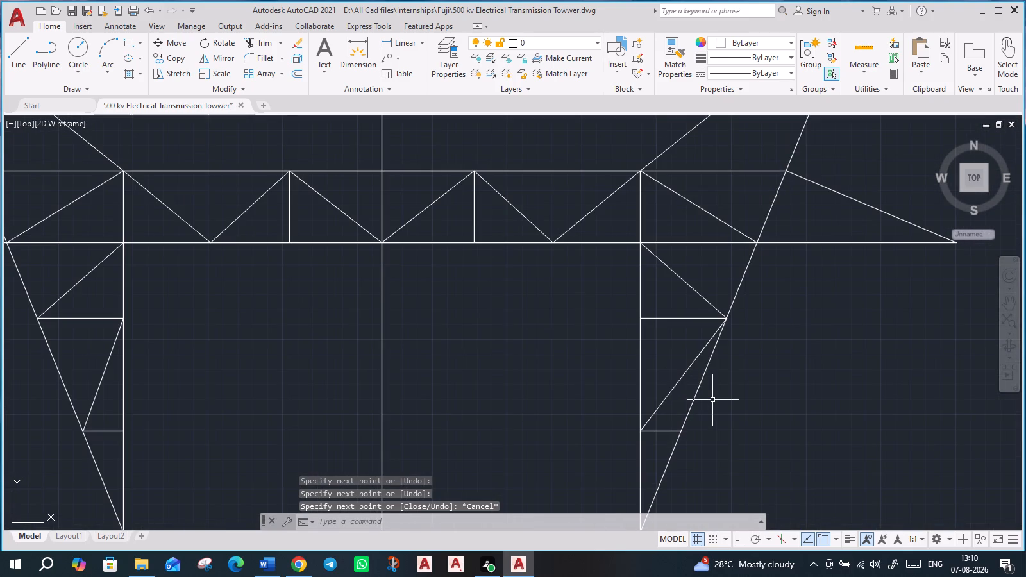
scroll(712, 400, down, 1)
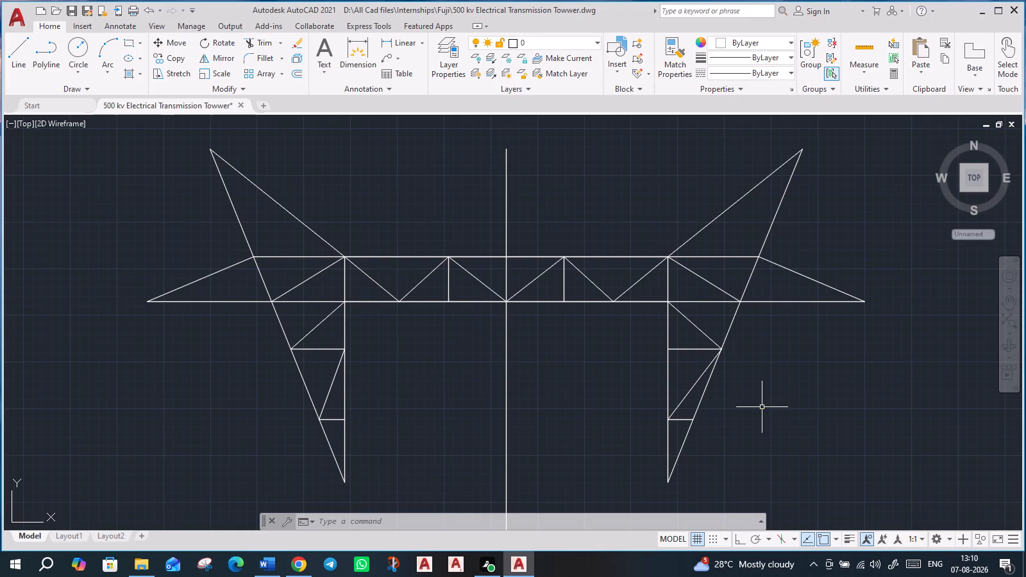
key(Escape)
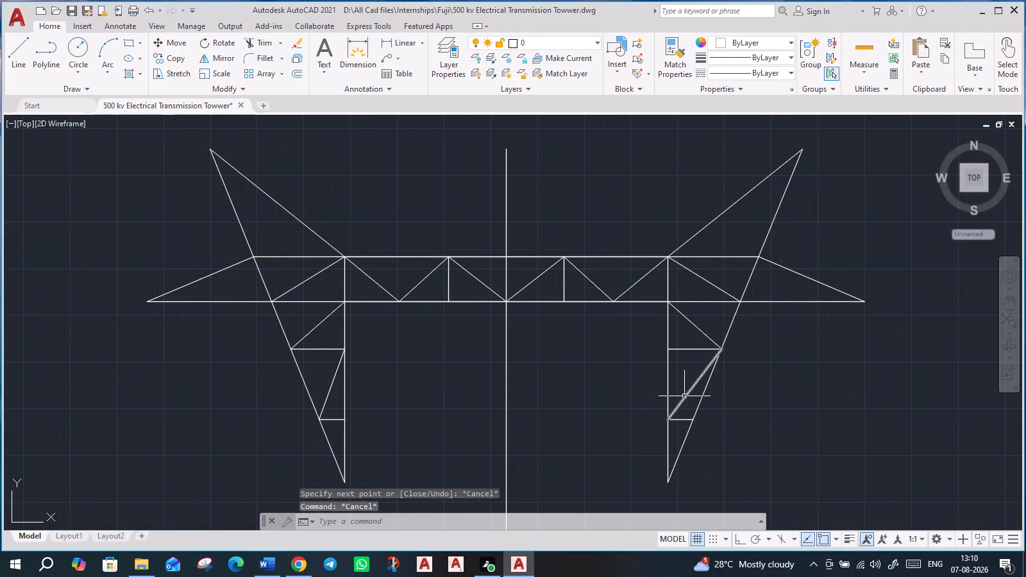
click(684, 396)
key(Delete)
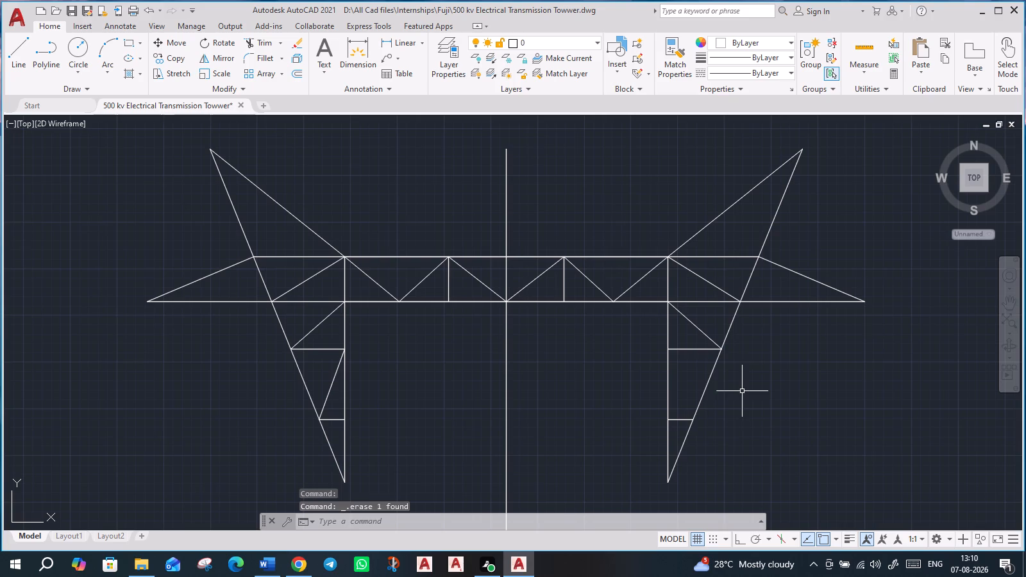
Draw a diagonal in the right leg from the upper rung's inner end to the lower rung's outer end.
key(l)
key(Return)
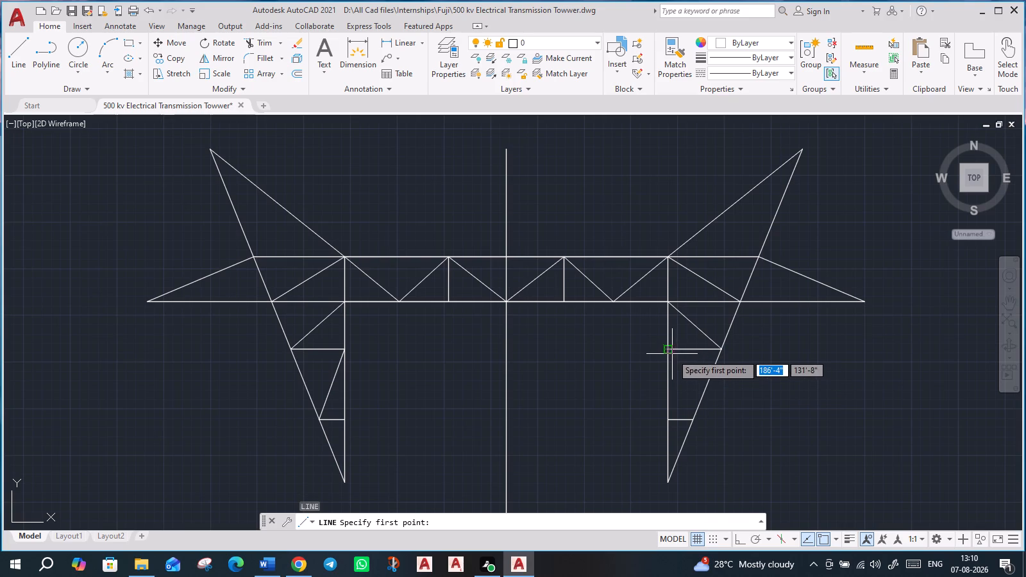
click(669, 351)
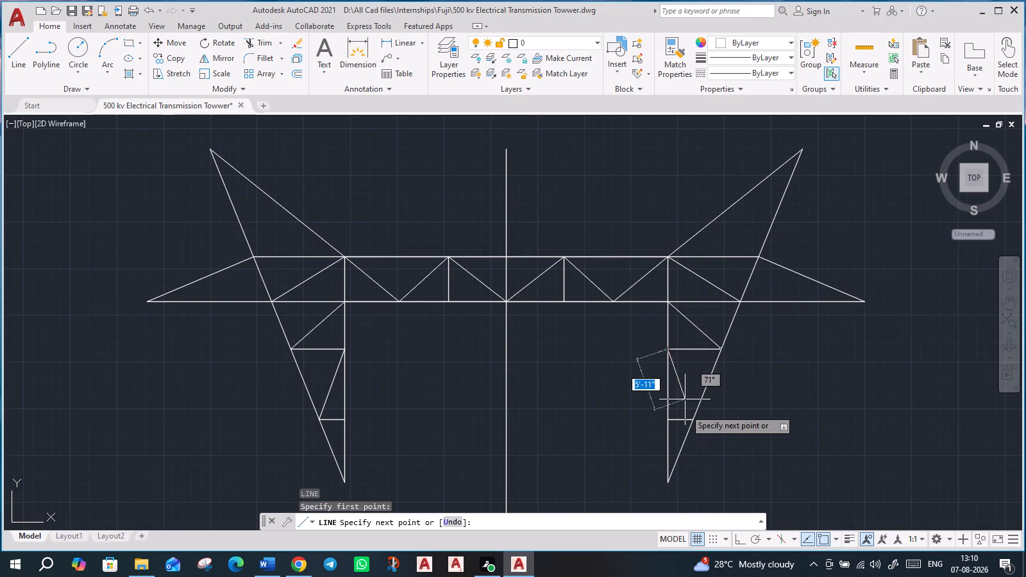
click(693, 421)
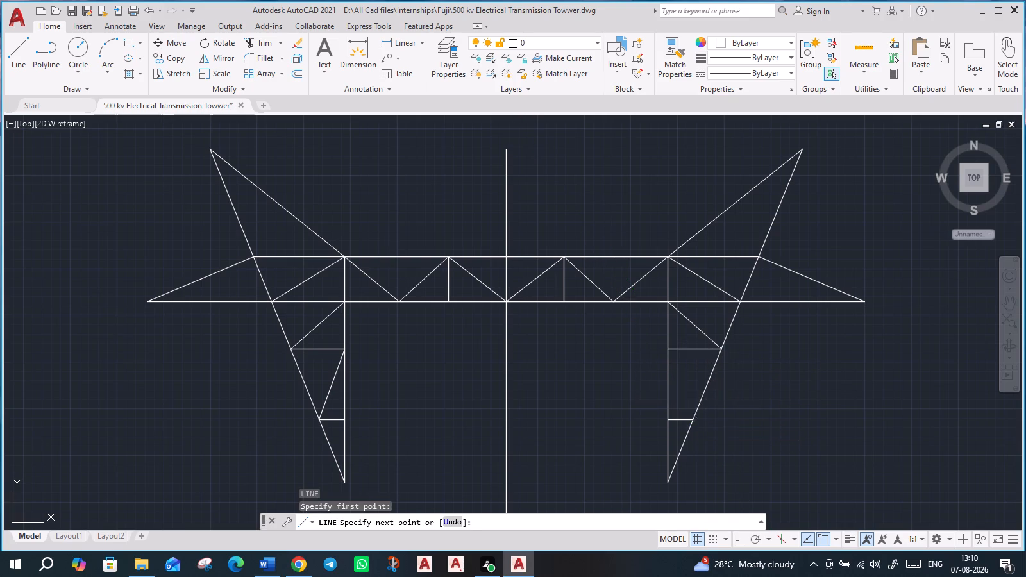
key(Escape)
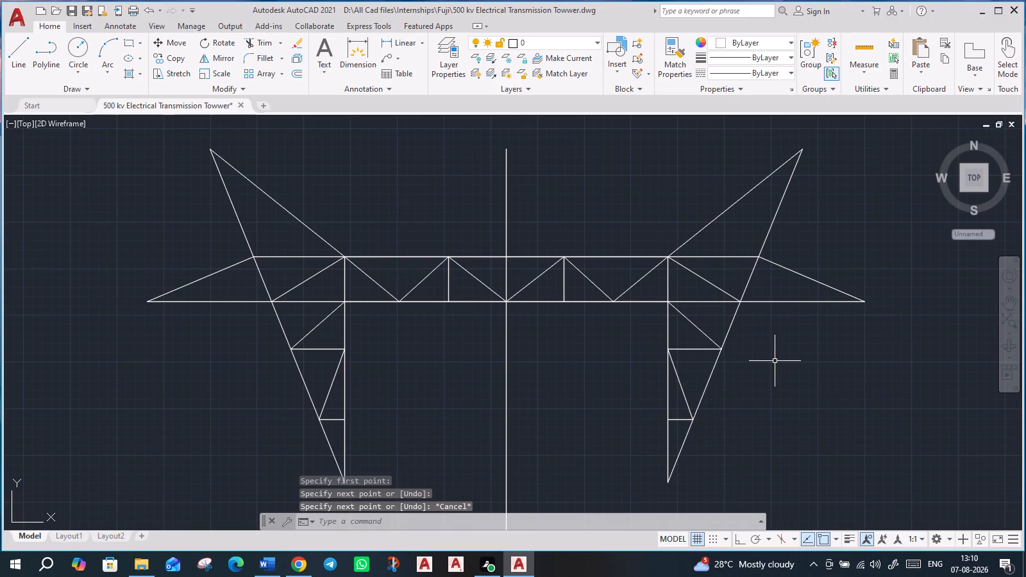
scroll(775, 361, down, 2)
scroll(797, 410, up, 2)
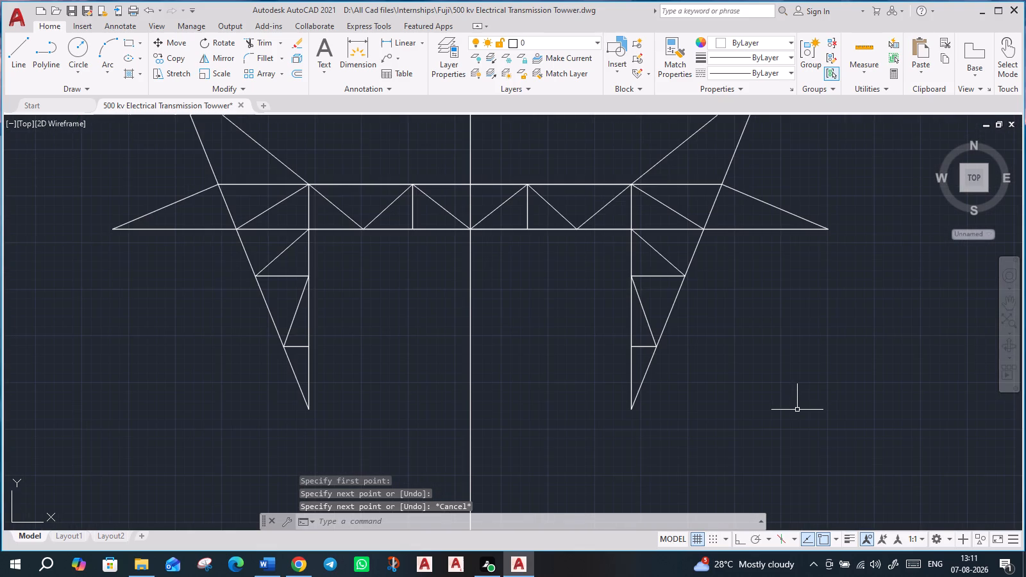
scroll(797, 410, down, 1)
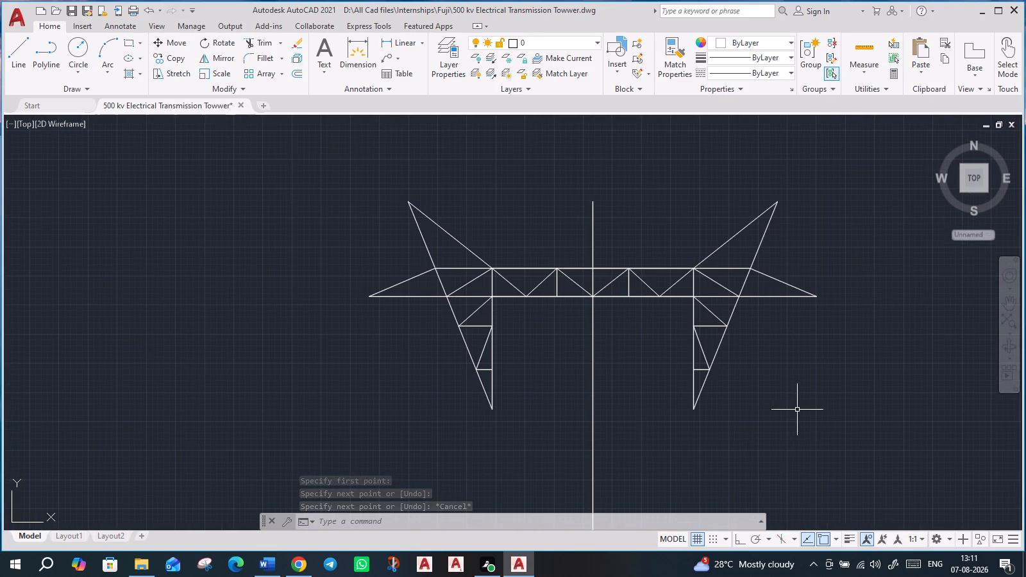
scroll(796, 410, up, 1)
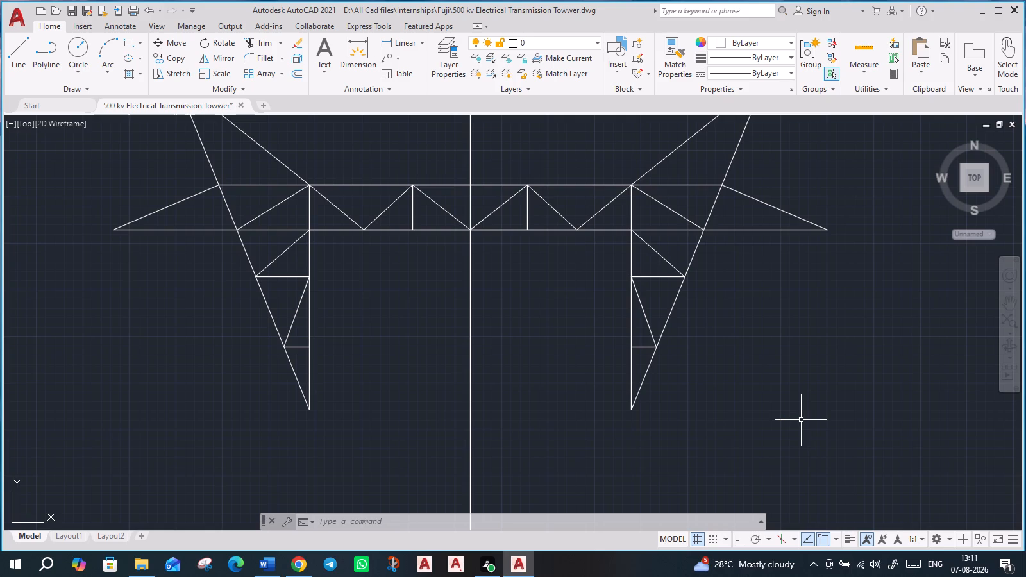
Draw a 72' vertical line up along the tower's centre line from its foot on the base line.
scroll(799, 420, down, 4)
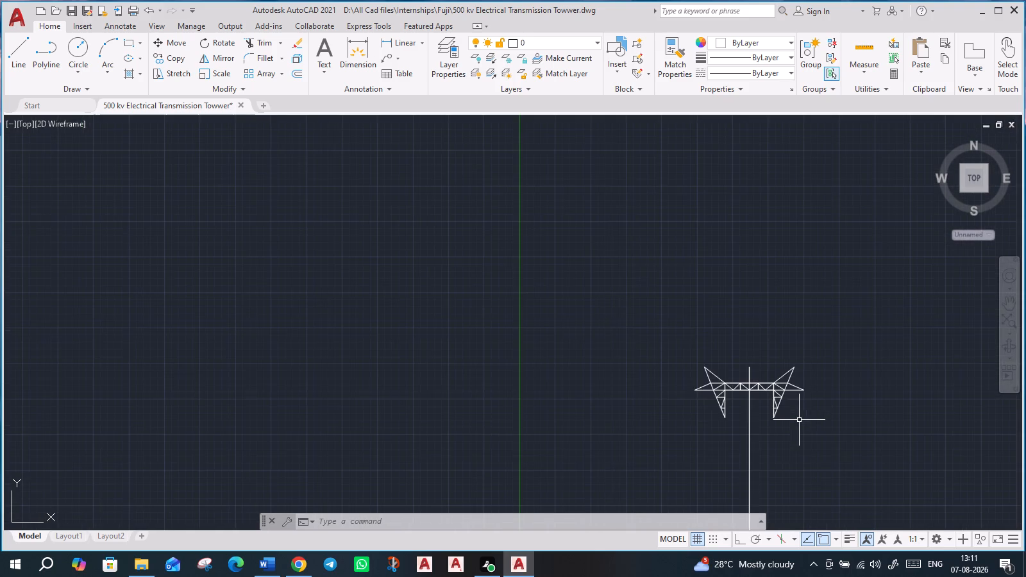
middle_drag(823, 440, 739, 286)
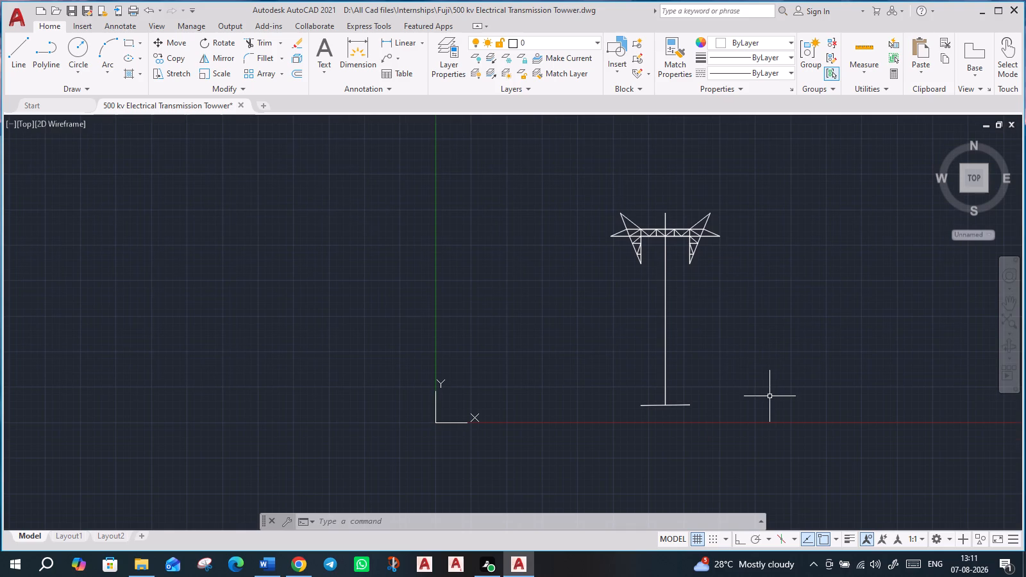
scroll(769, 396, up, 1)
middle_drag(782, 365, 782, 411)
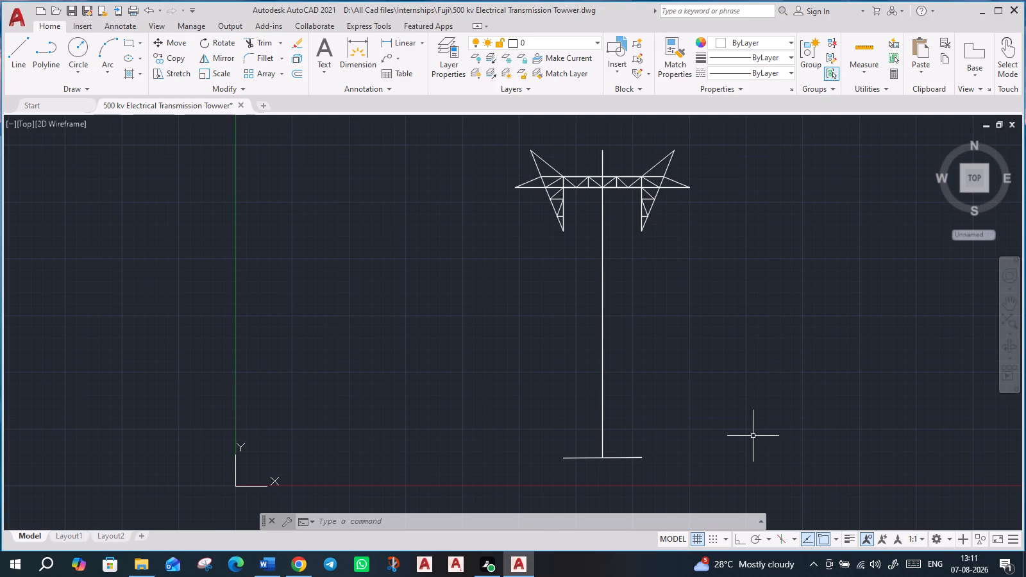
scroll(623, 451, up, 2)
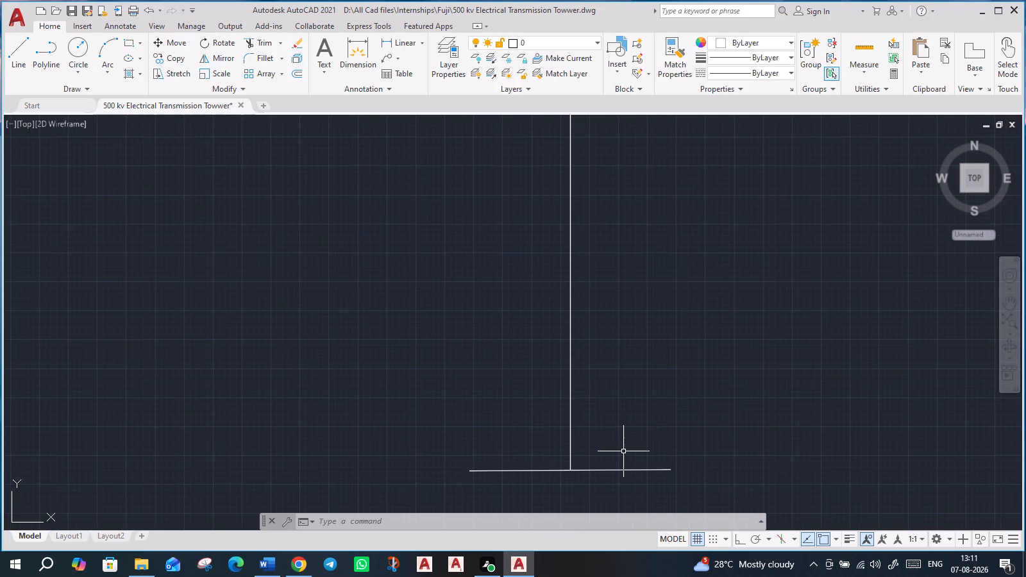
middle_drag(609, 400, 608, 387)
key(l)
key(Return)
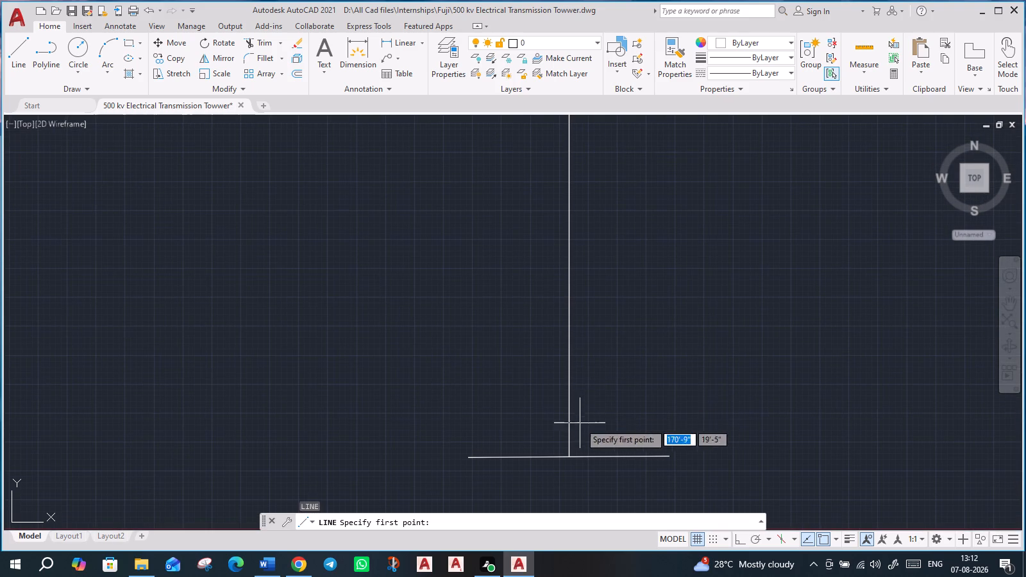
click(568, 458)
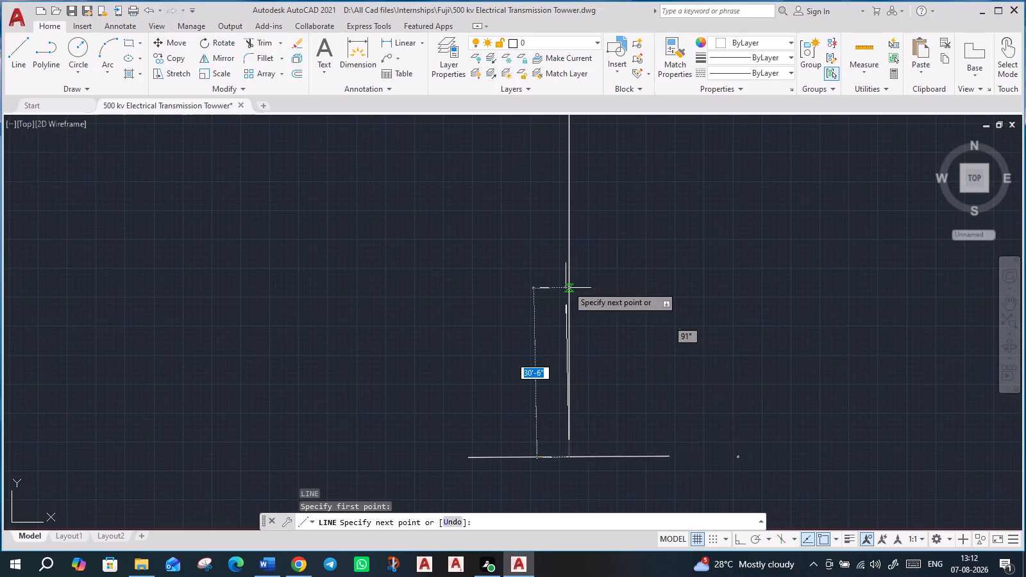
text(72)
key(apostrophe)
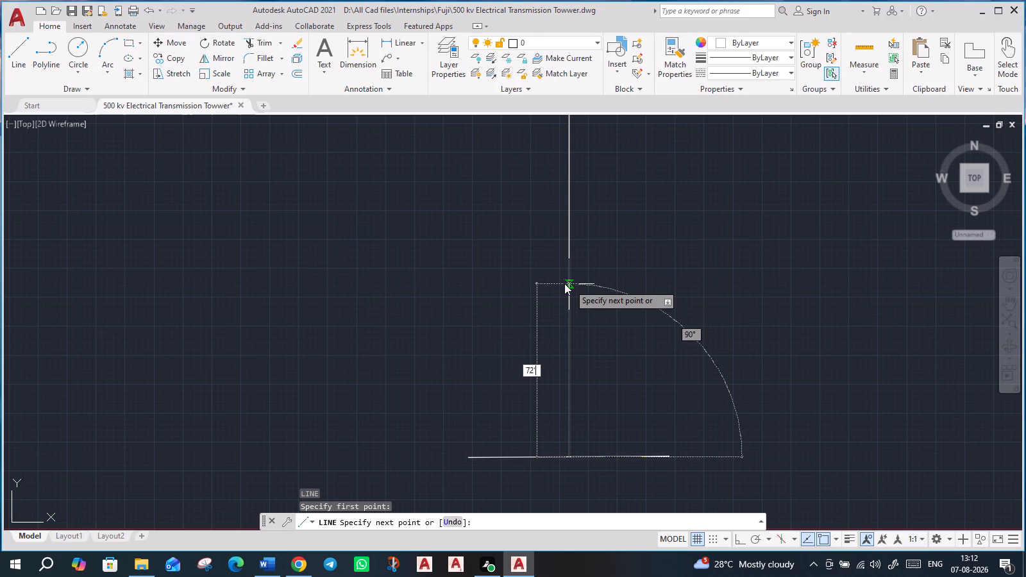
key(Return)
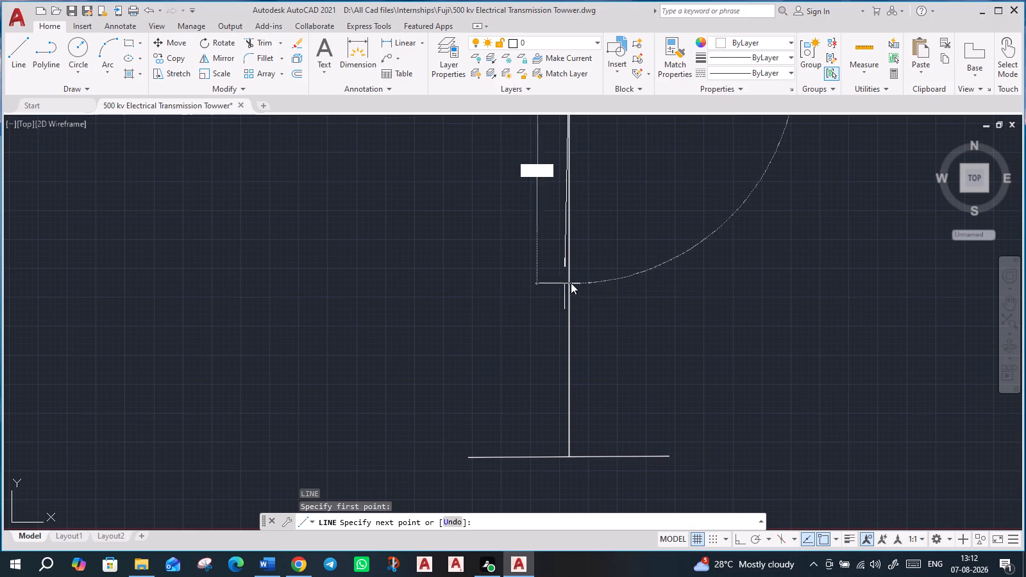
Continue the line horizontally to the right from the top of the 72' vertical, well past the right leg.
scroll(745, 194, down, 1)
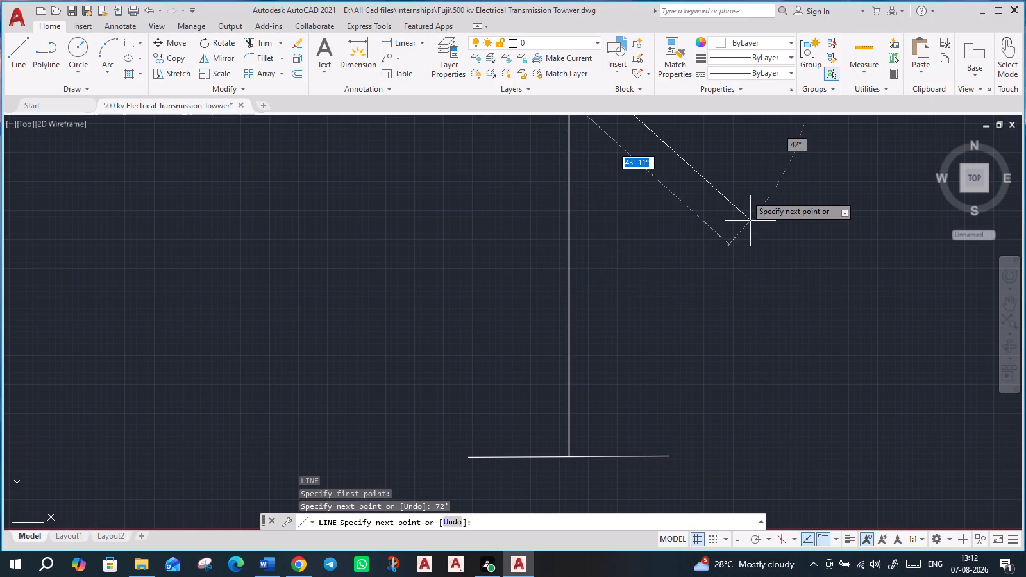
scroll(745, 194, down, 5)
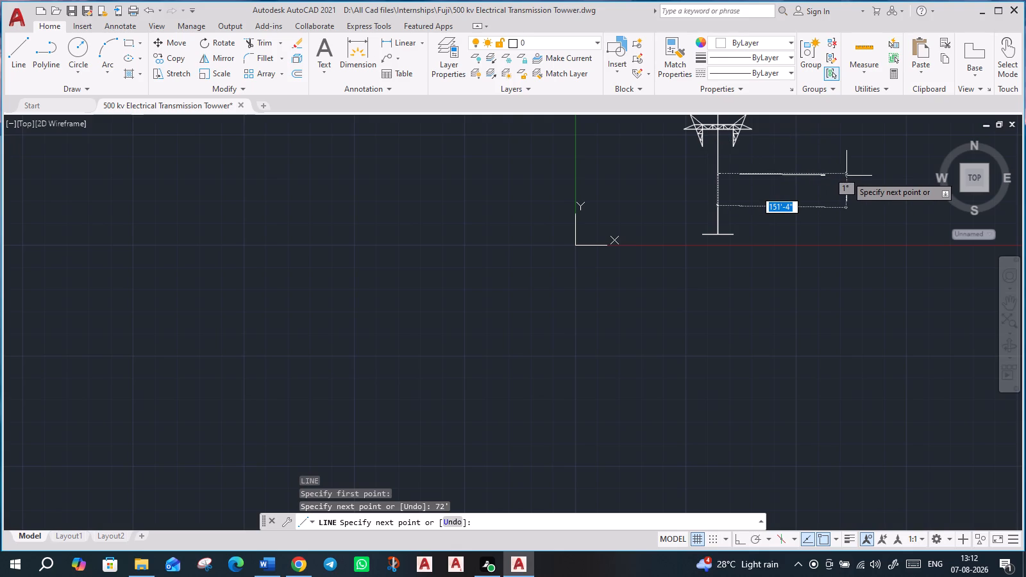
click(884, 174)
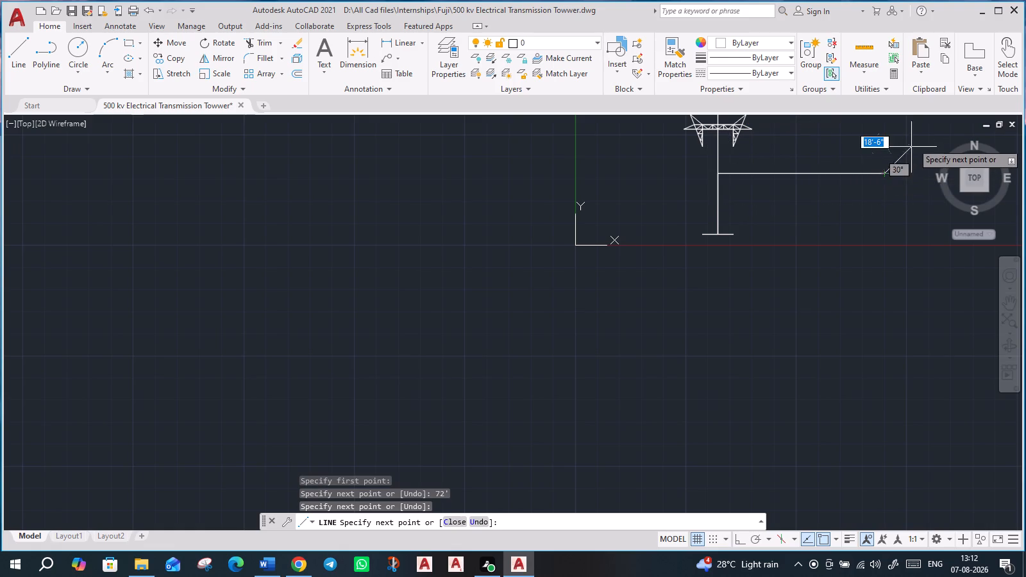
key(Escape)
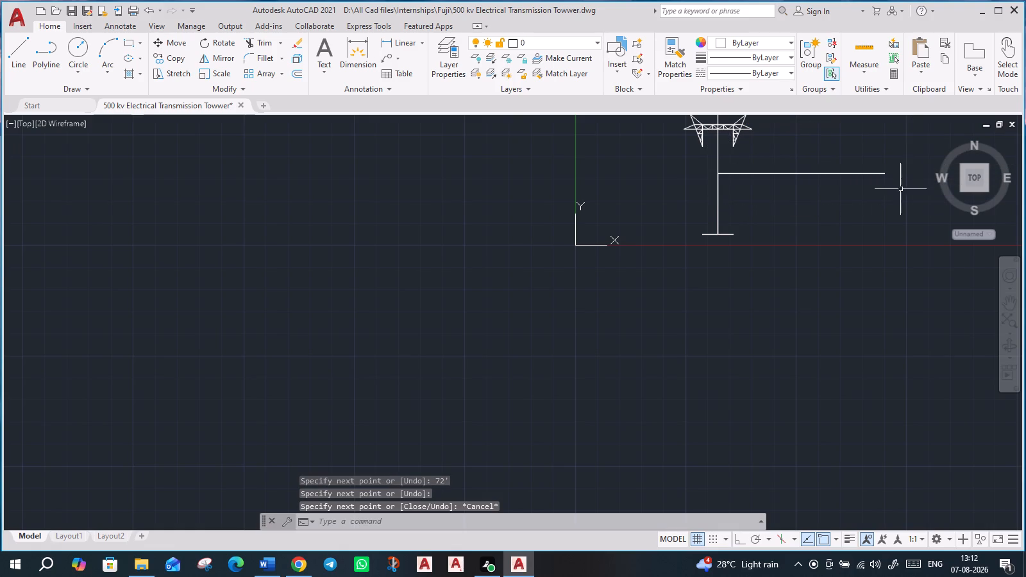
Draw a line about 36'-6" long from the right leg's lower tip to the horizontal line's start on the centre line.
scroll(898, 221, down, 4)
scroll(893, 259, up, 2)
middle_drag(877, 249, 686, 426)
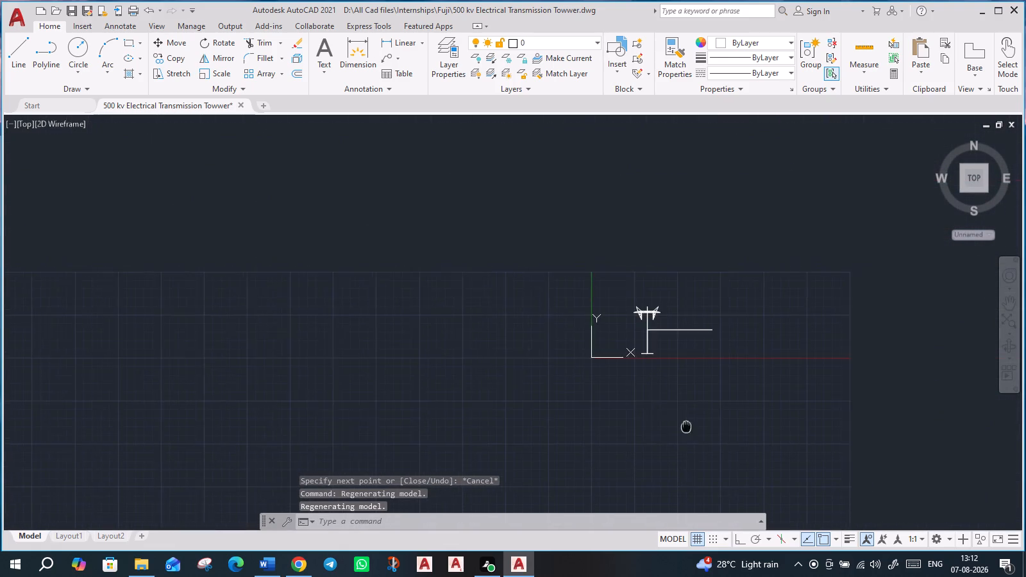
scroll(646, 369, up, 4)
middle_drag(693, 257, 633, 448)
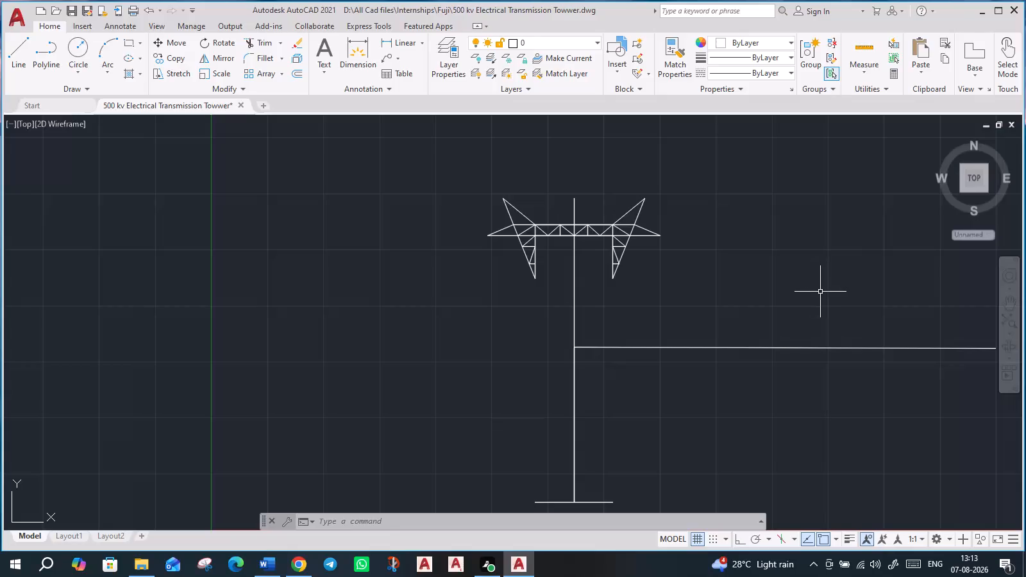
key(l)
key(Return)
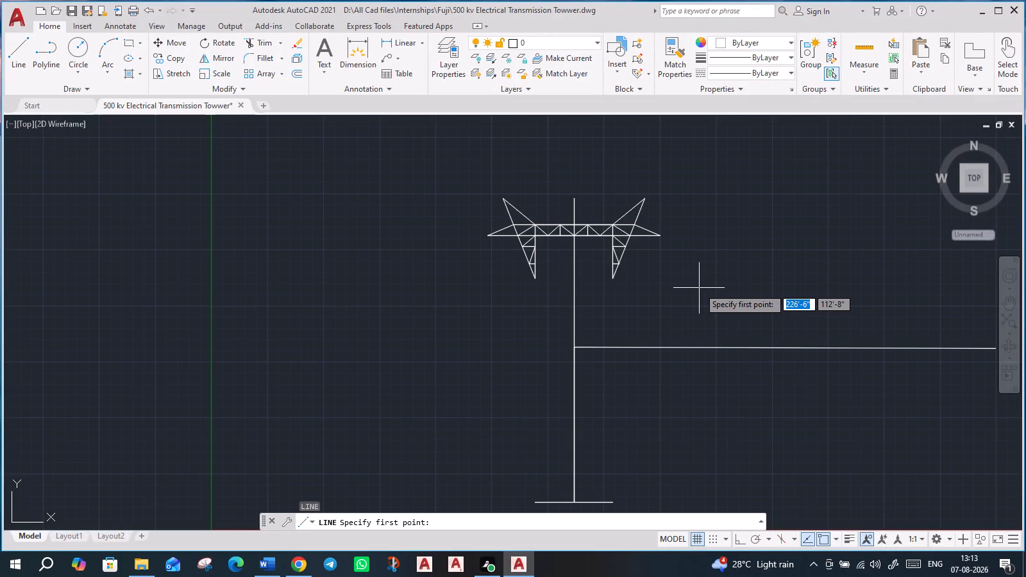
scroll(628, 285, up, 2)
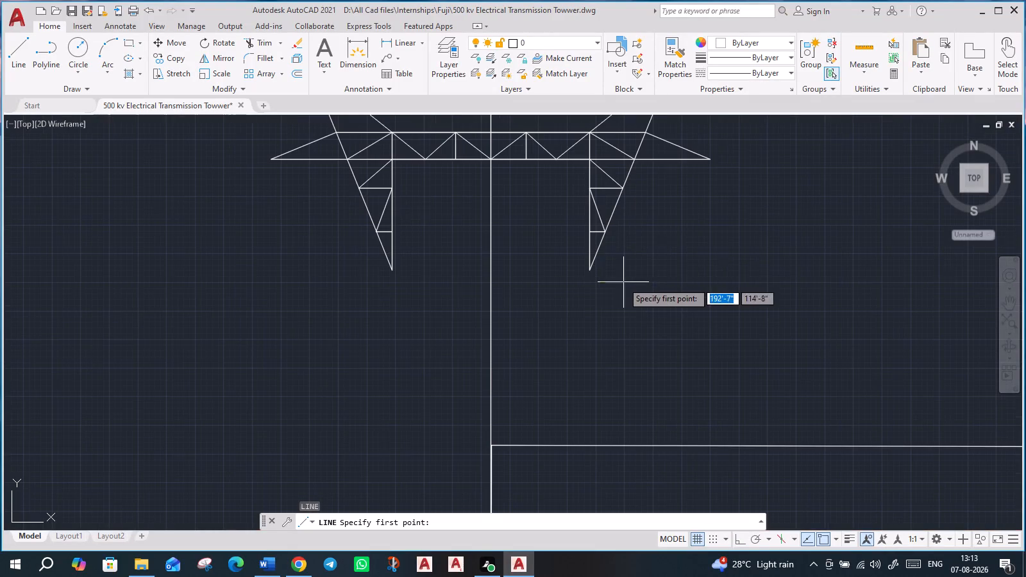
click(591, 271)
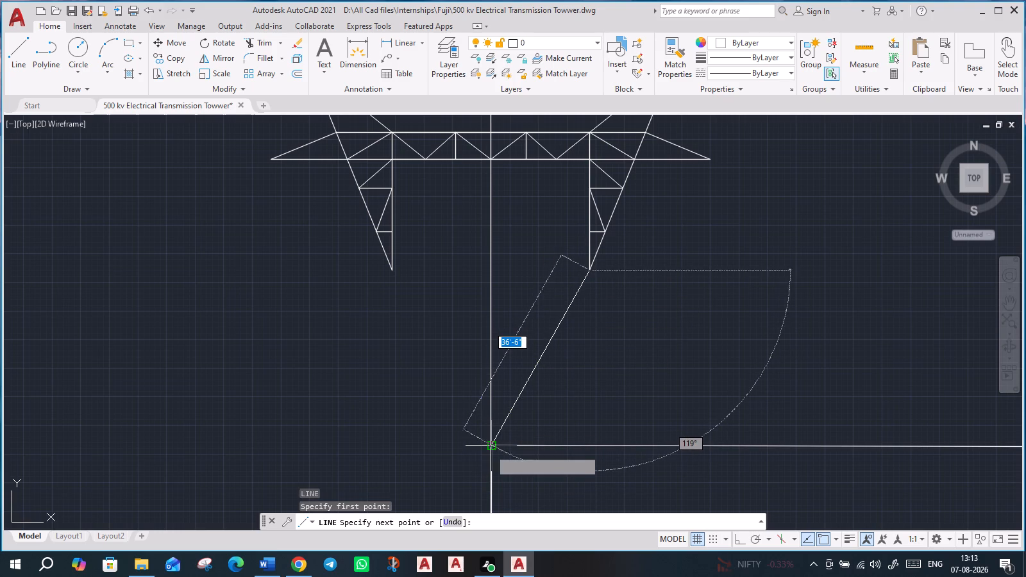
click(490, 449)
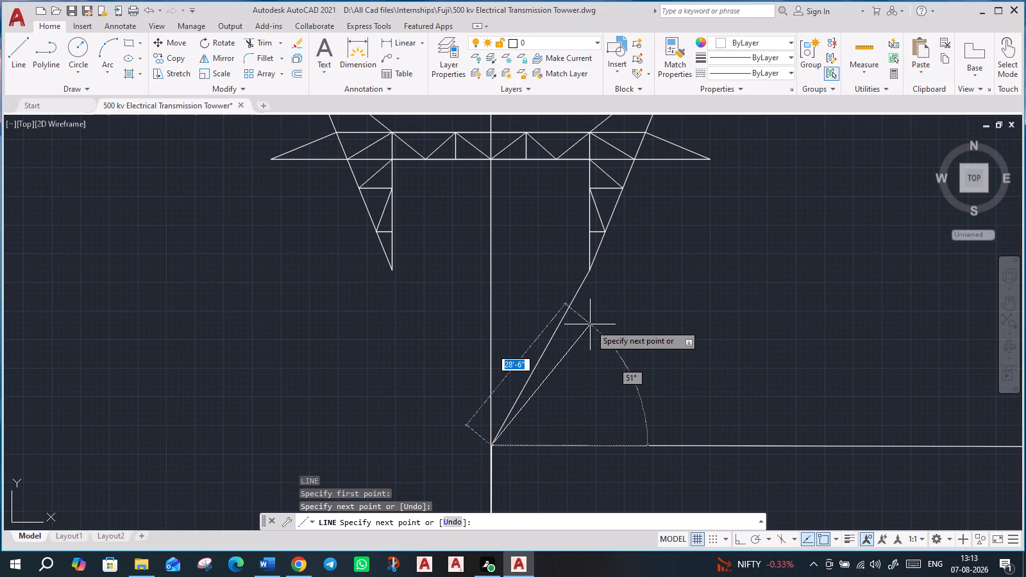
key(Escape)
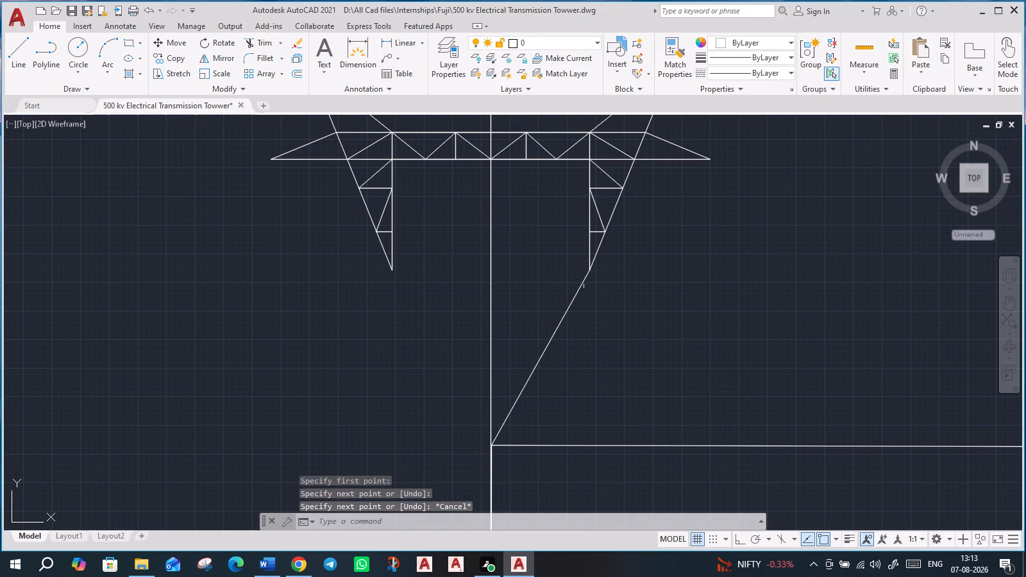
Draw a steep line about 32'-1" long from the right leg's lower tip down to the horizontal line.
key(l)
key(Return)
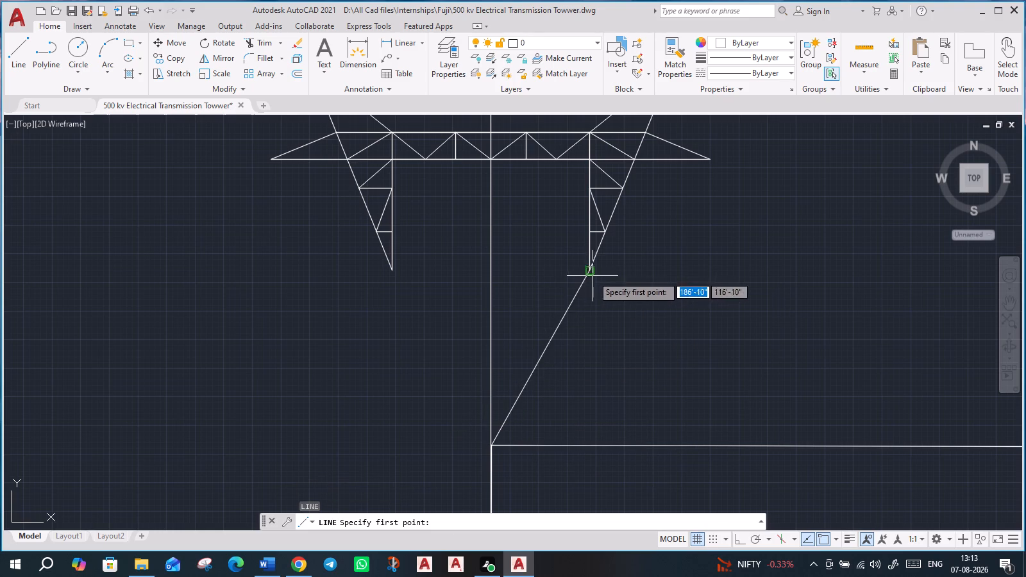
click(591, 274)
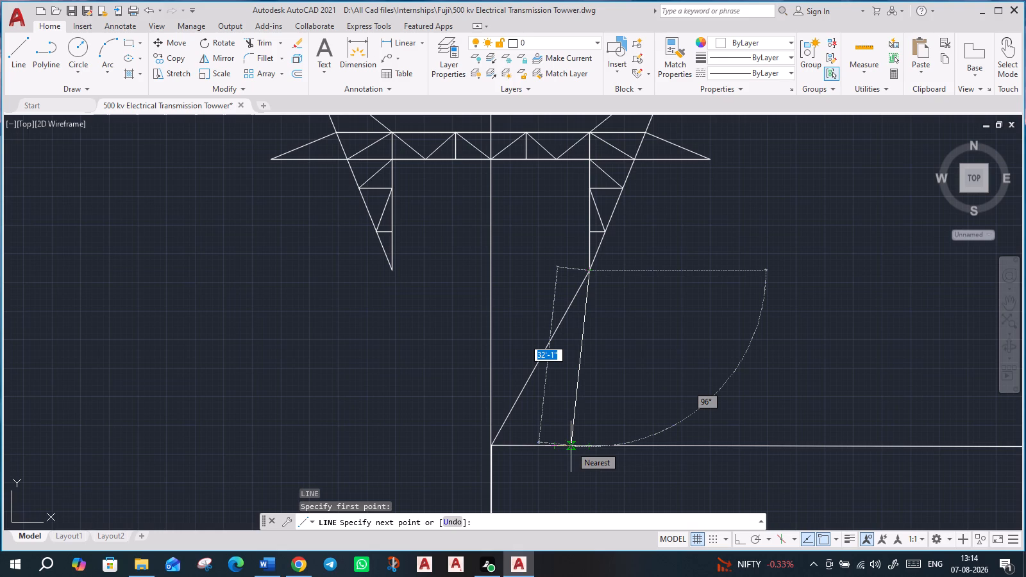
click(571, 446)
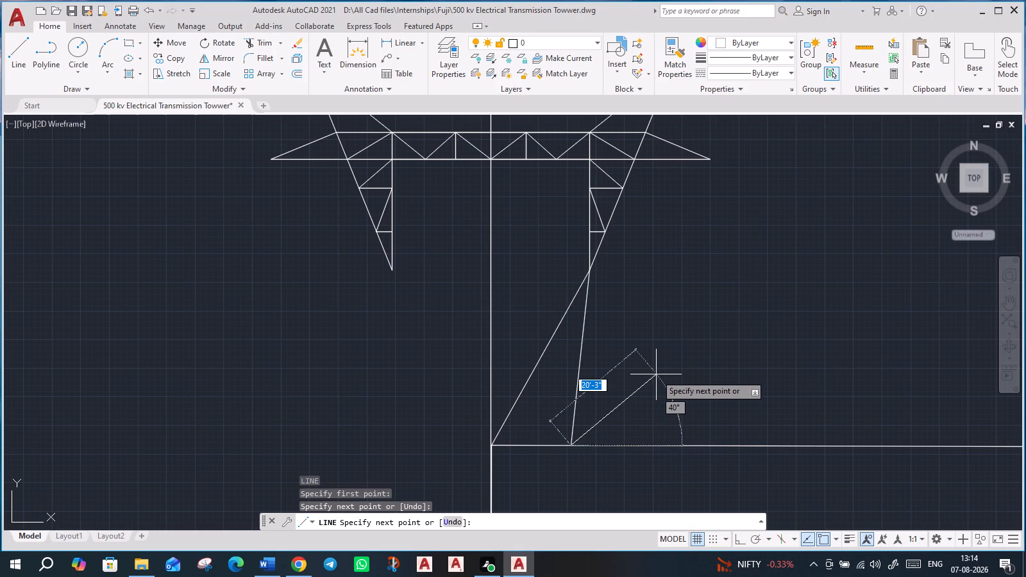
key(Escape)
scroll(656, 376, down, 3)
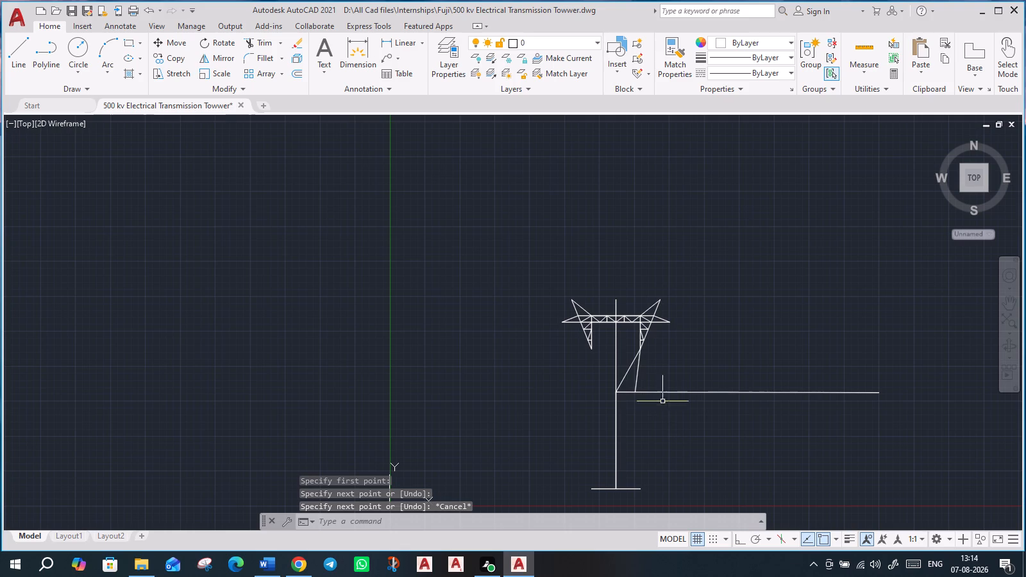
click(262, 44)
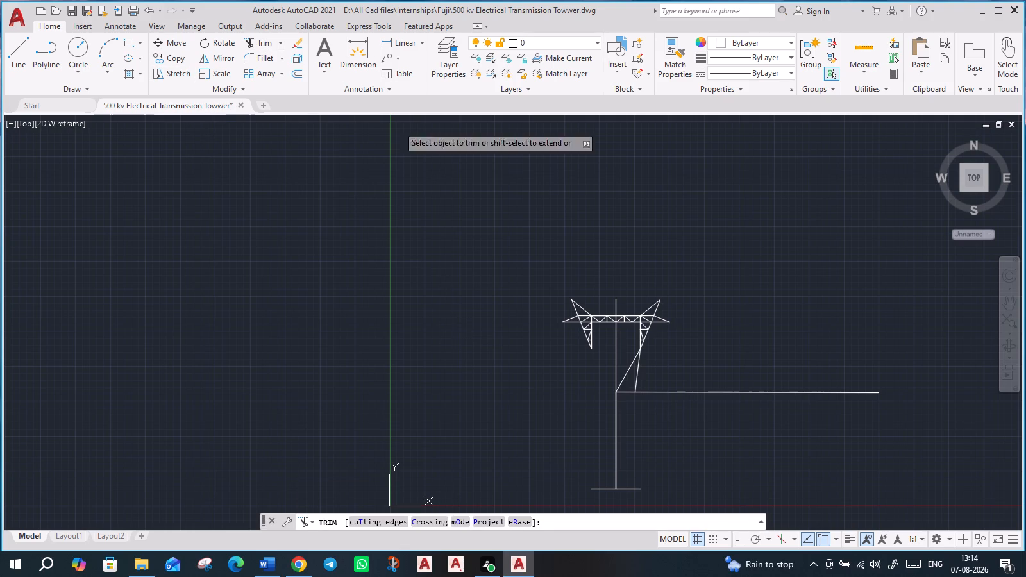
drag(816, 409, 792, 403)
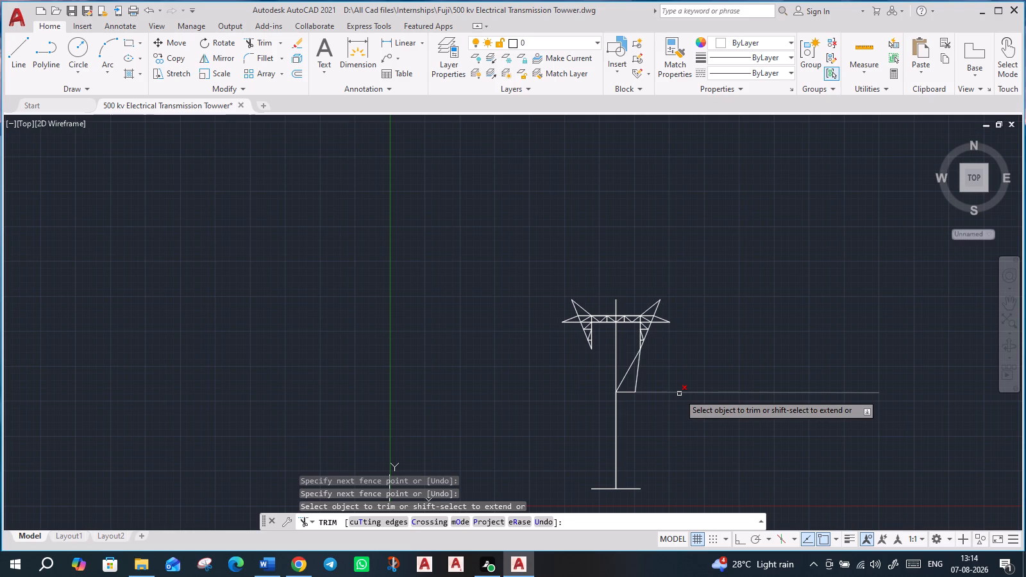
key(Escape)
Trim the horizontal line's excess to the right of the steep leg line, using the selected lines as cutting edges.
click(762, 424)
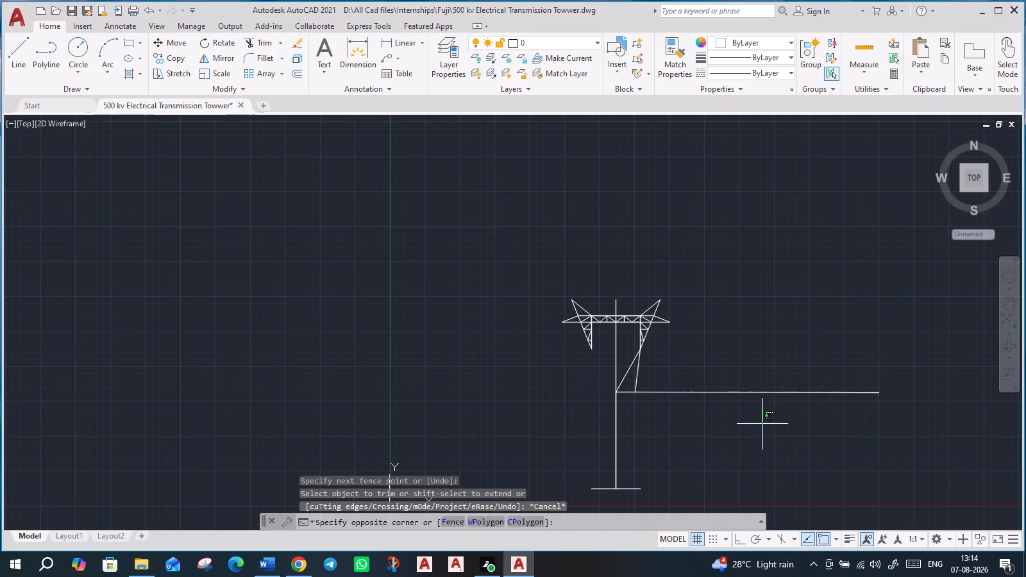
click(625, 367)
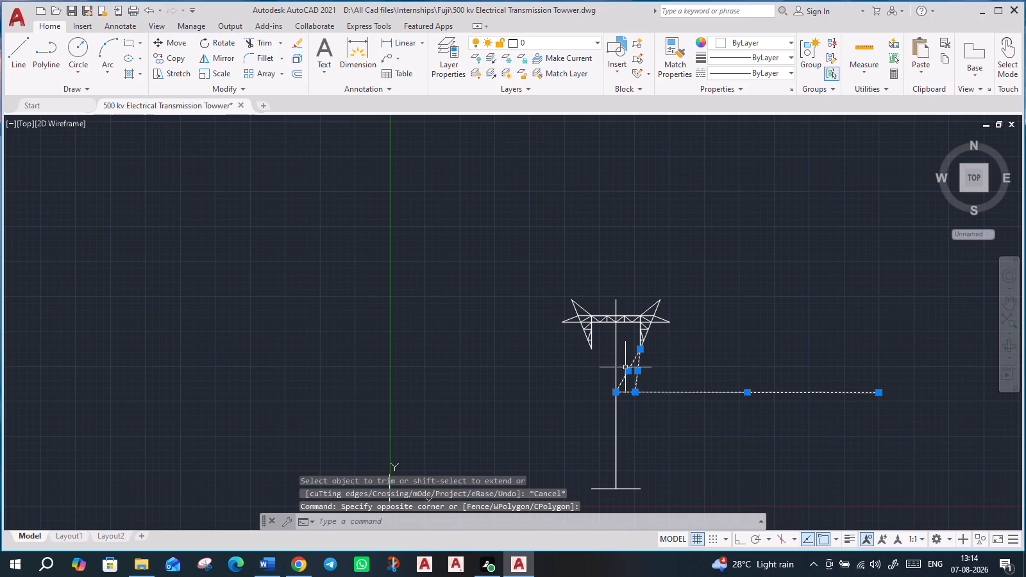
drag(257, 44, 265, 49)
click(697, 394)
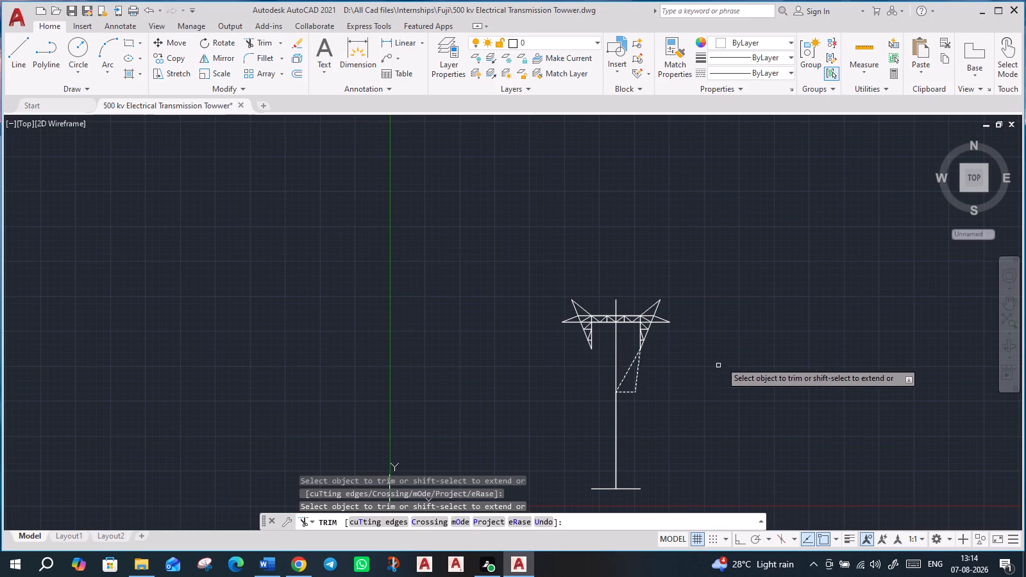
scroll(635, 381, up, 3)
key(Escape)
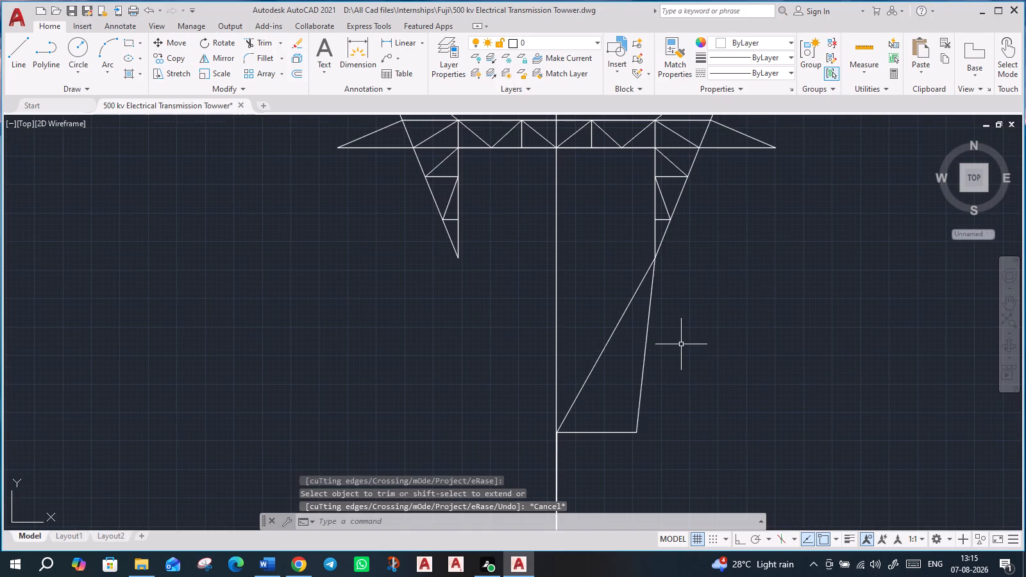
Draw a zigzag polyline between the right waist's two sloping lines, from the lower outer corner upward: about 12'-6", 11', 9'-6", 7'-3", 7'-2" and 4'-7".
scroll(684, 371, down, 2)
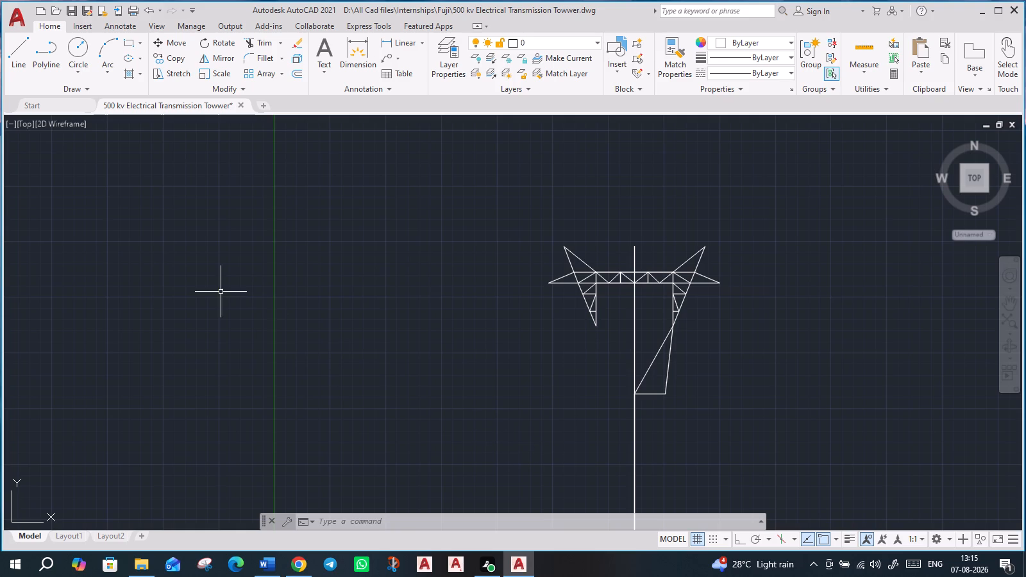
click(49, 60)
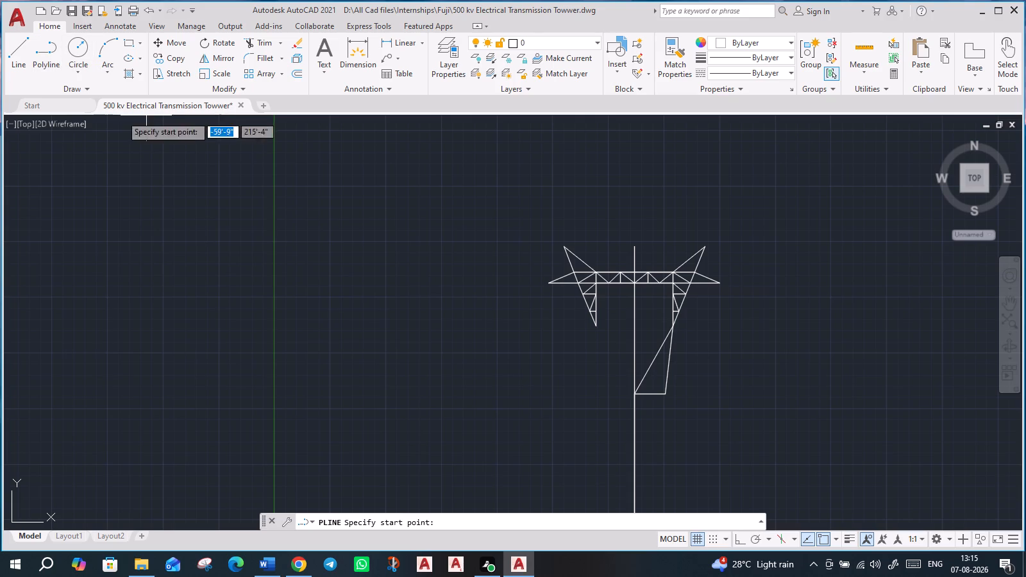
scroll(666, 396, up, 2)
click(665, 396)
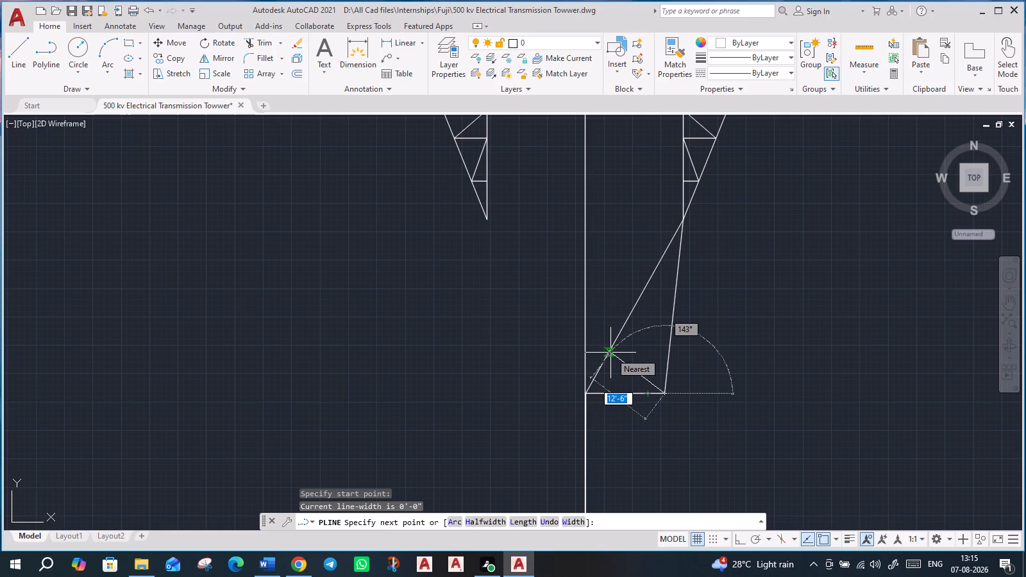
click(610, 353)
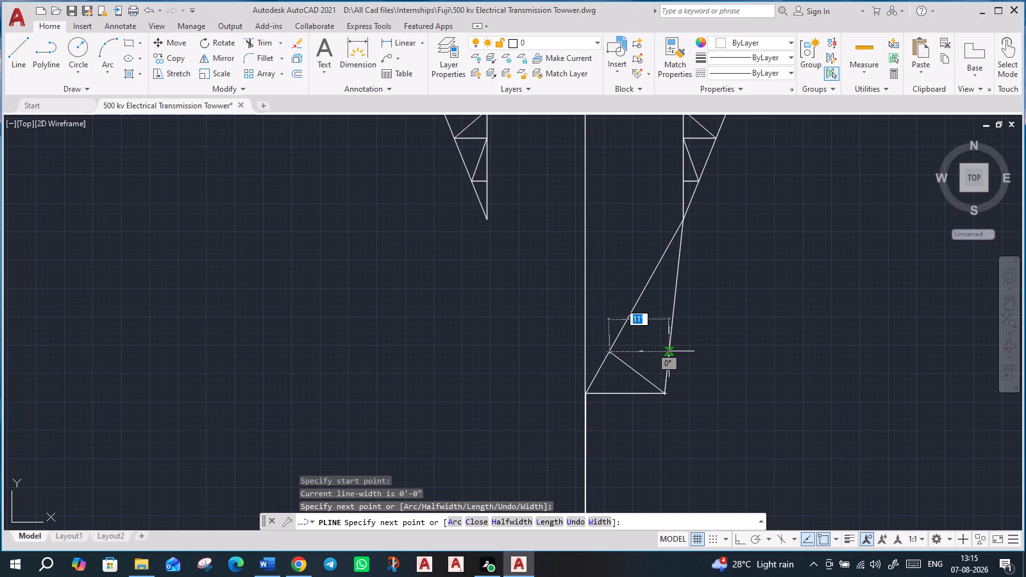
click(669, 351)
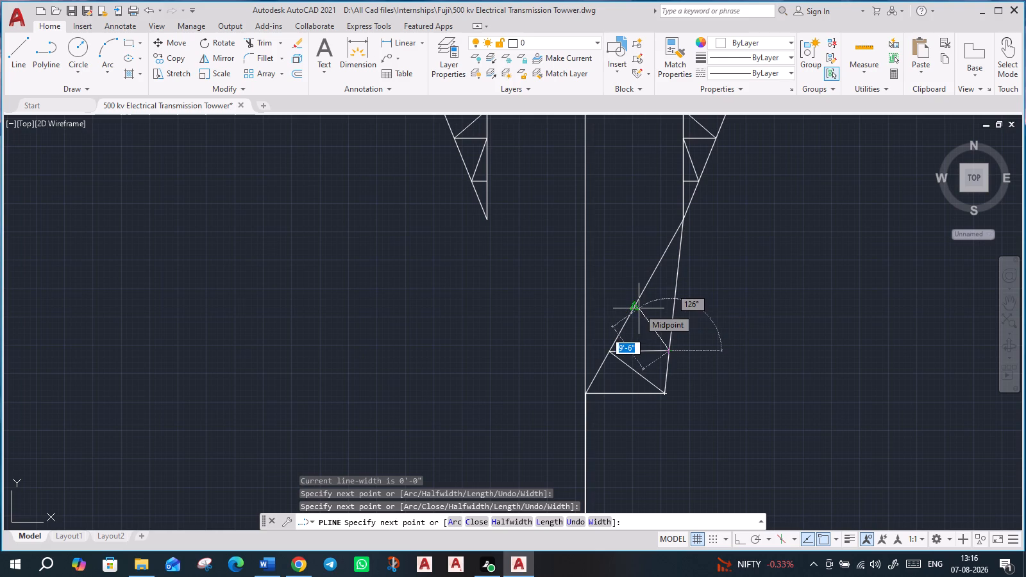
click(636, 309)
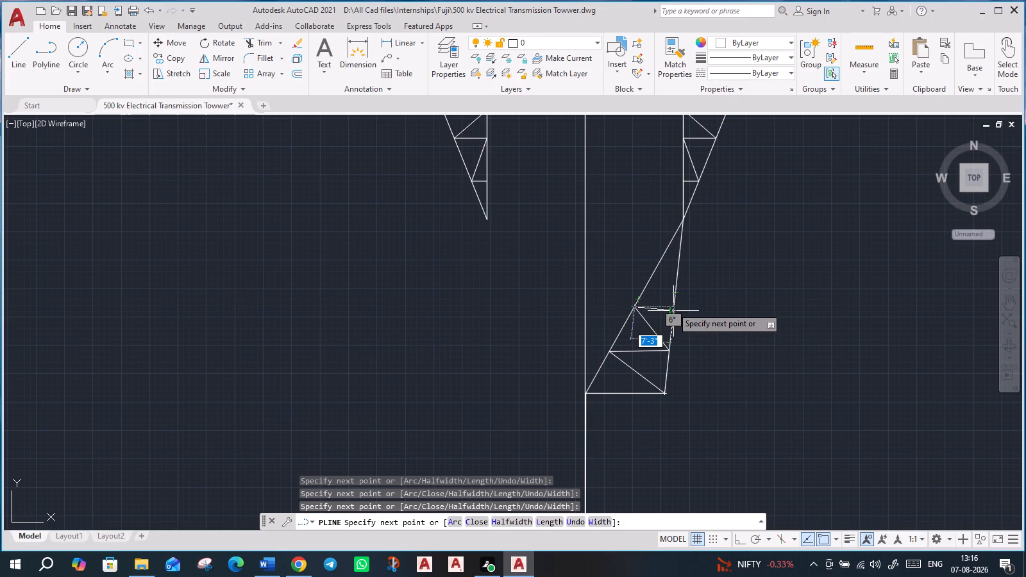
click(673, 304)
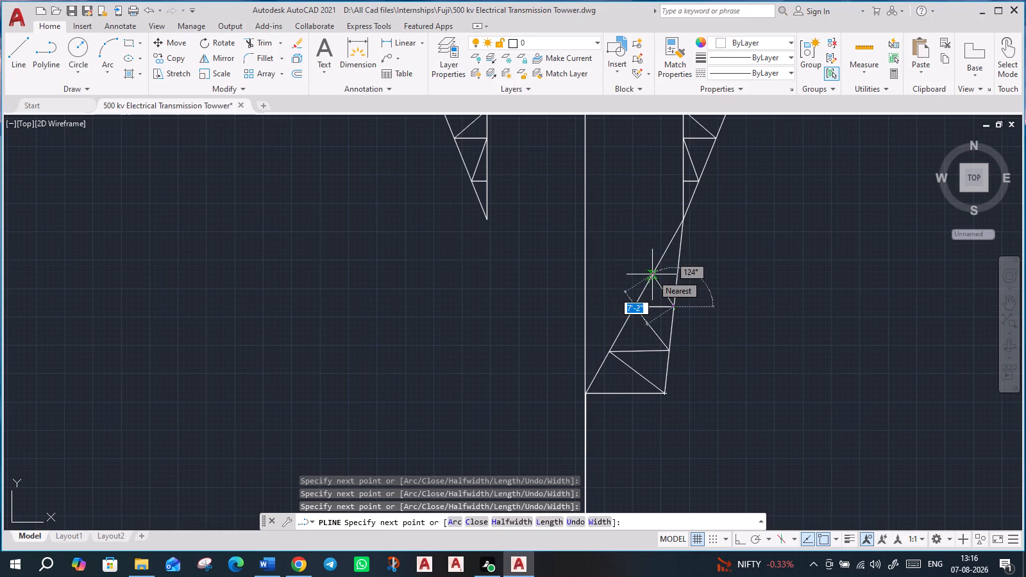
click(652, 274)
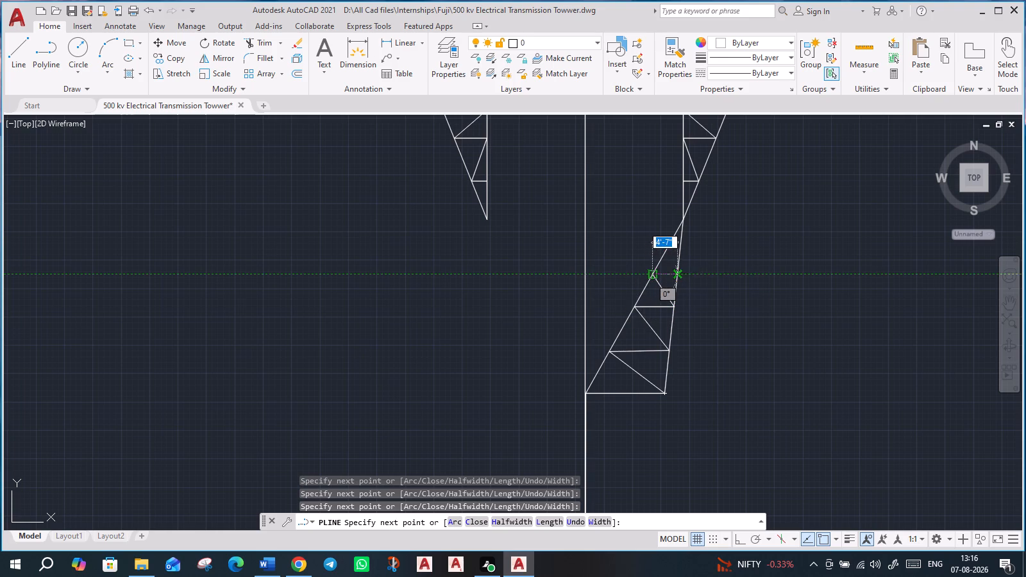
click(676, 274)
key(Escape)
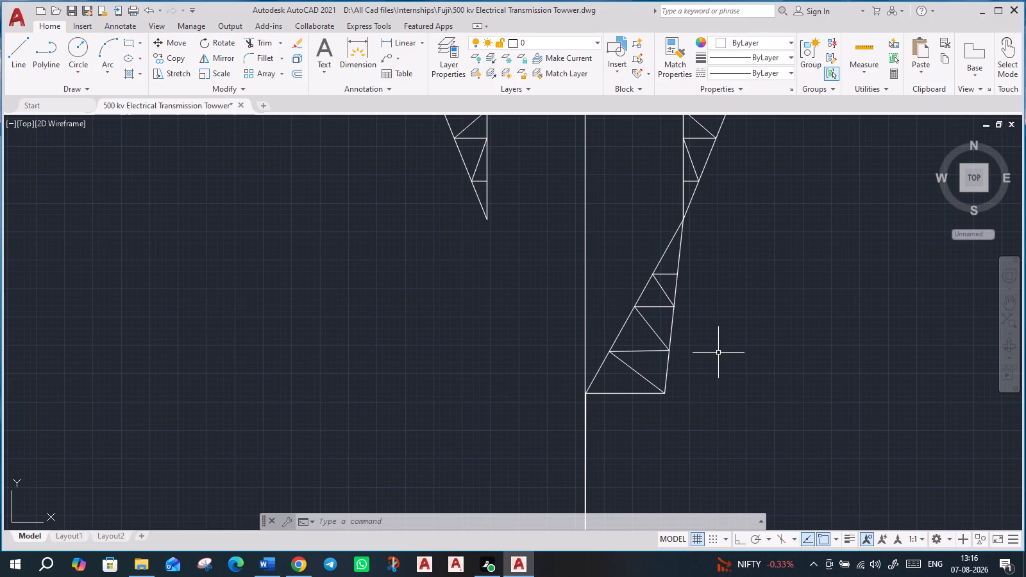
Mirror the braced right waist section, including its bottom horizontal line, about the tower's vertical centre line, keeping the source objects.
scroll(699, 396, down, 2)
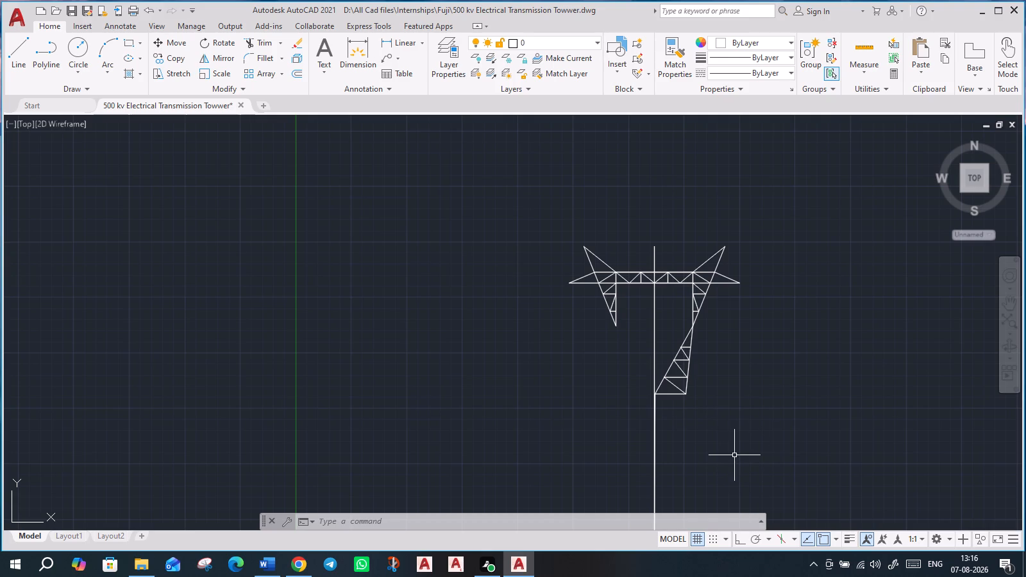
drag(734, 455, 725, 444)
click(668, 350)
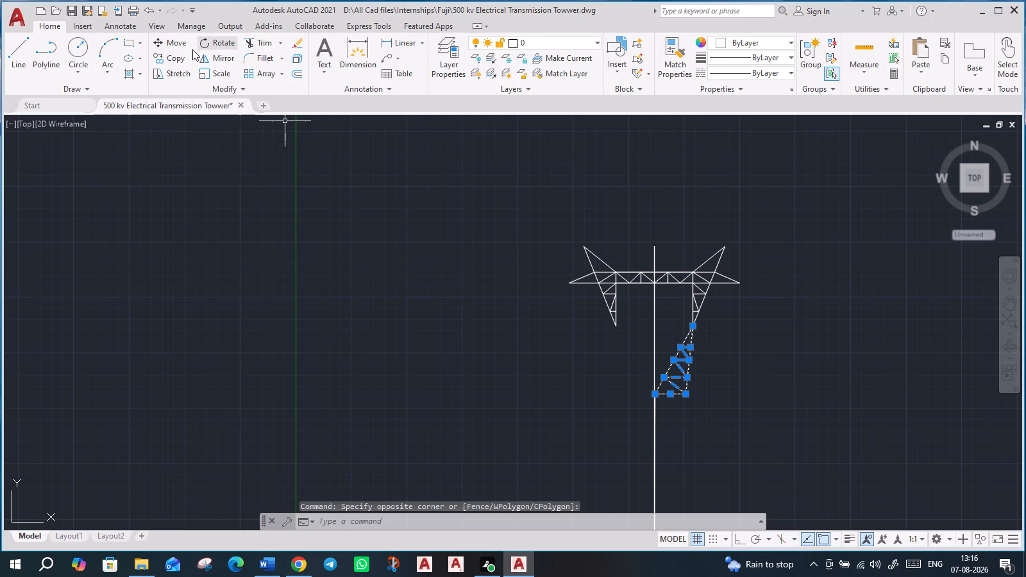
click(222, 56)
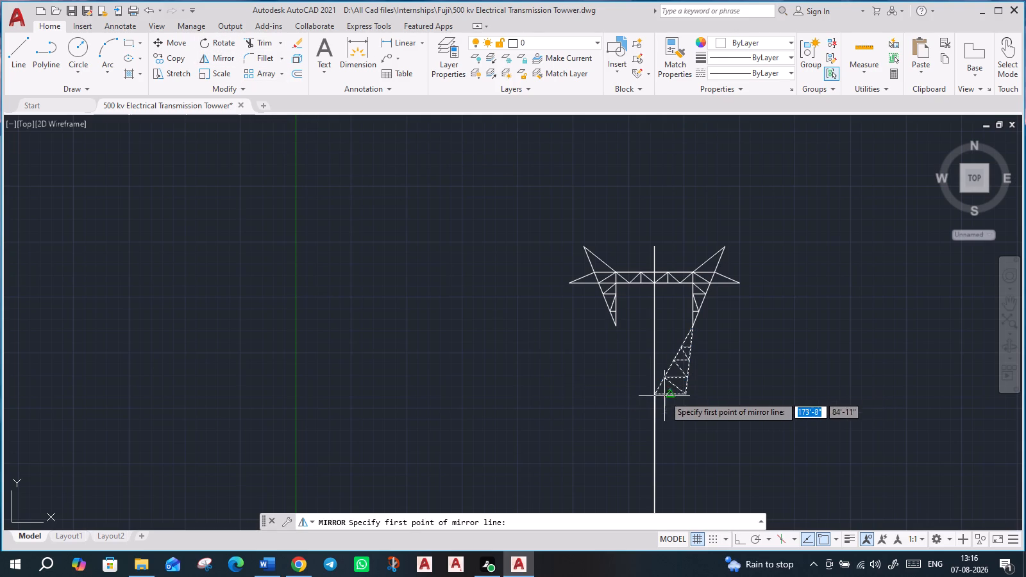
click(657, 393)
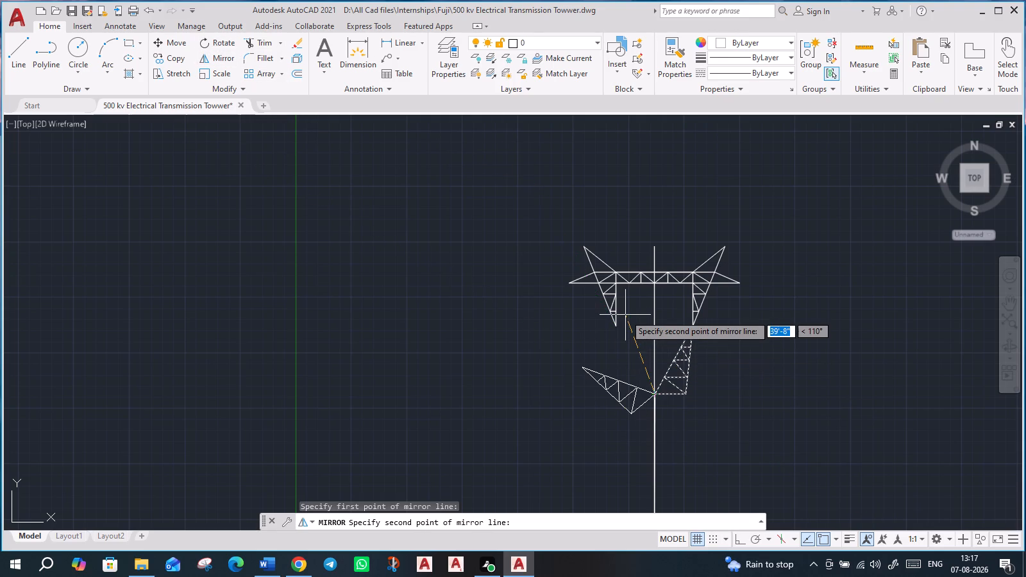
click(654, 296)
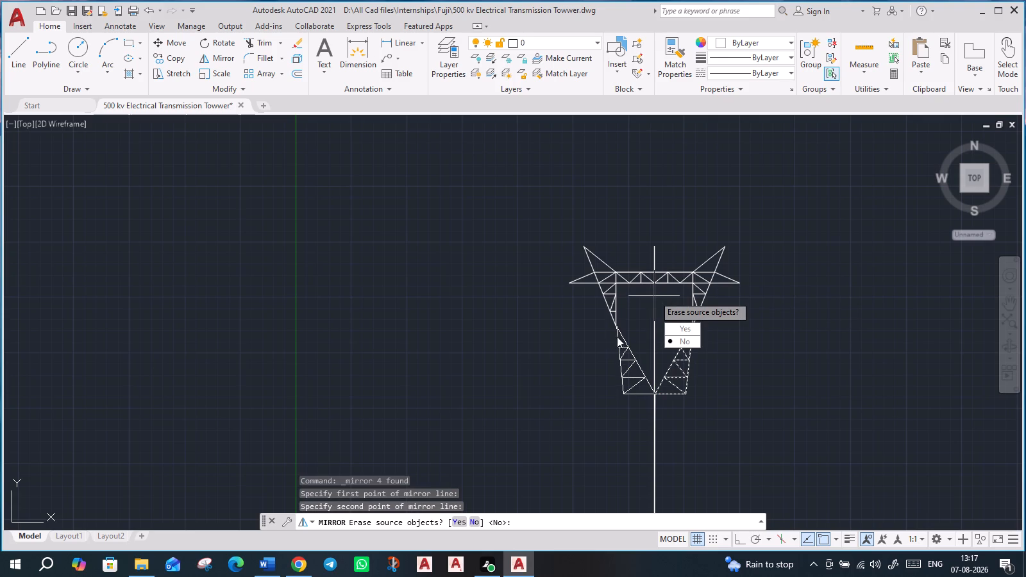
key(Return)
Stretch the upper end of the left waist's outer line to meet the left leg's lower tip.
scroll(645, 343, up, 2)
scroll(594, 304, up, 2)
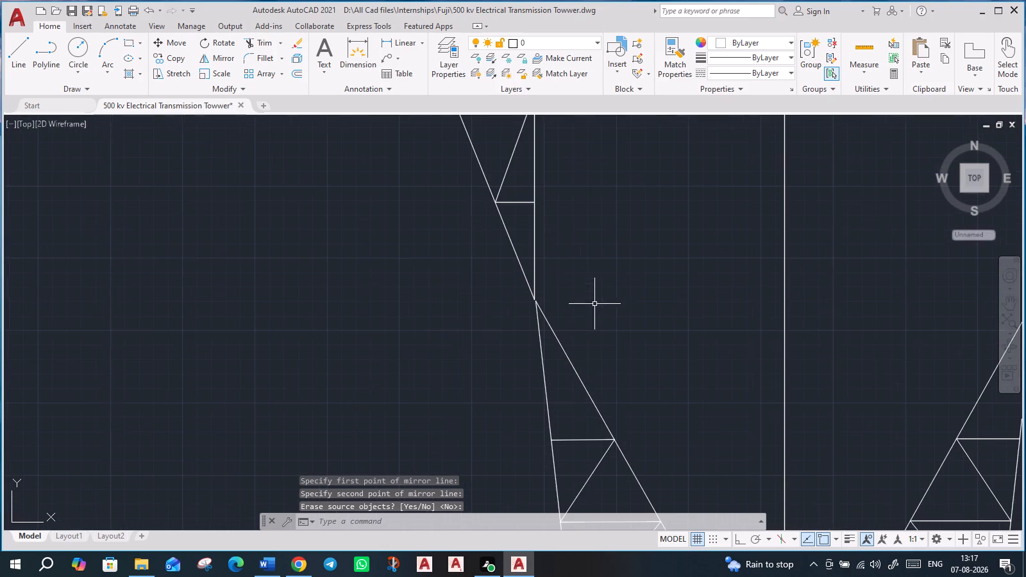
scroll(573, 299, up, 2)
scroll(517, 305, up, 3)
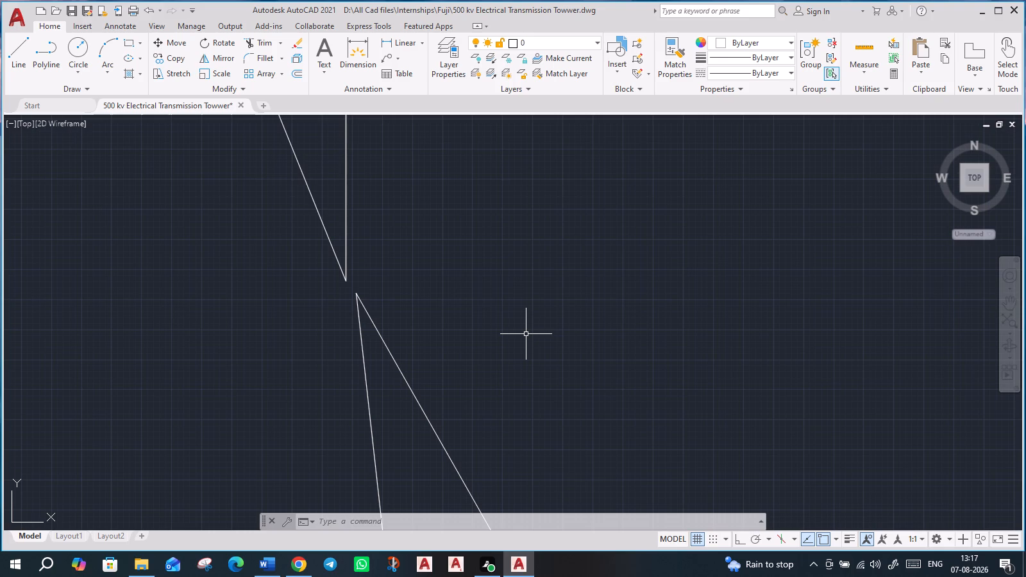
key(Escape)
click(358, 325)
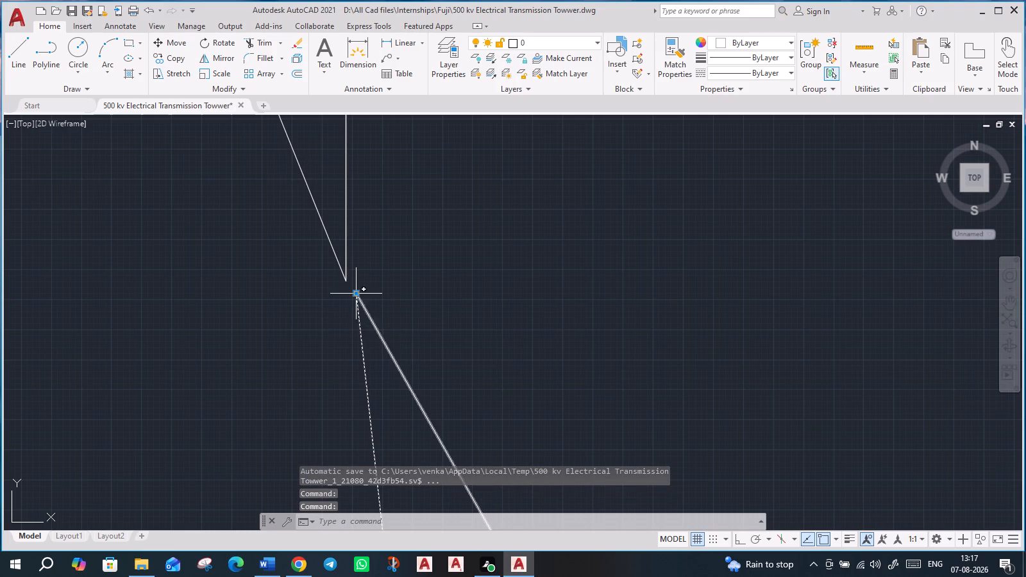
click(358, 294)
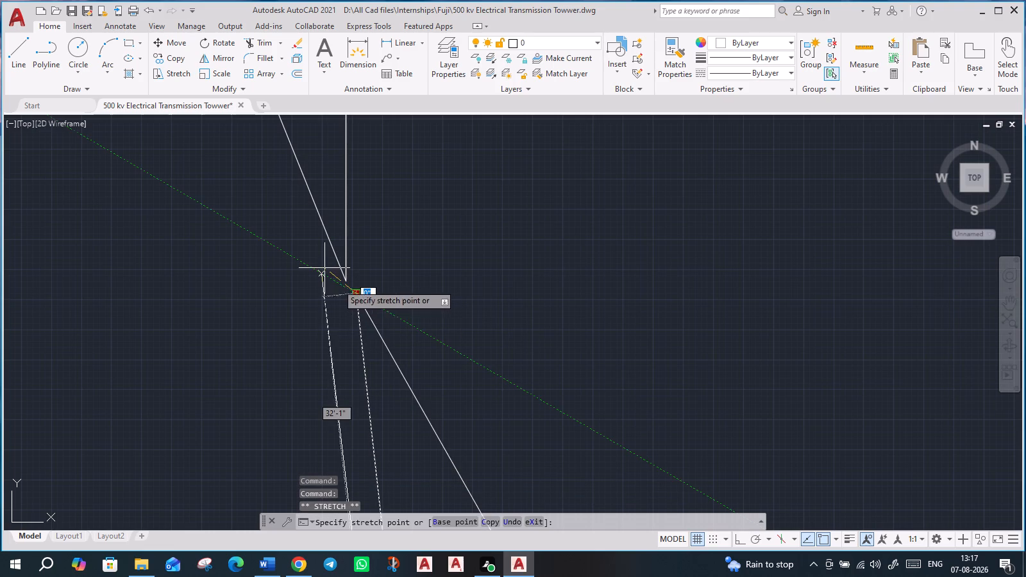
click(356, 286)
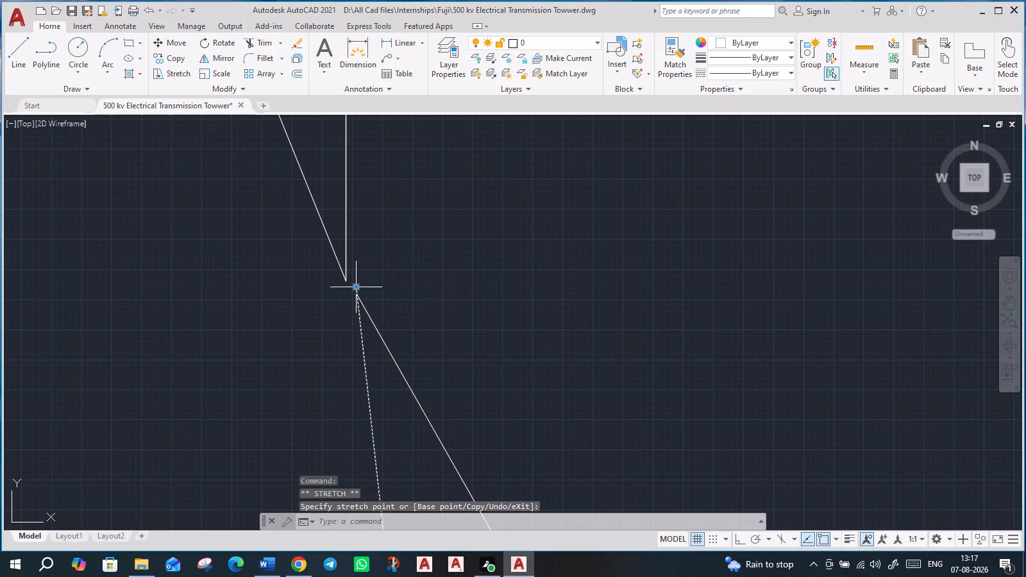
click(357, 287)
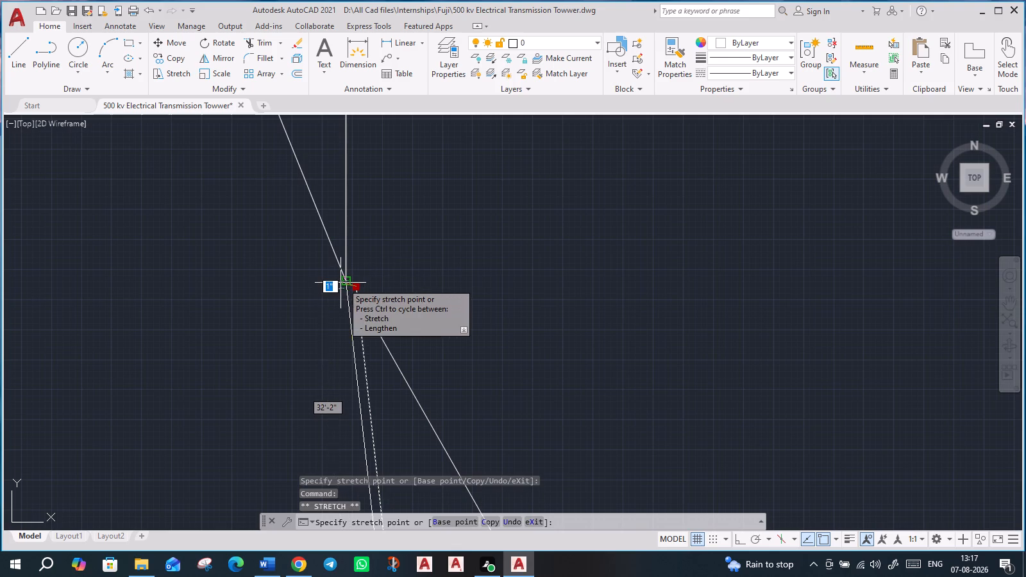
click(342, 283)
key(Escape)
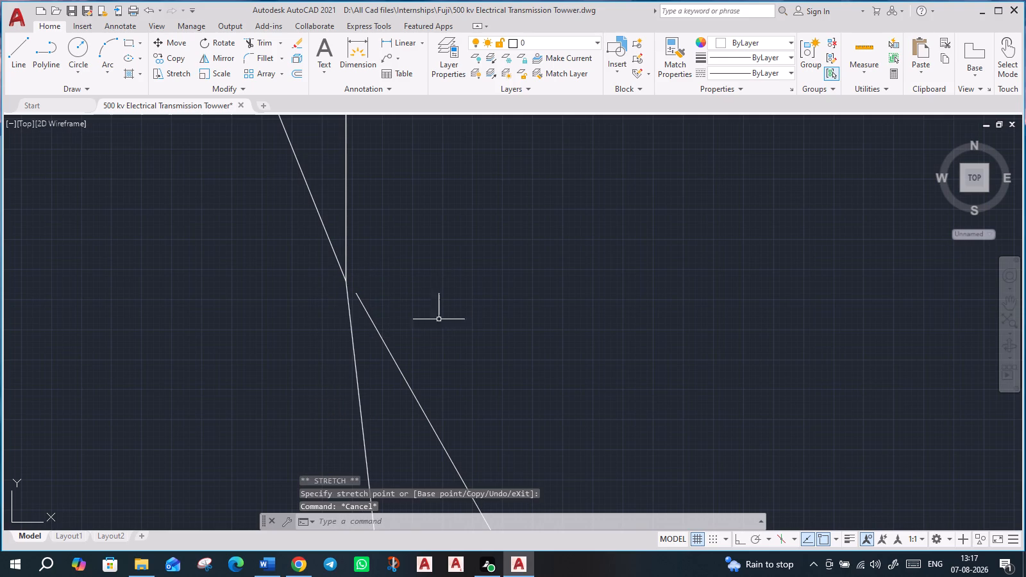
Stretch the upper end of the left waist's inner diagonal to the same left leg tip, making it about 36'-8" long.
click(362, 305)
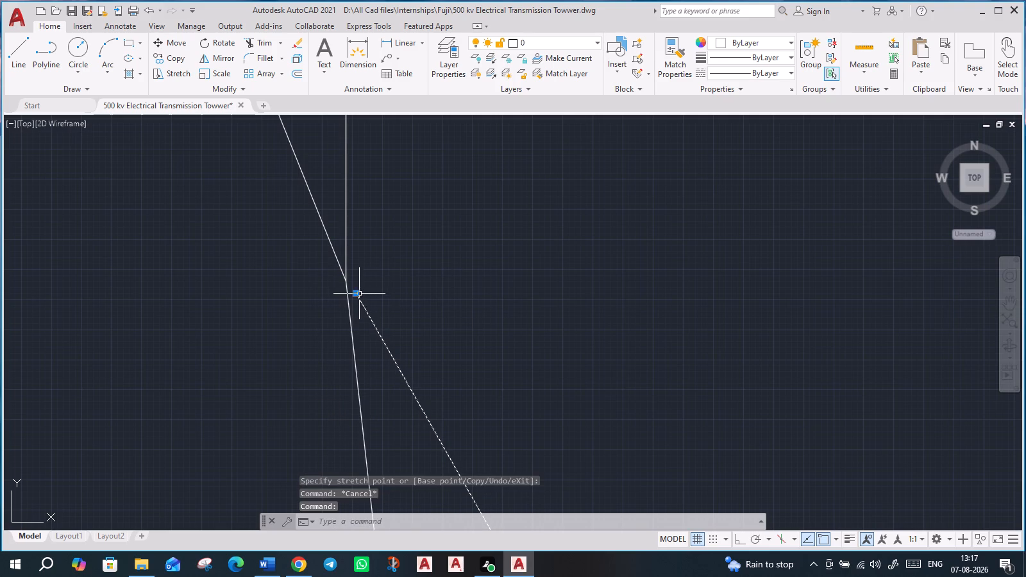
click(358, 294)
click(349, 281)
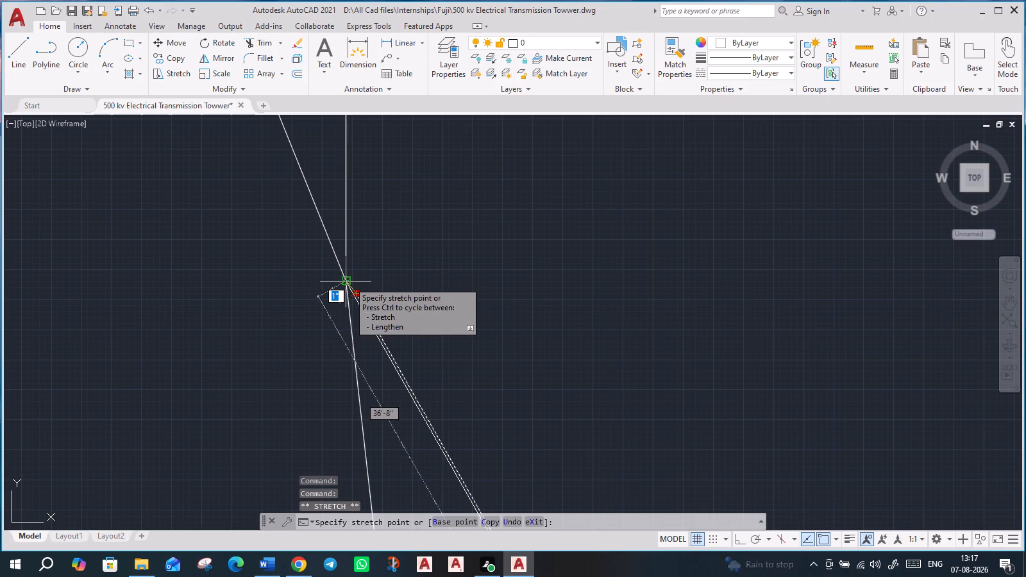
scroll(372, 274, up, 4)
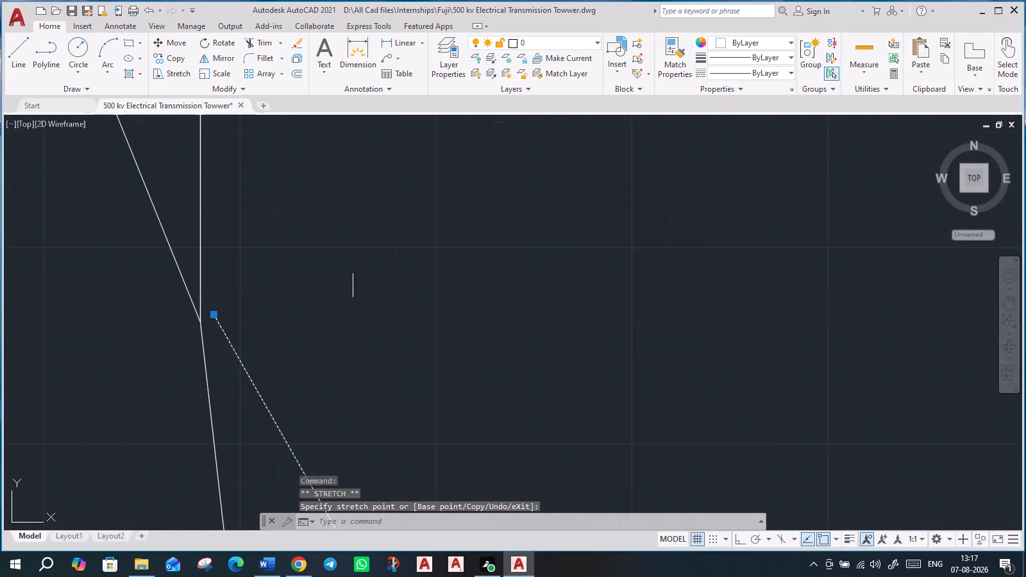
key(Escape)
click(215, 320)
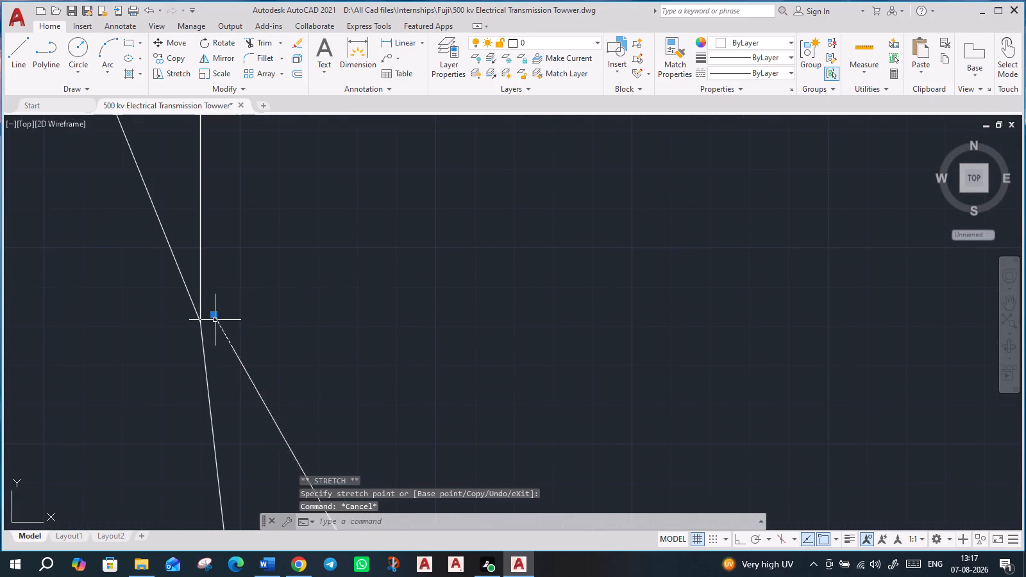
click(213, 314)
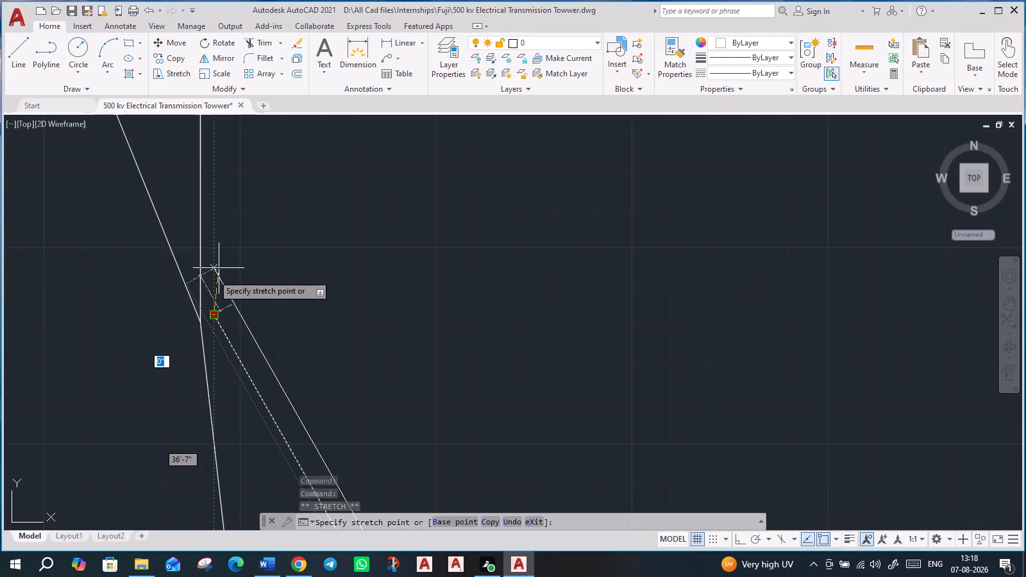
click(199, 321)
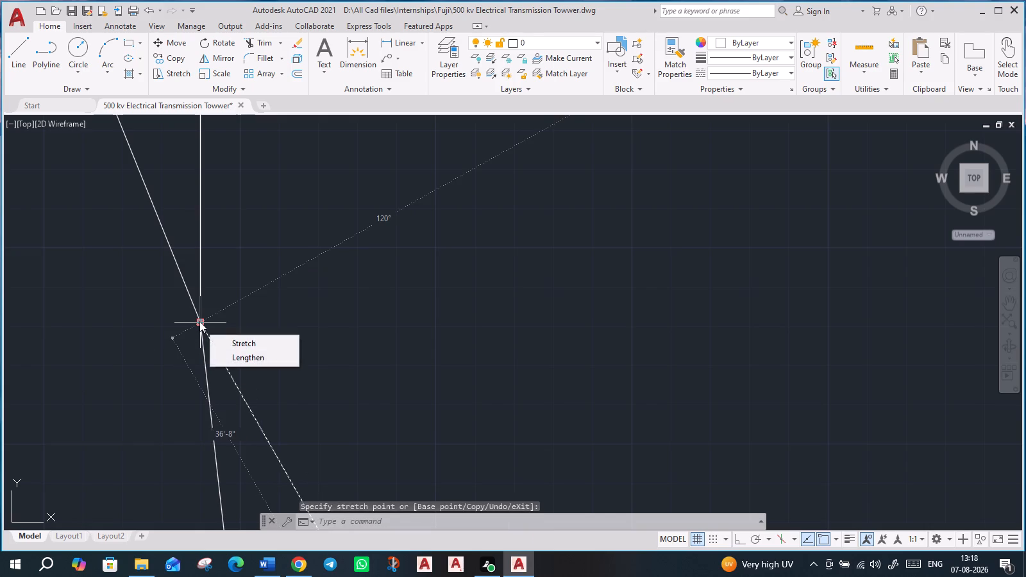
key(Escape)
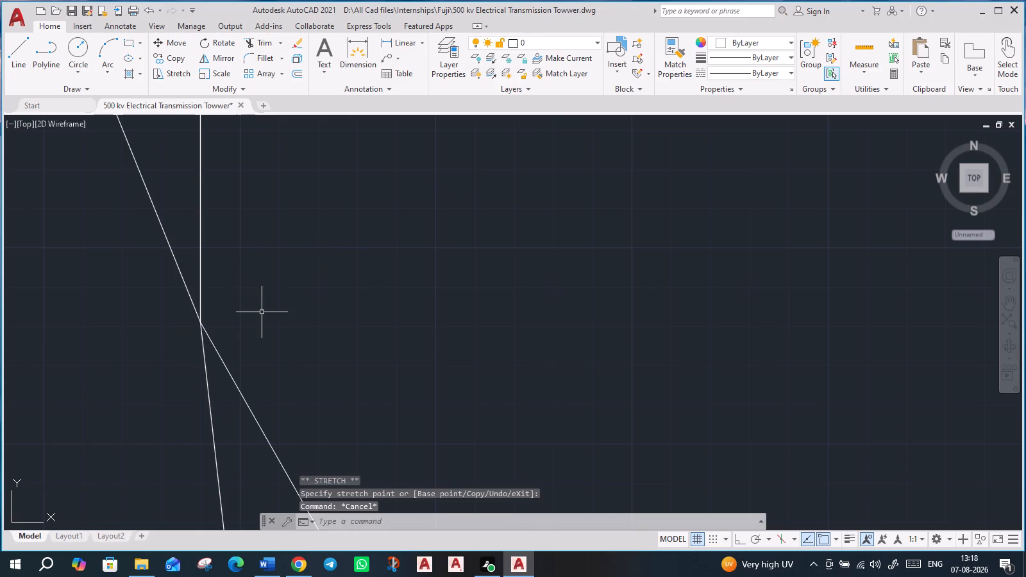
Examine the waist bracing and leg joints on both sides, and the whole tower down to its base line.
scroll(253, 312, down, 2)
scroll(298, 350, down, 2)
middle_drag(395, 378, 395, 372)
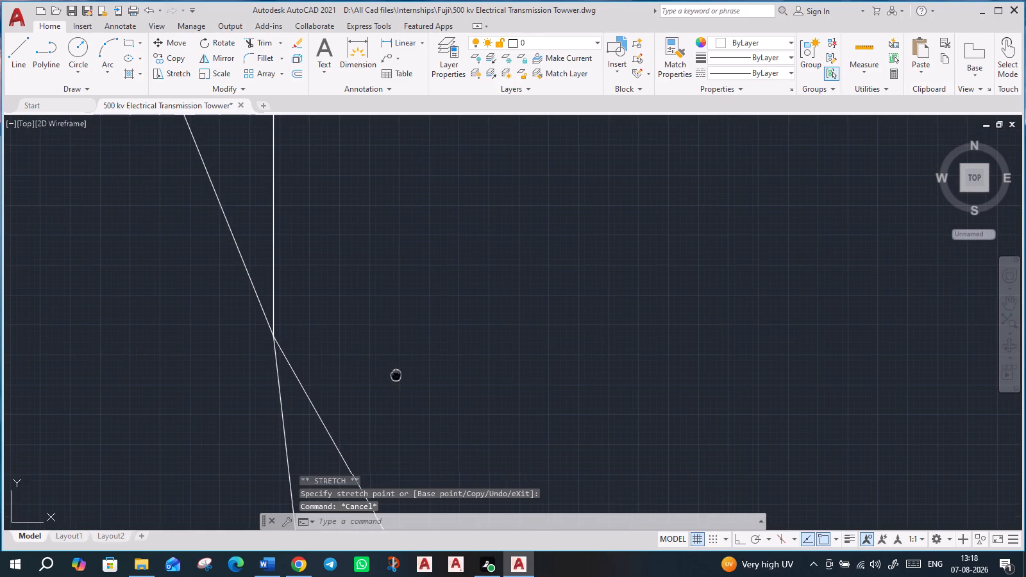
middle_drag(395, 372, 338, 164)
scroll(398, 265, down, 3)
scroll(539, 391, down, 2)
middle_drag(588, 401, 537, 333)
scroll(544, 392, down, 1)
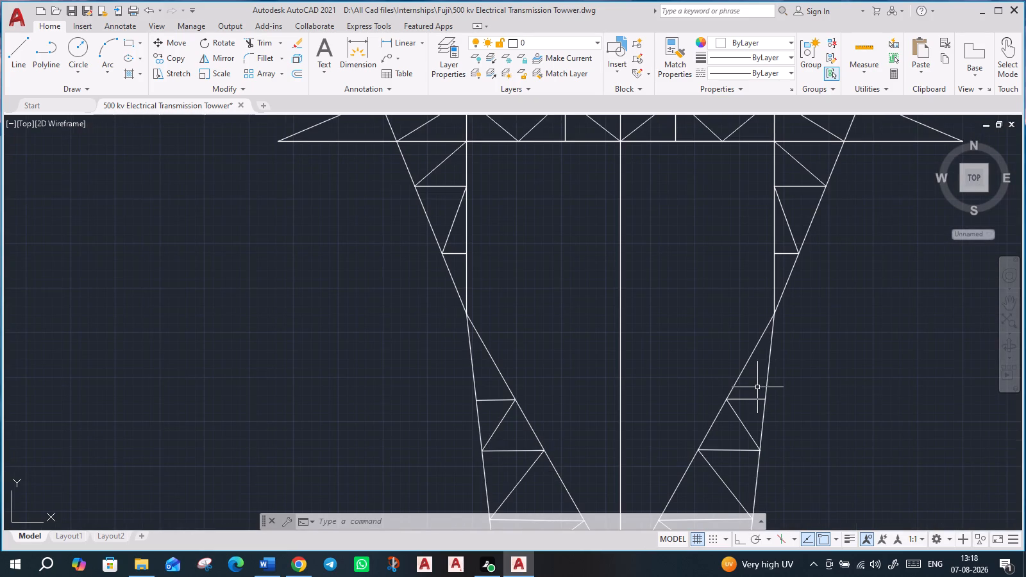
scroll(781, 388, up, 1)
scroll(781, 388, down, 3)
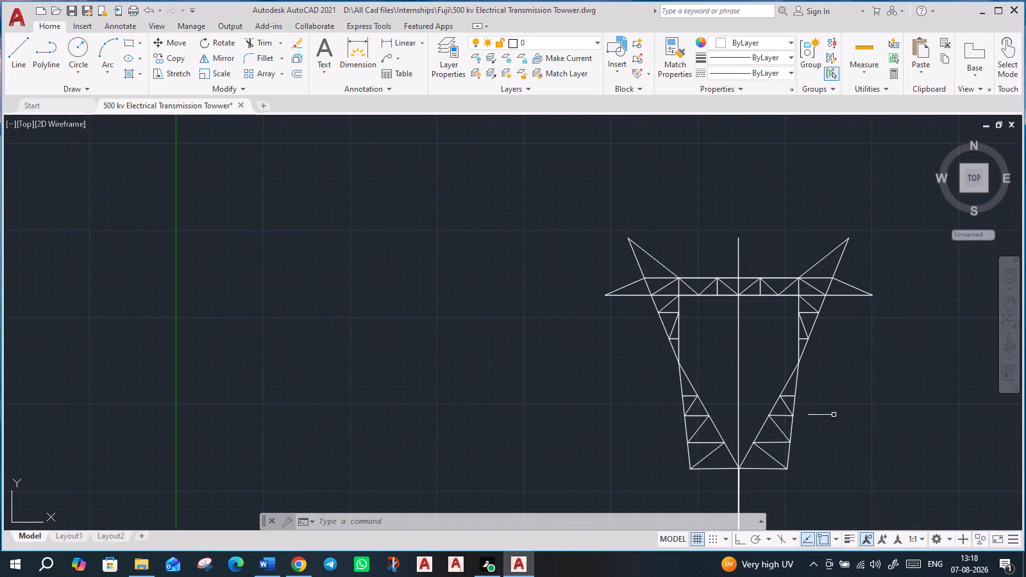
middle_drag(837, 420, 782, 367)
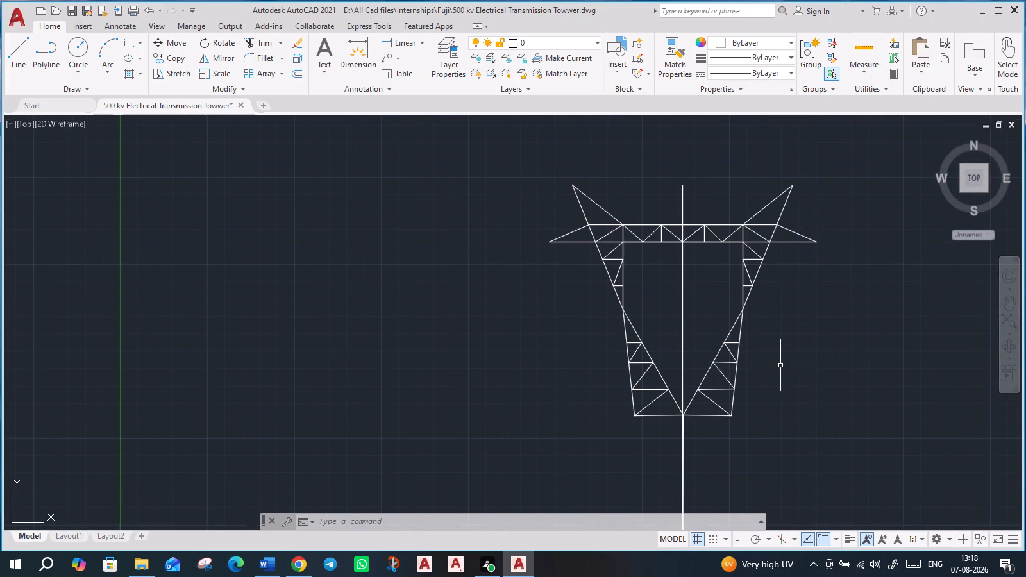
scroll(787, 392, up, 2)
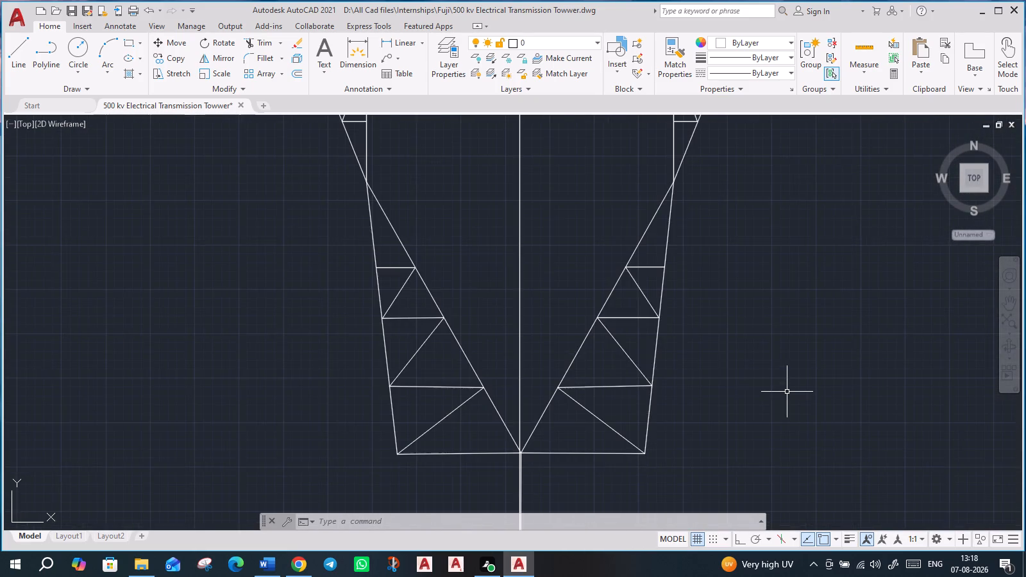
scroll(787, 392, down, 3)
scroll(794, 406, up, 2)
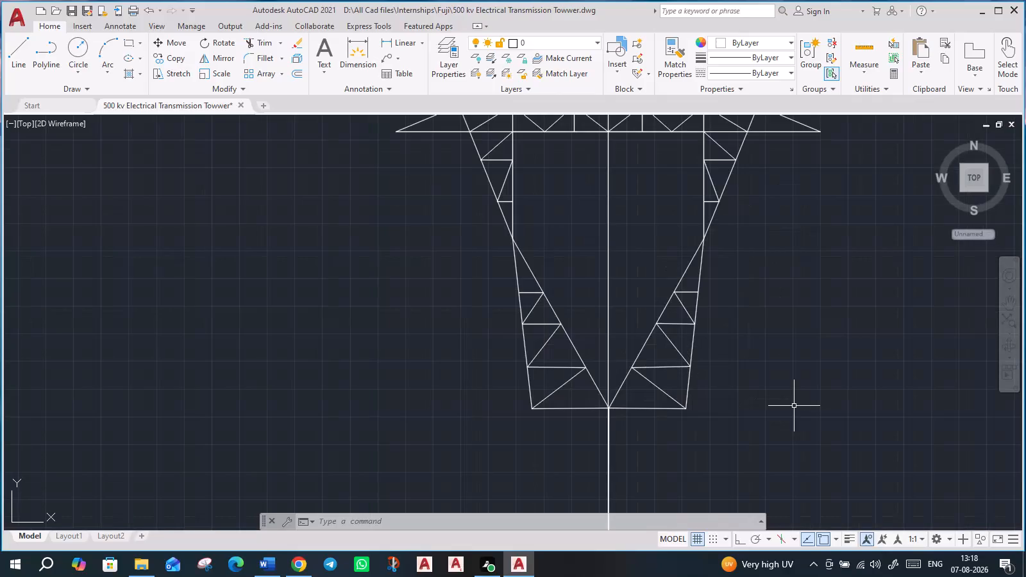
scroll(794, 406, down, 2)
middle_drag(795, 408, 786, 398)
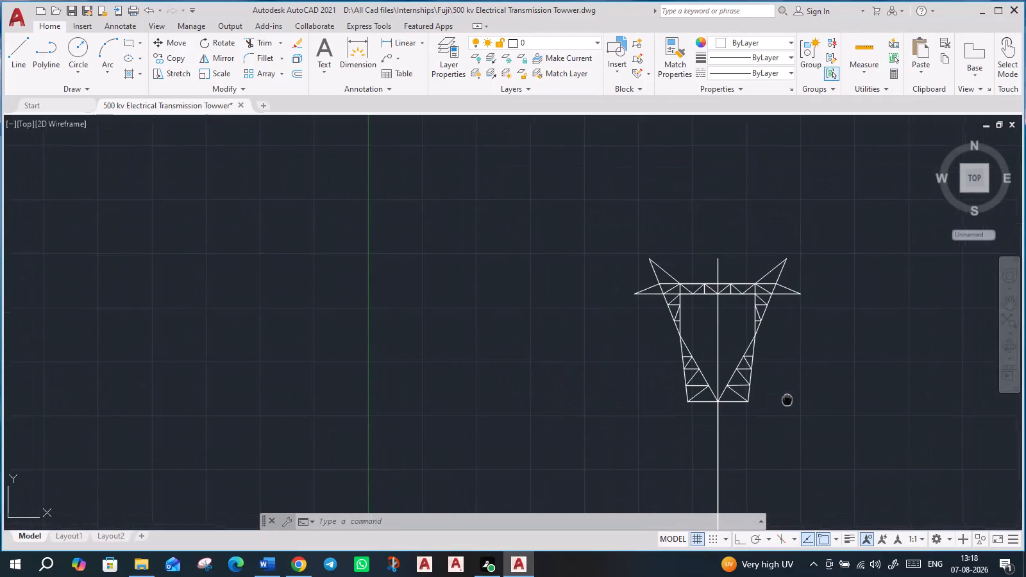
middle_drag(786, 398, 761, 384)
scroll(736, 367, down, 2)
scroll(777, 408, up, 2)
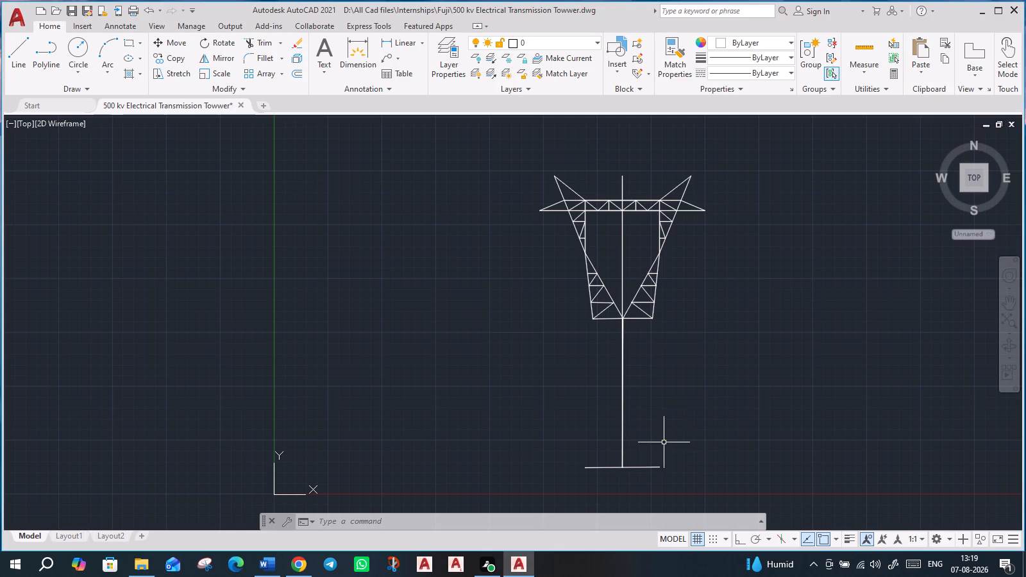
scroll(669, 415, down, 2)
scroll(671, 372, up, 3)
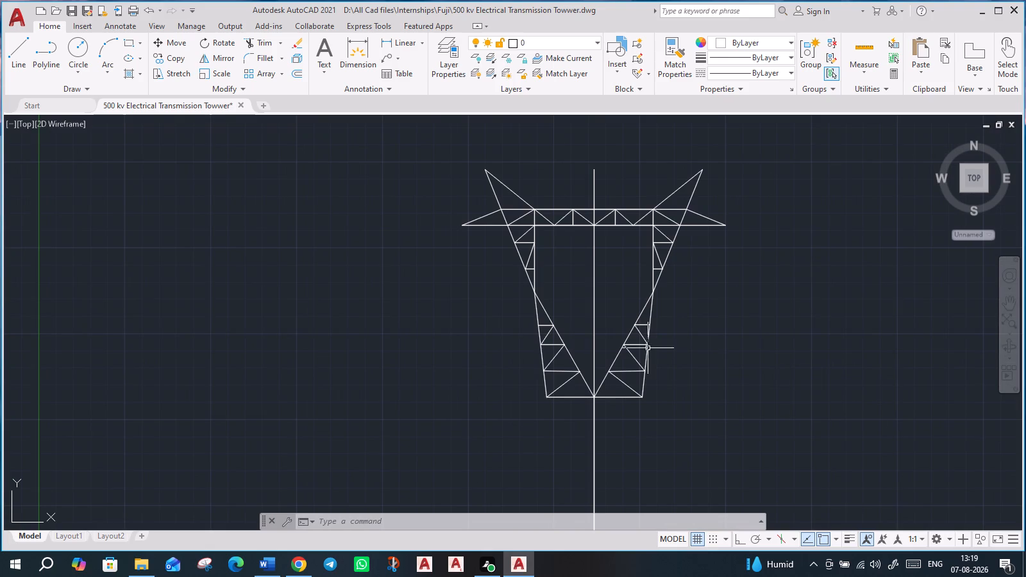
scroll(611, 303, up, 1)
scroll(613, 303, down, 1)
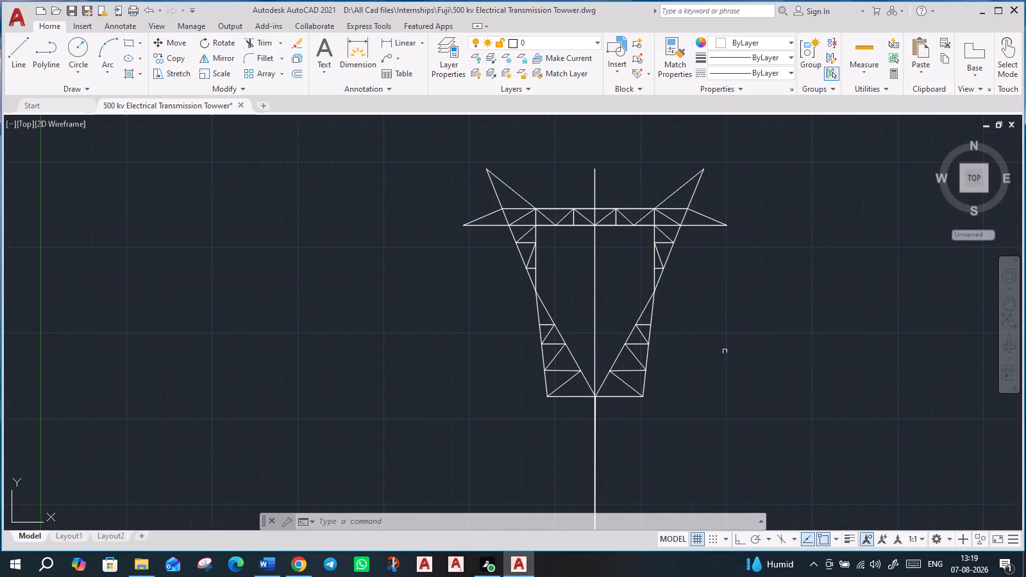
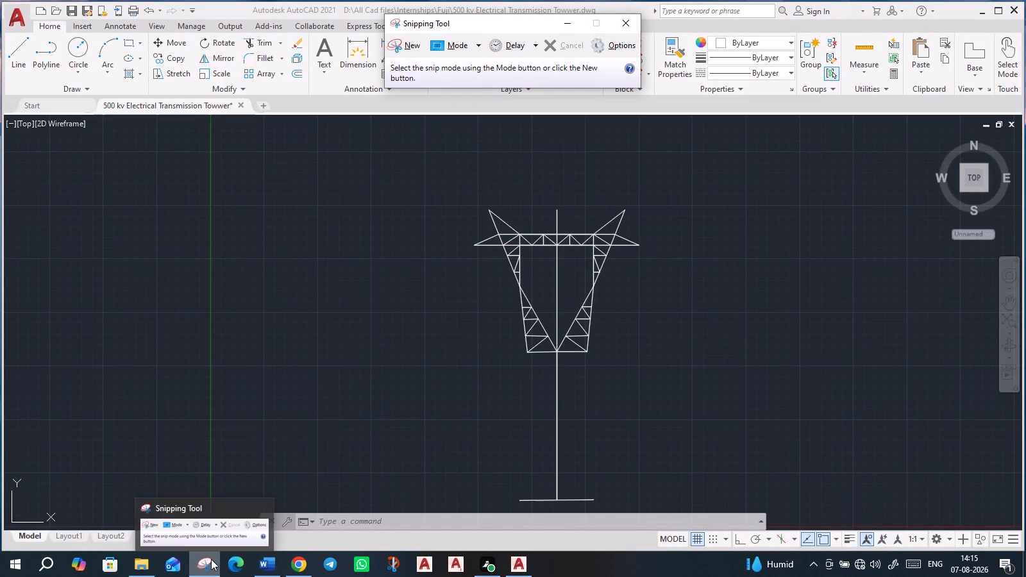
Close the Snipping Tool and return to the tower drawing.
click(264, 505)
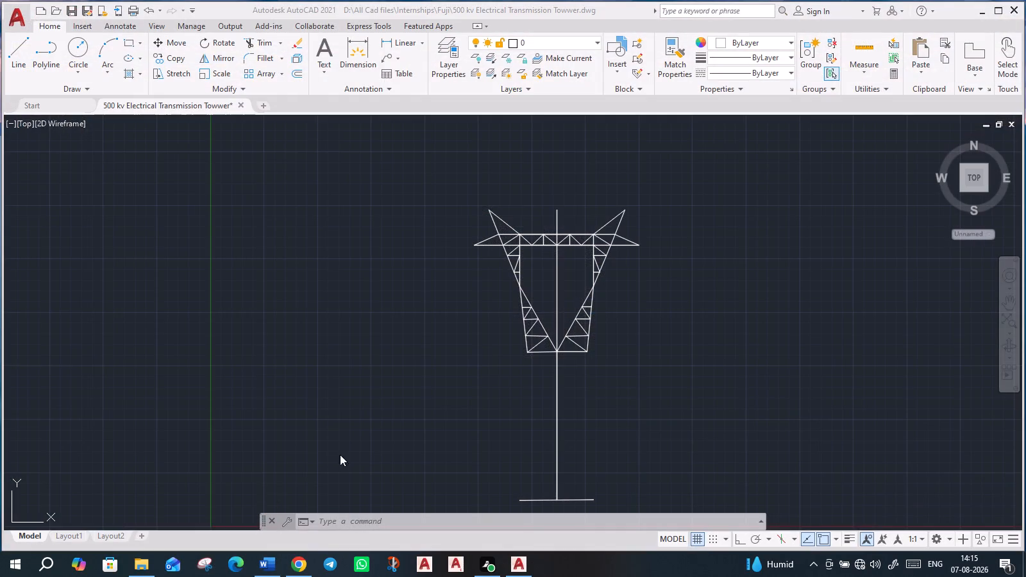
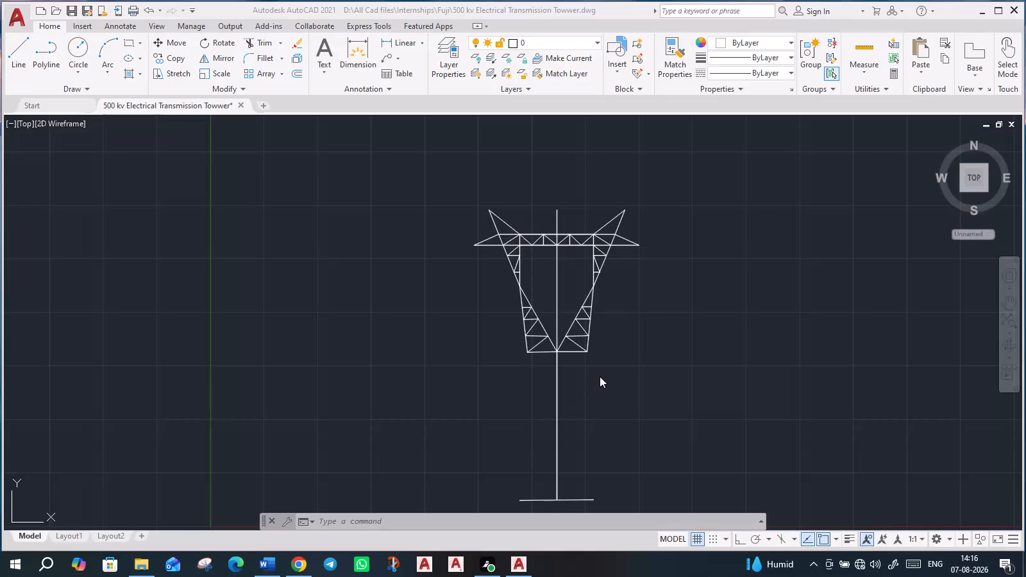
Draw a near-horizontal guide line running right from the tower's centre line, a short way below the waist.
middle_drag(605, 380, 600, 379)
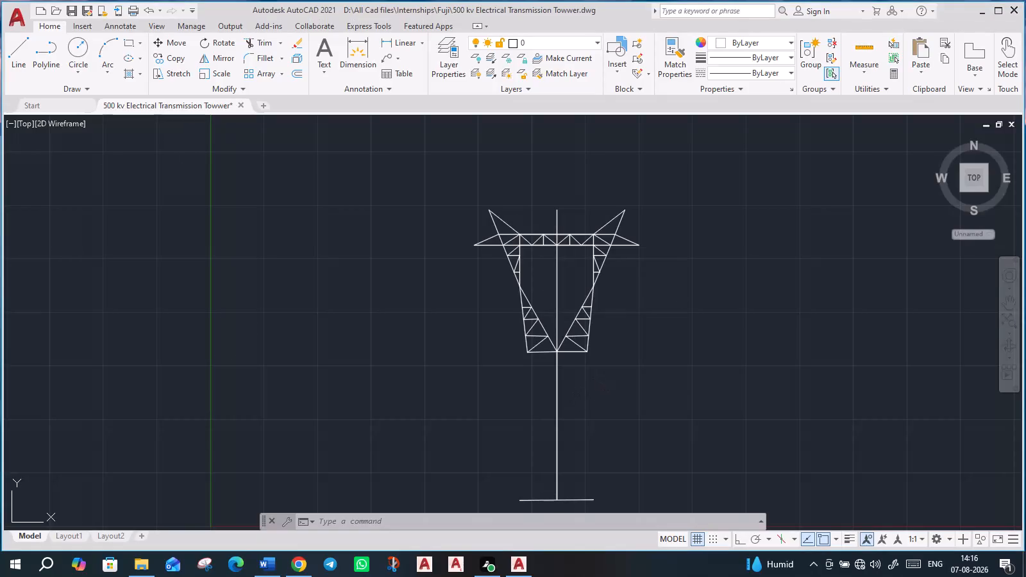
middle_drag(600, 379, 571, 365)
middle_drag(632, 394, 583, 354)
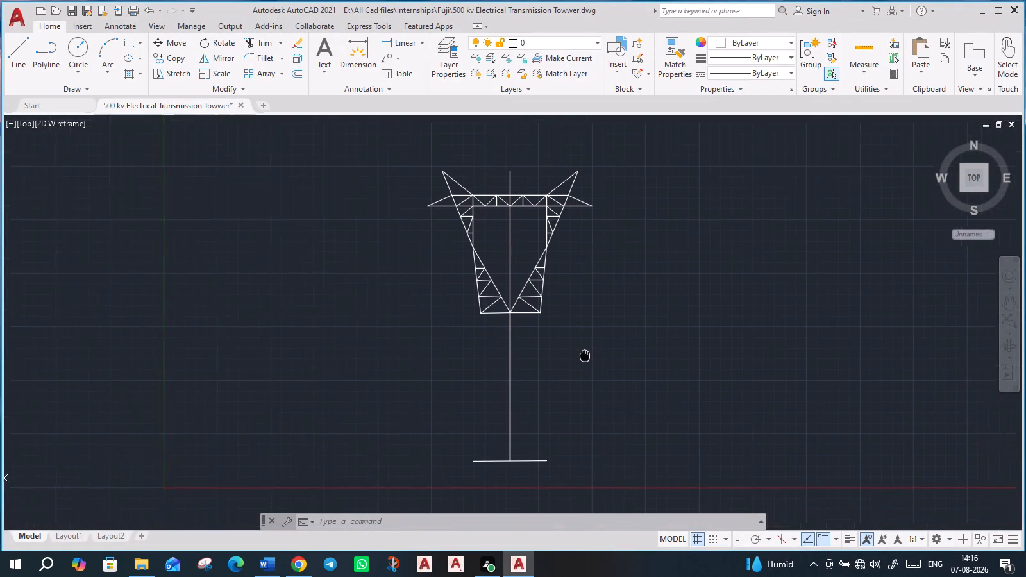
middle_drag(583, 354, 541, 363)
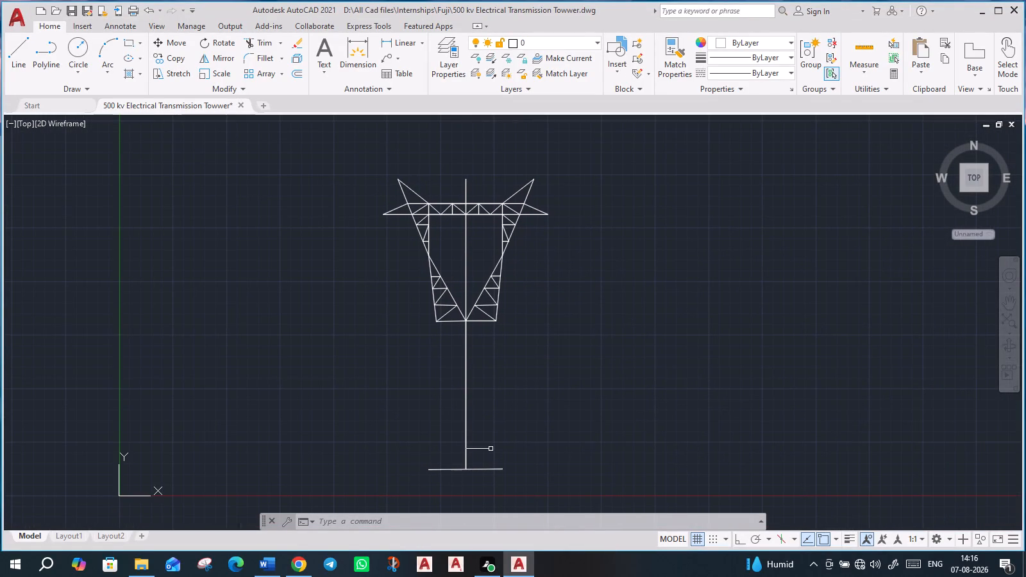
scroll(492, 372, up, 2)
middle_drag(488, 332, 477, 470)
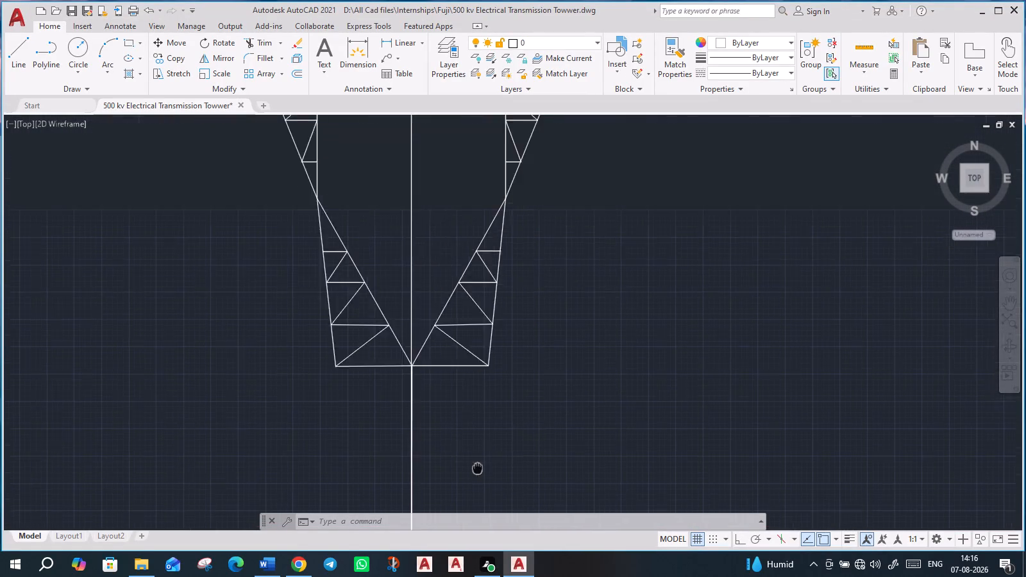
middle_drag(477, 470, 469, 517)
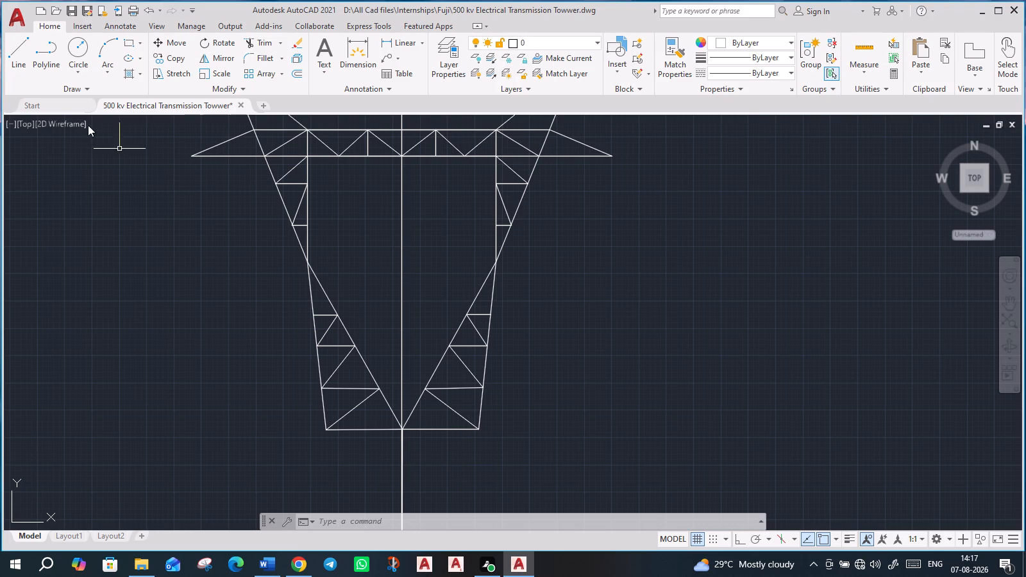
click(22, 56)
middle_drag(412, 420, 421, 313)
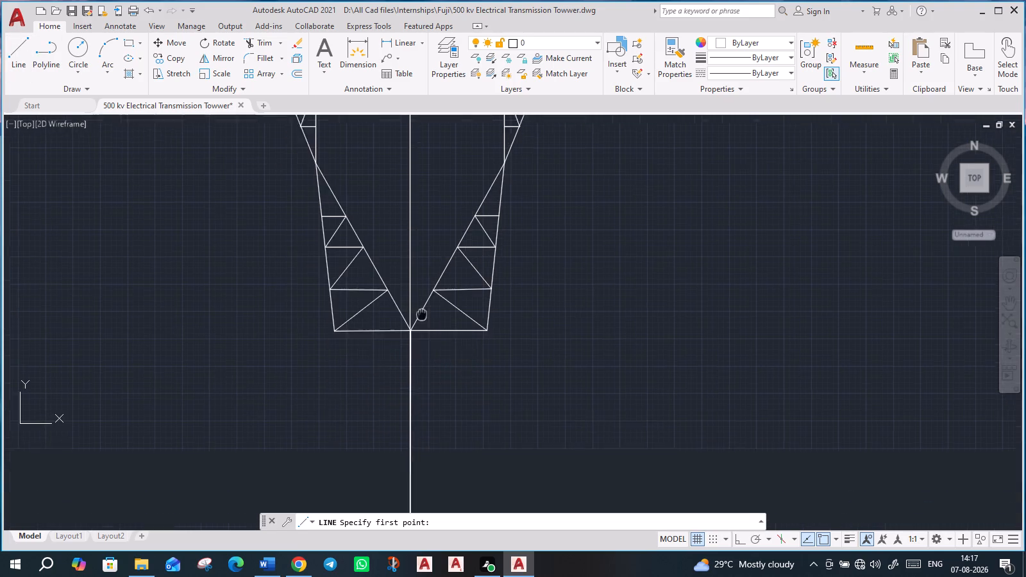
middle_drag(421, 313, 426, 297)
scroll(432, 321, down, 3)
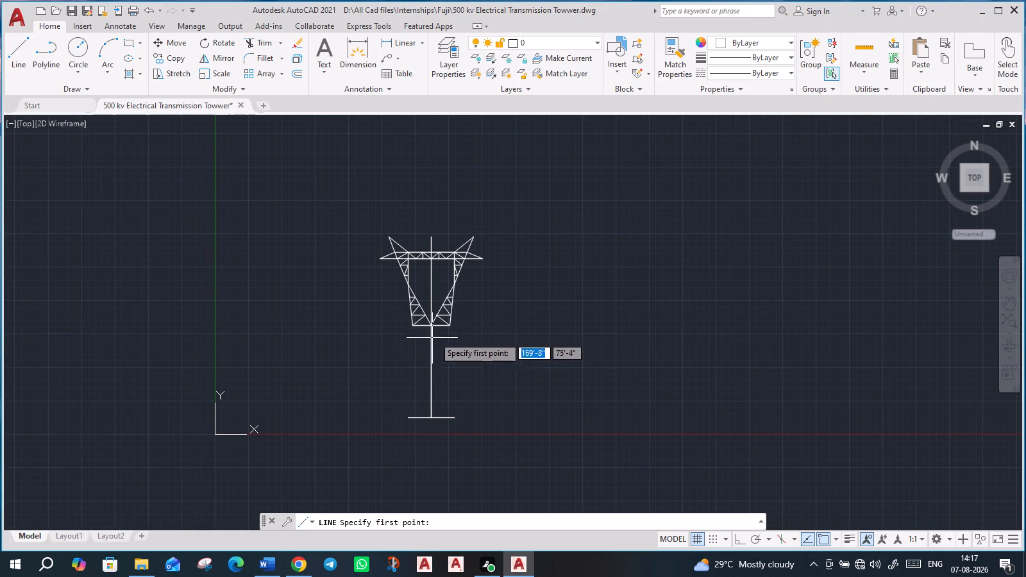
scroll(452, 333, up, 1)
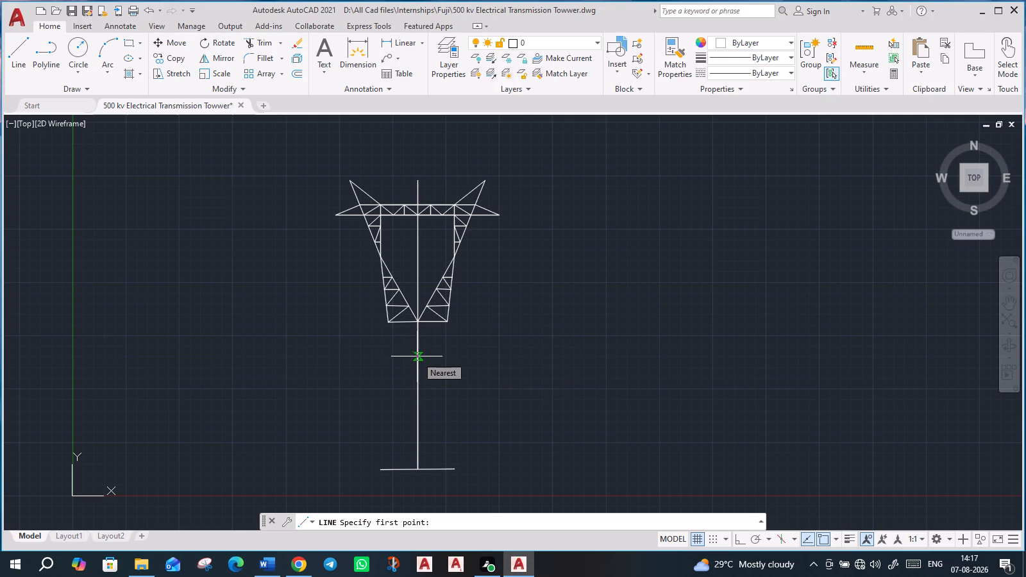
click(417, 356)
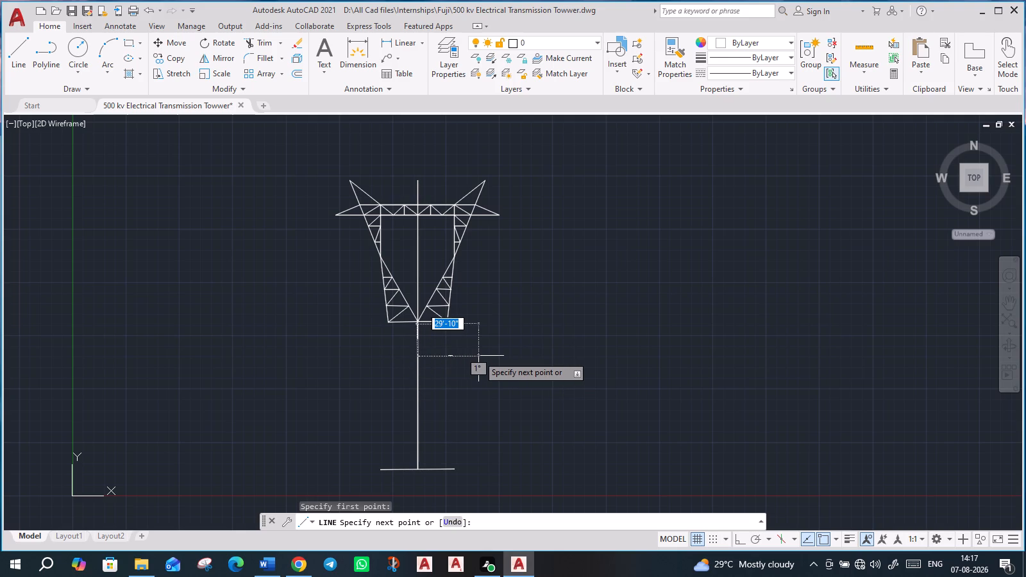
click(503, 356)
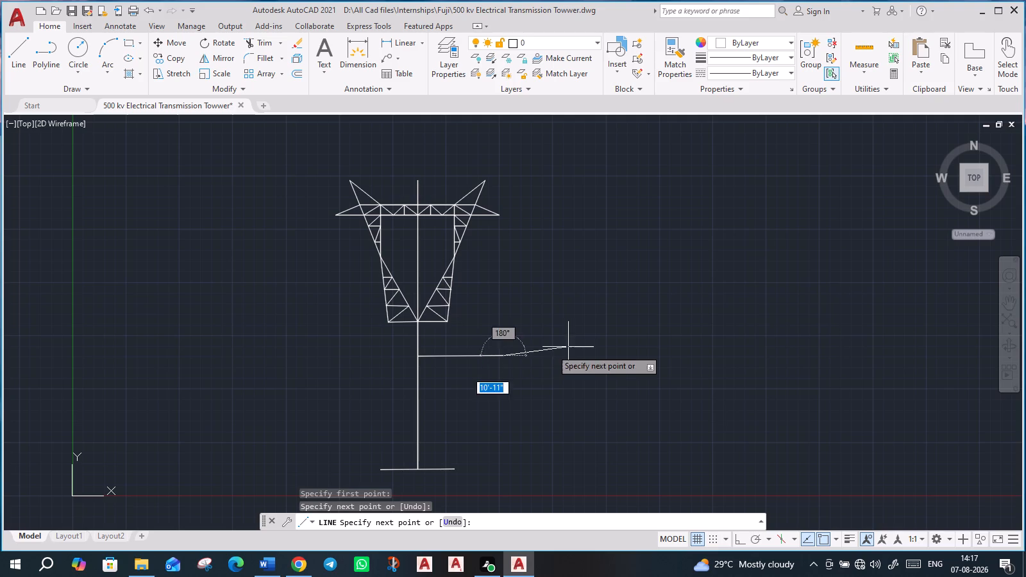
key(Escape)
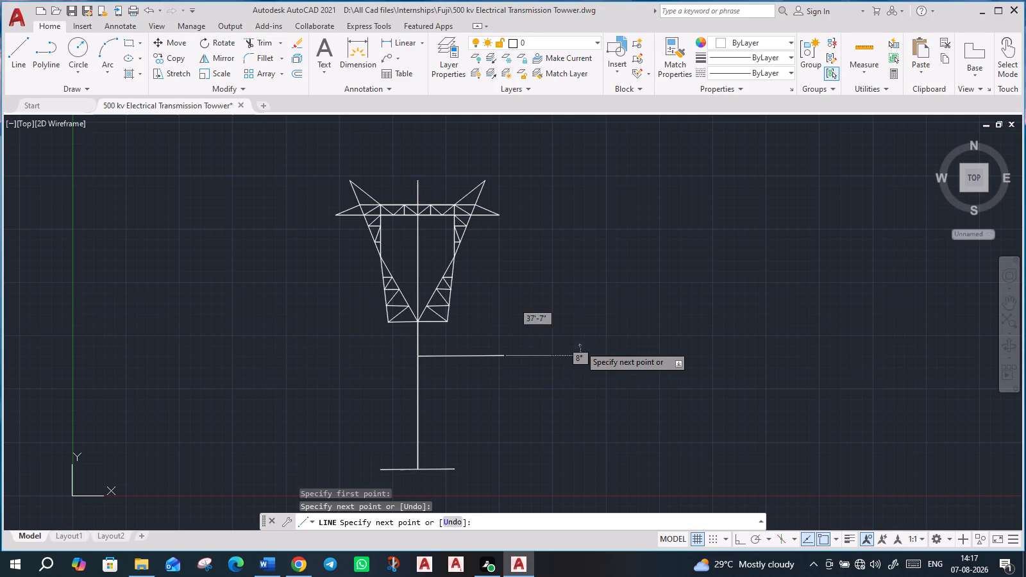
Set the Offset distance to 16'-8" by picking from the waist's right bottom line down to the guide line.
scroll(444, 345, up, 1)
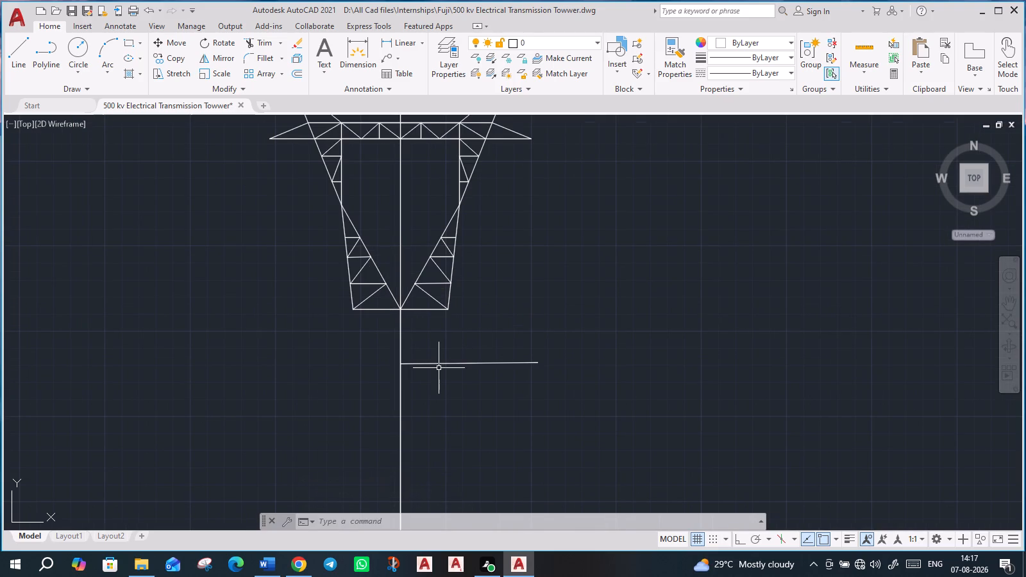
scroll(388, 285, up, 3)
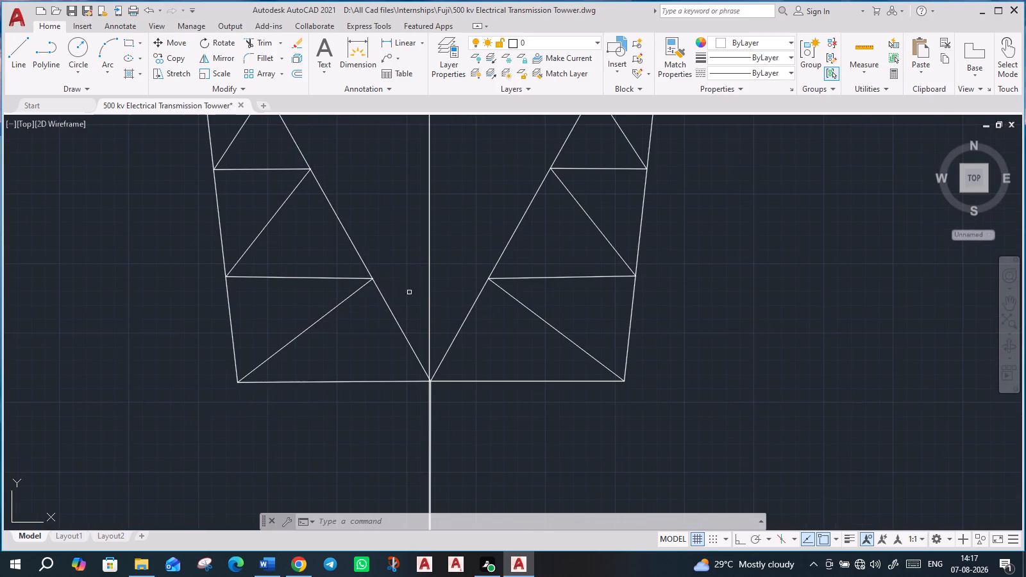
scroll(590, 362, down, 3)
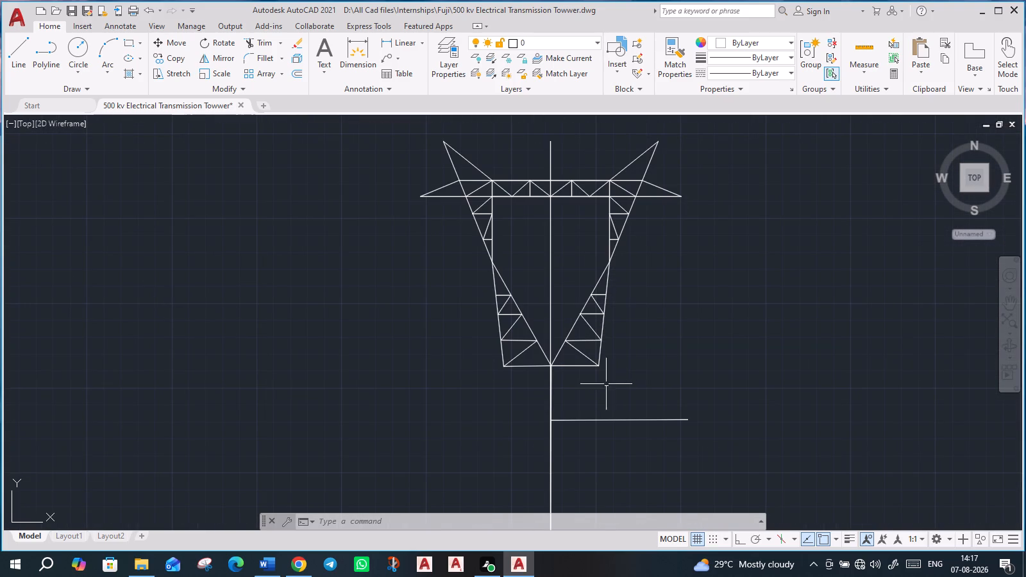
scroll(598, 427, up, 1)
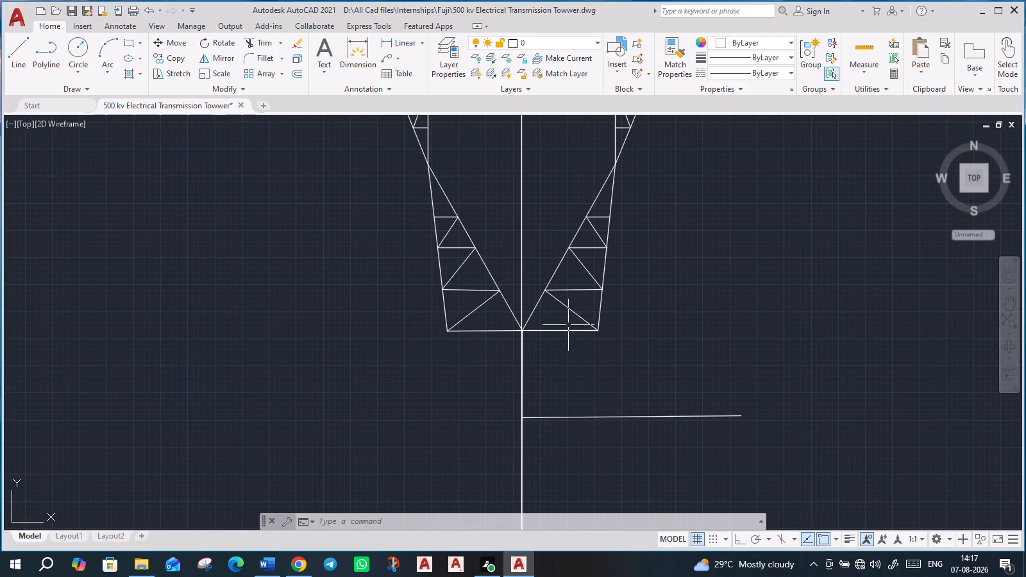
click(564, 330)
key(o)
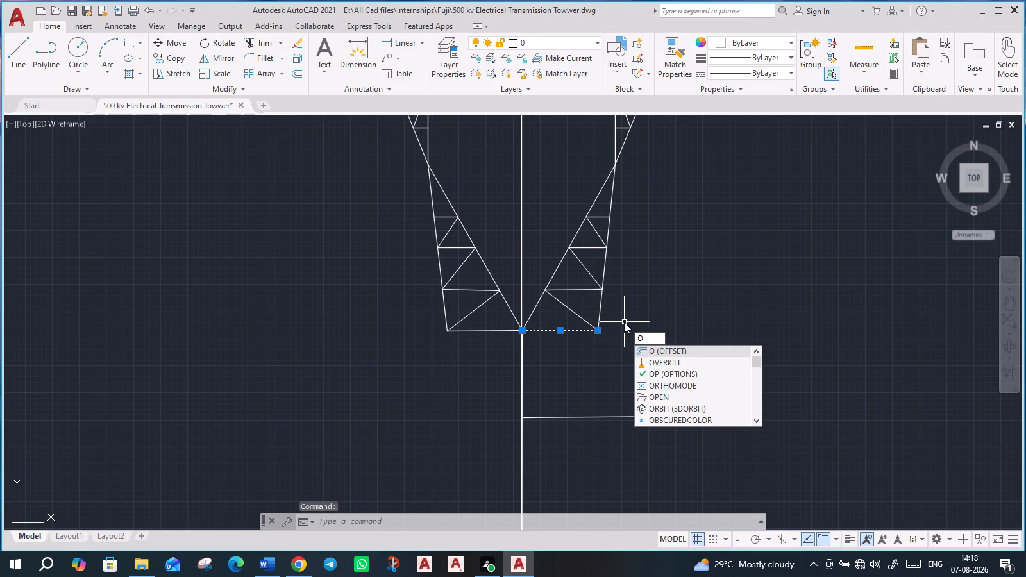
key(Return)
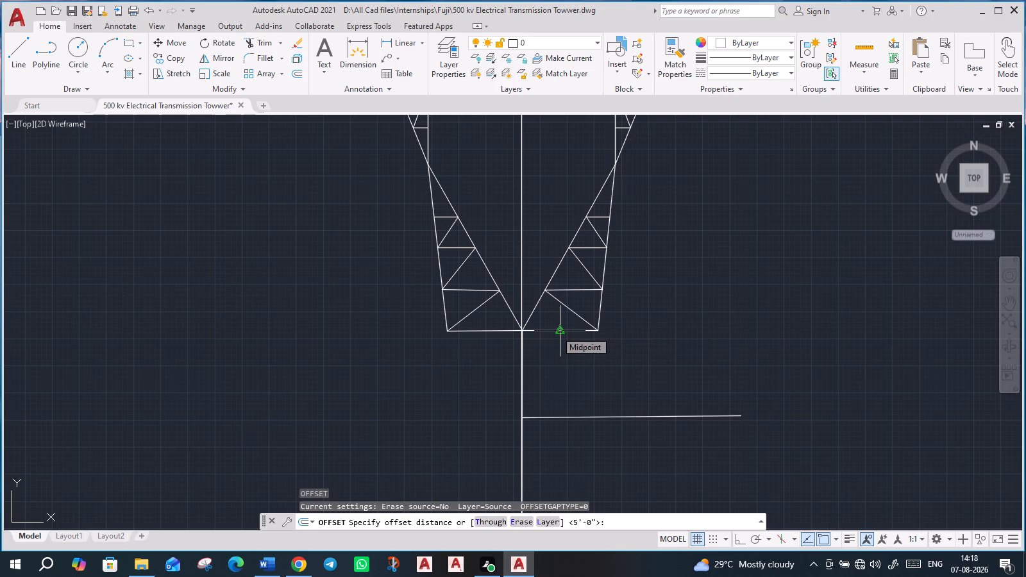
click(556, 331)
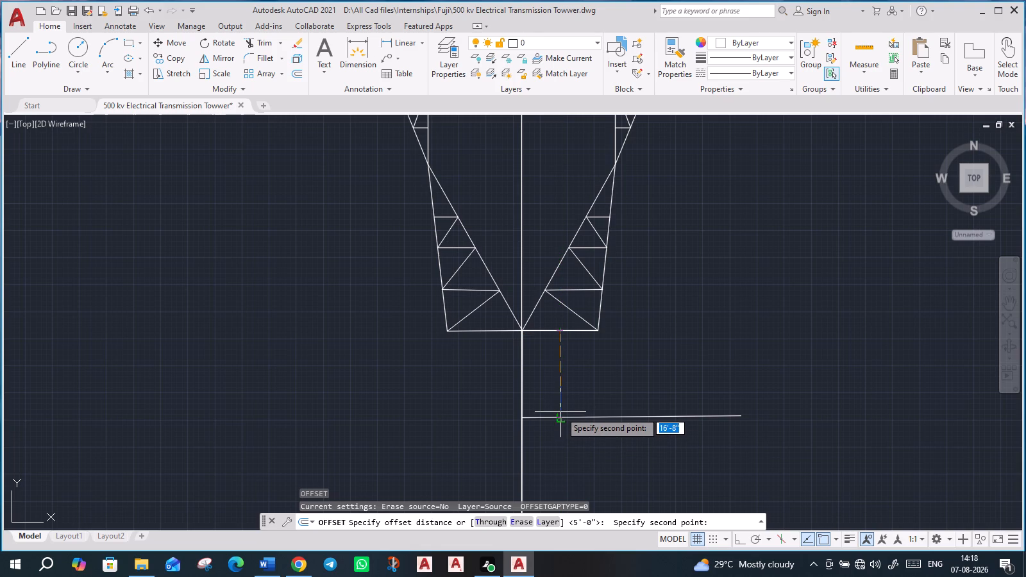
click(560, 412)
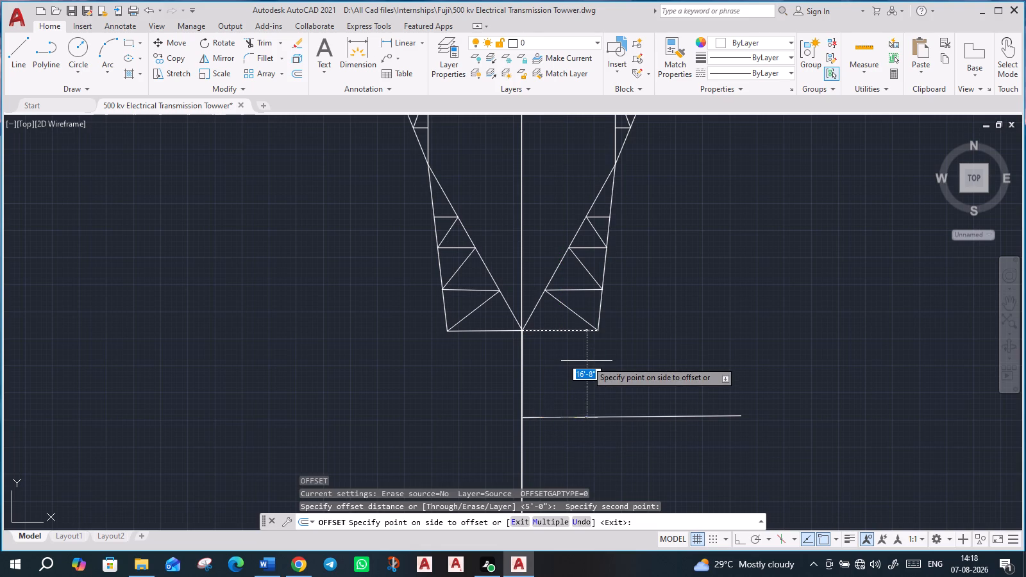
key(Escape)
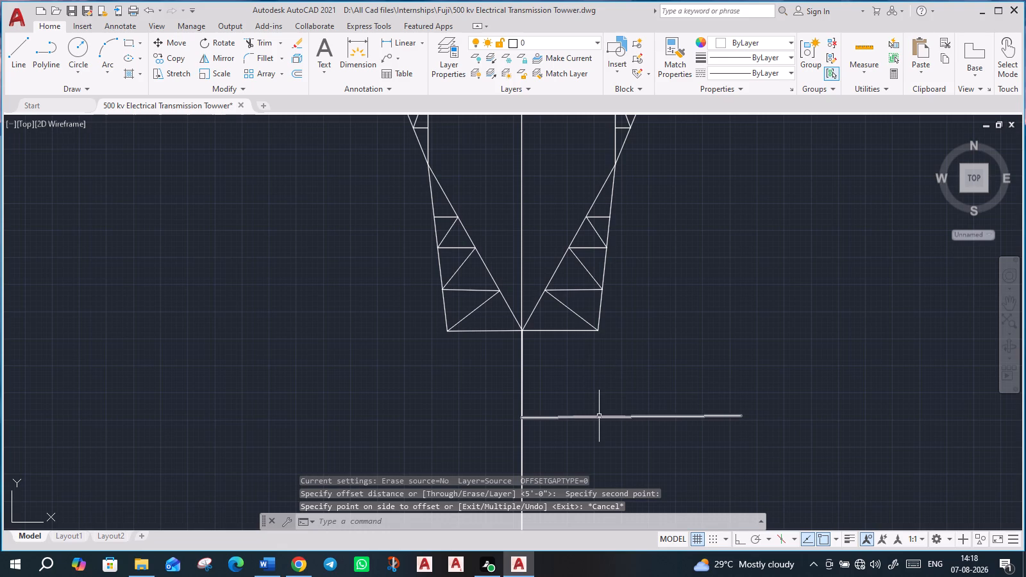
Delete the horizontal guide line below the waist.
click(599, 416)
key(Delete)
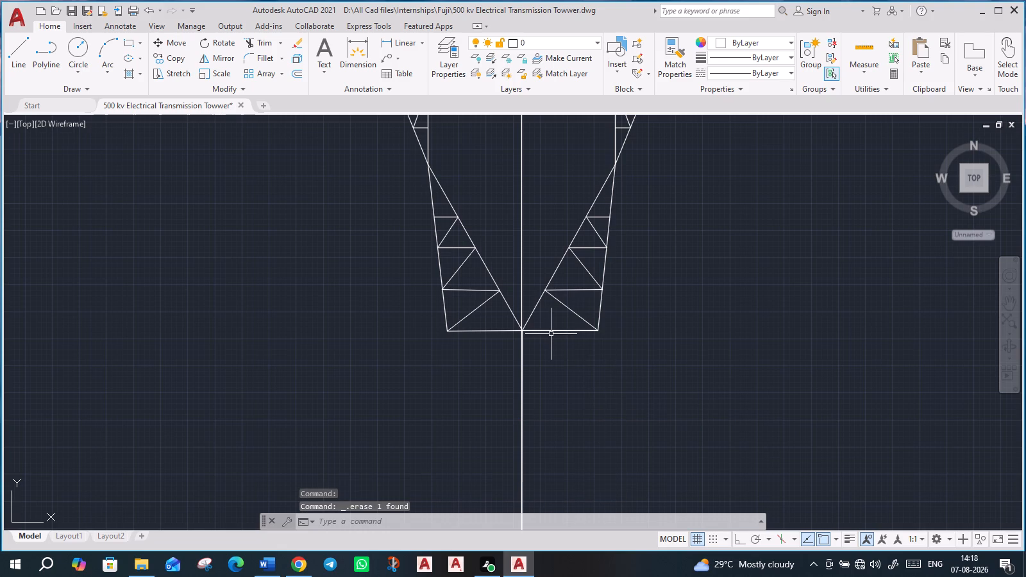
Offset both halves of the waist's bottom line 16'-8" downward.
click(555, 331)
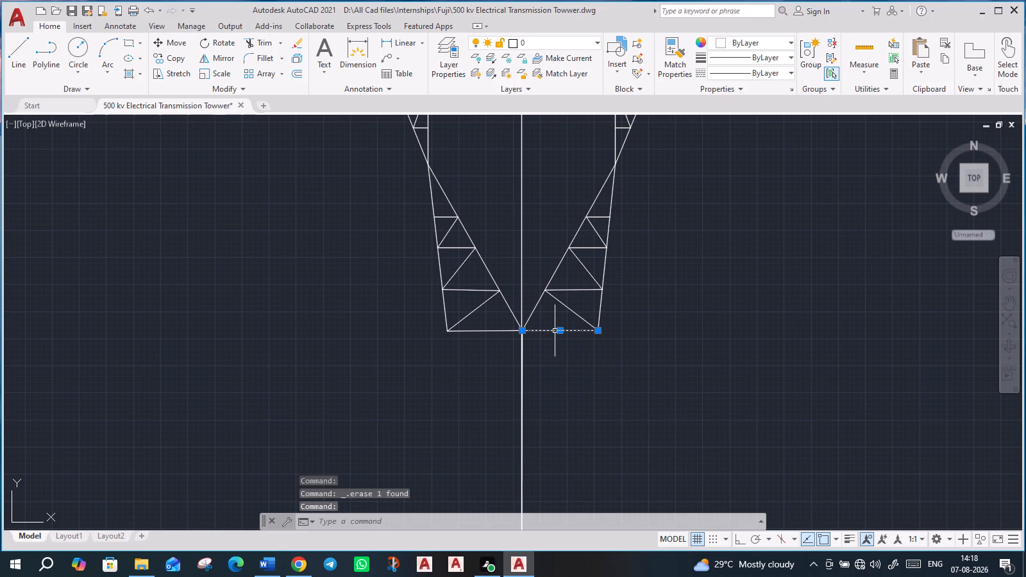
key(o)
key(Return)
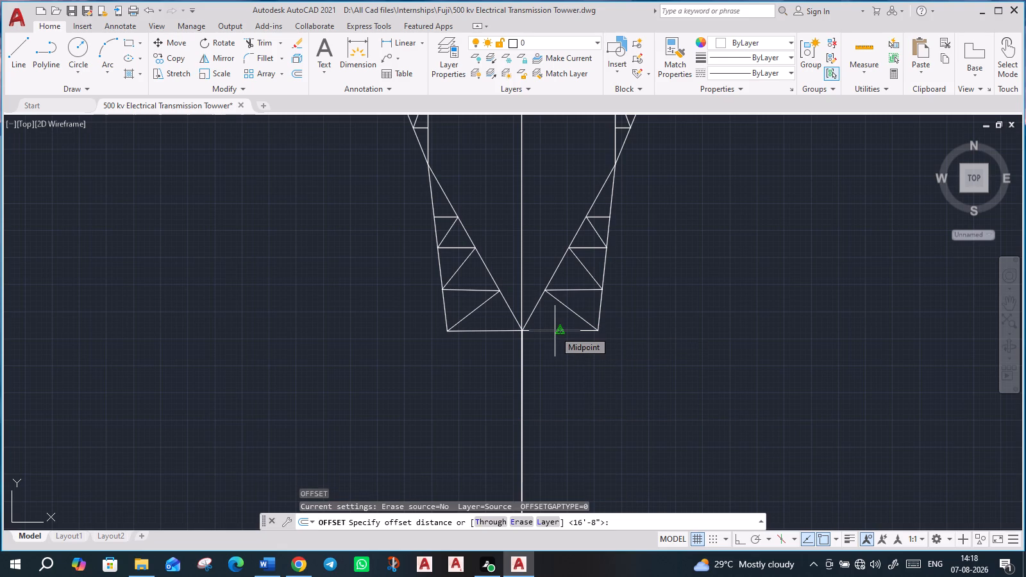
key(Return)
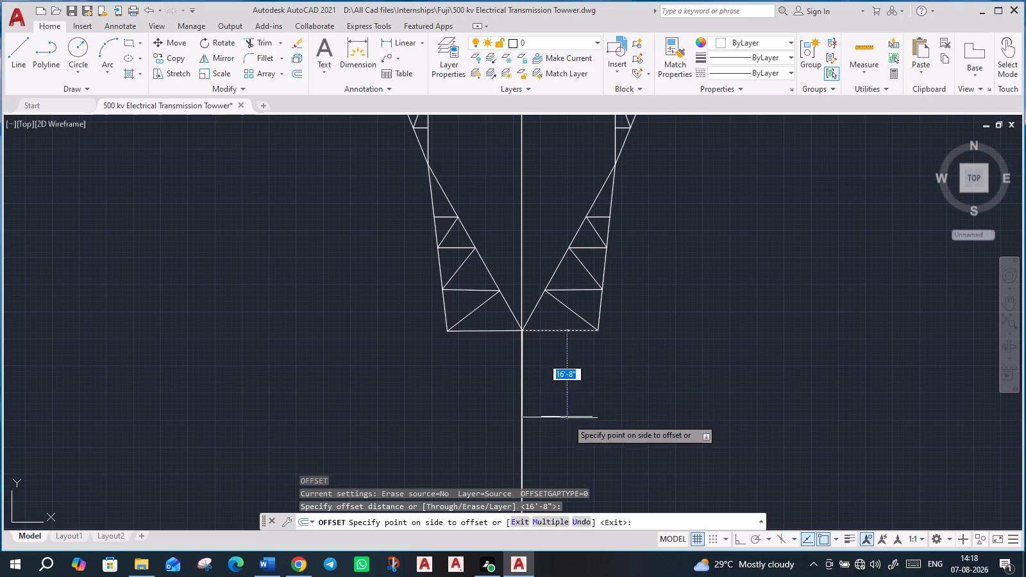
click(568, 426)
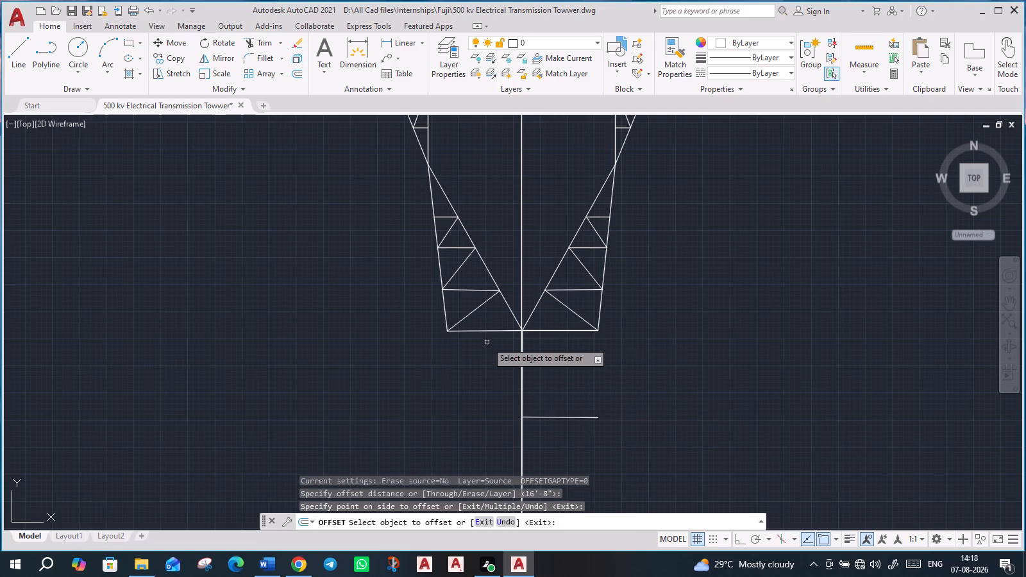
click(484, 330)
click(491, 417)
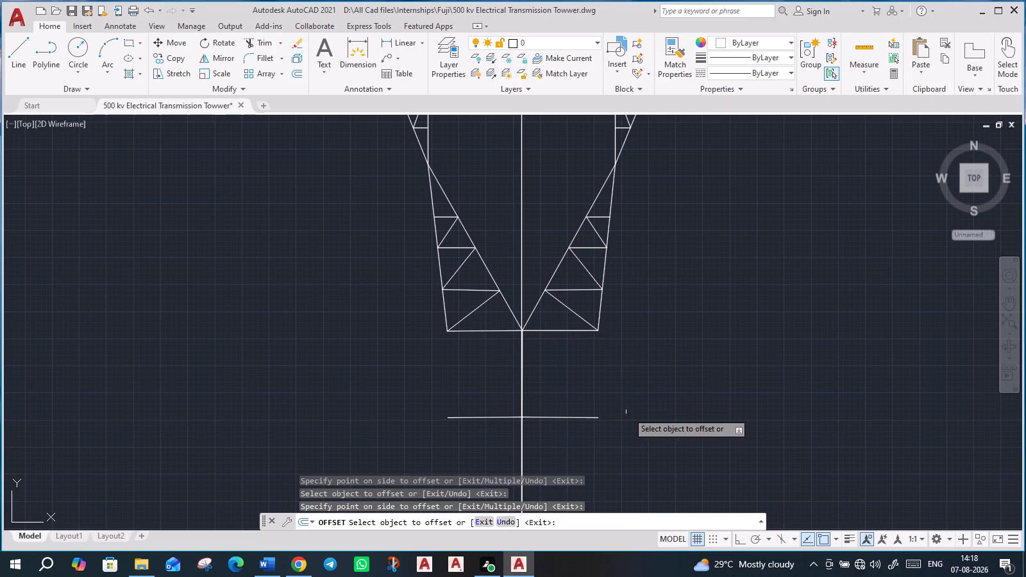
scroll(625, 413, up, 2)
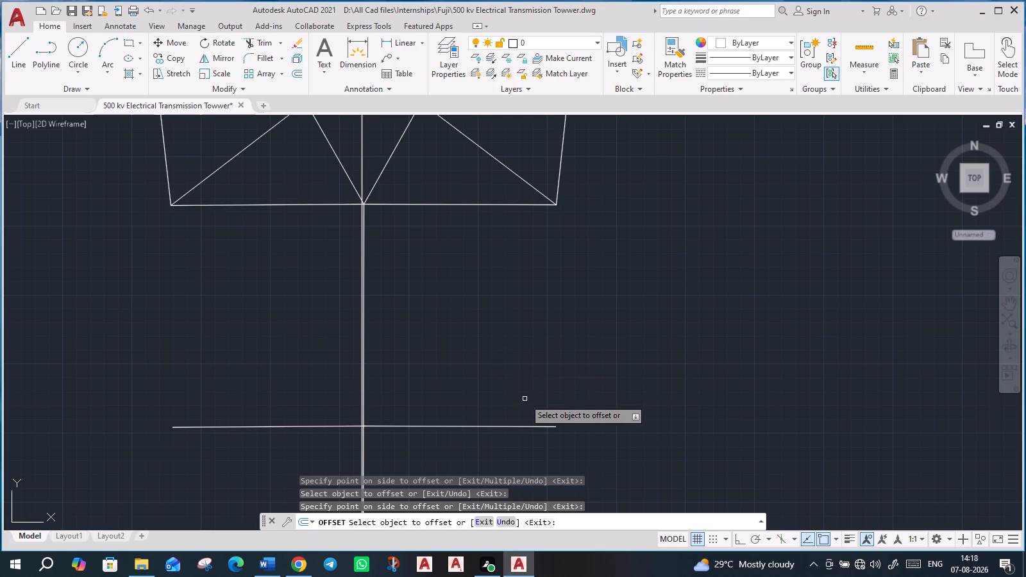
key(Escape)
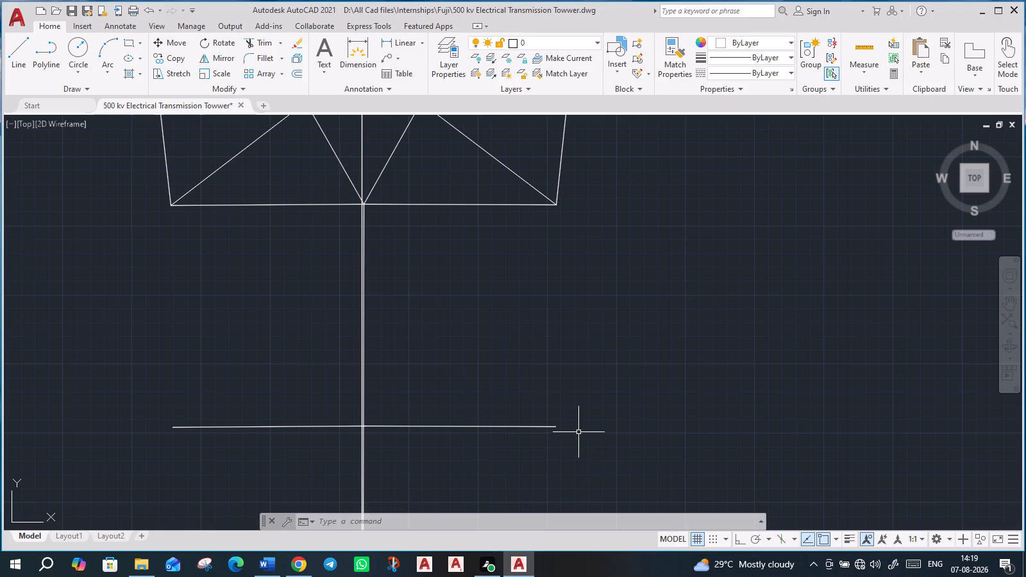
Draw the panel's two vertical sides, each 16'-8", joining the offset line's ends to the waist's bottom corners.
scroll(572, 427, up, 2)
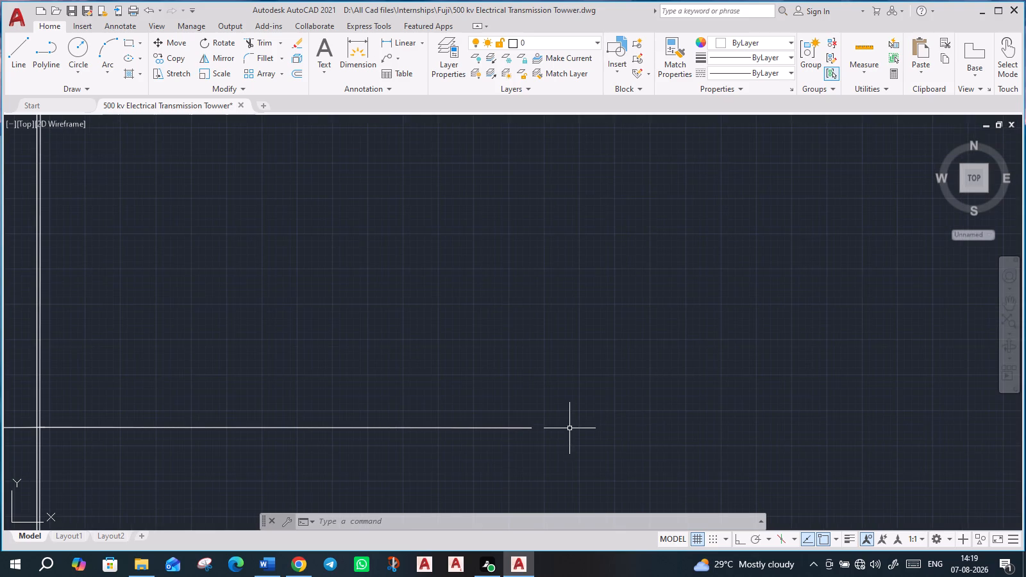
scroll(569, 428, down, 2)
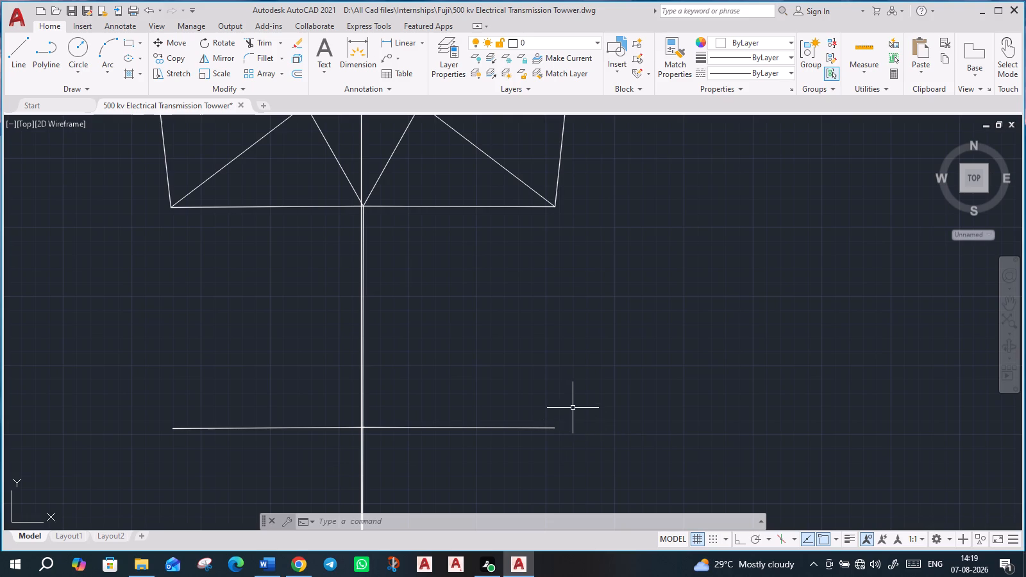
scroll(582, 372, down, 3)
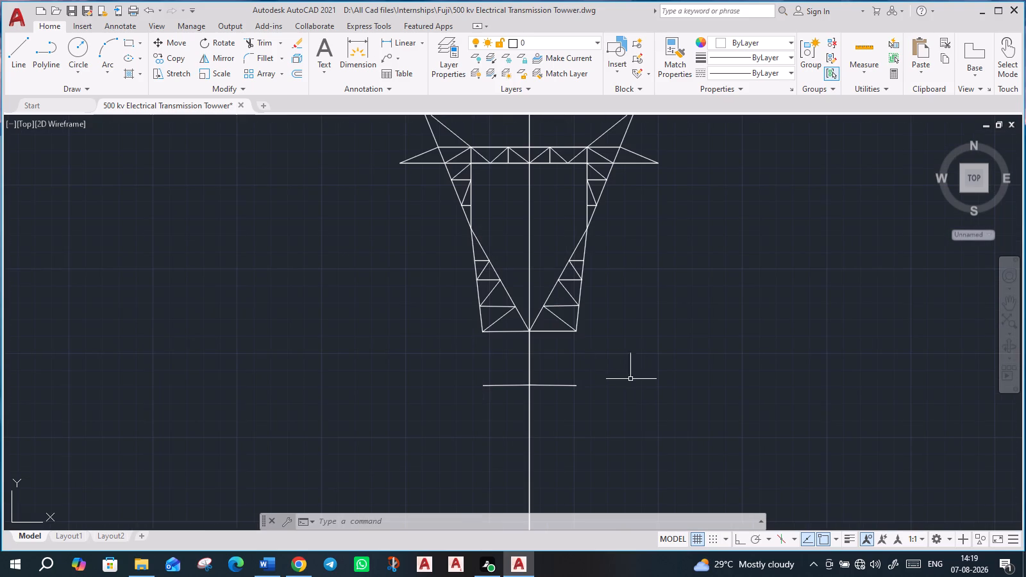
scroll(616, 409, up, 2)
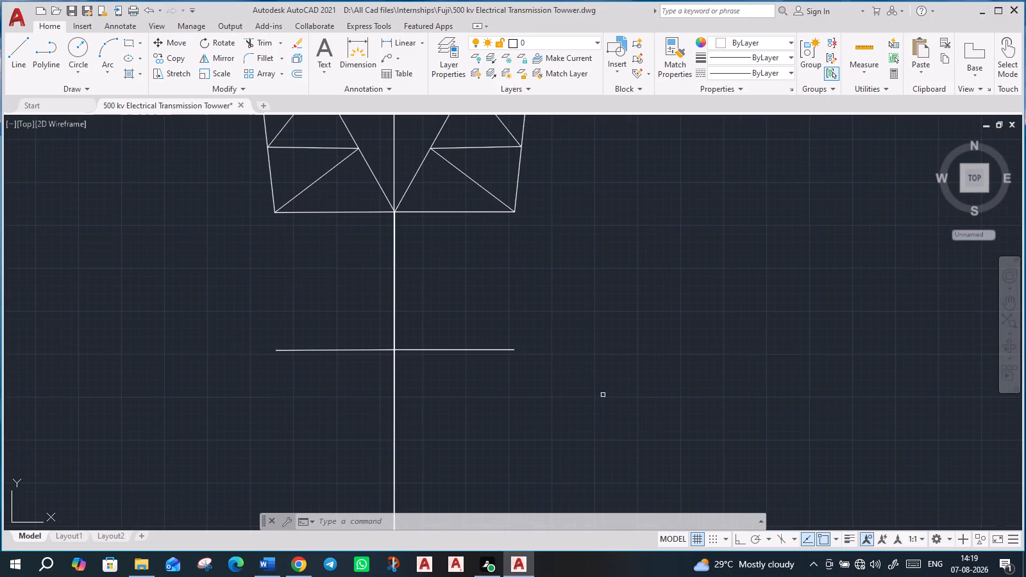
key(l)
key(Return)
click(517, 349)
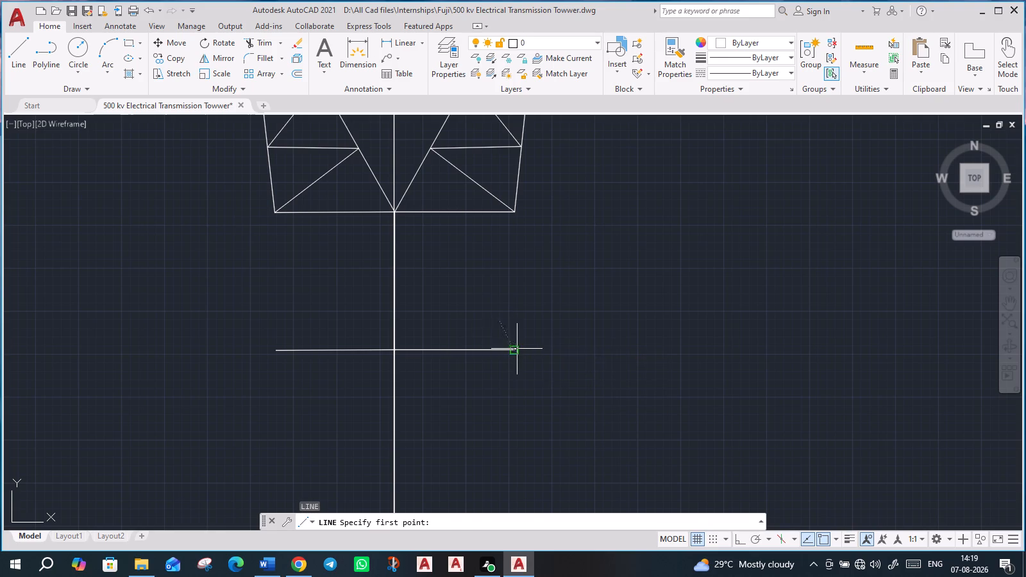
click(514, 215)
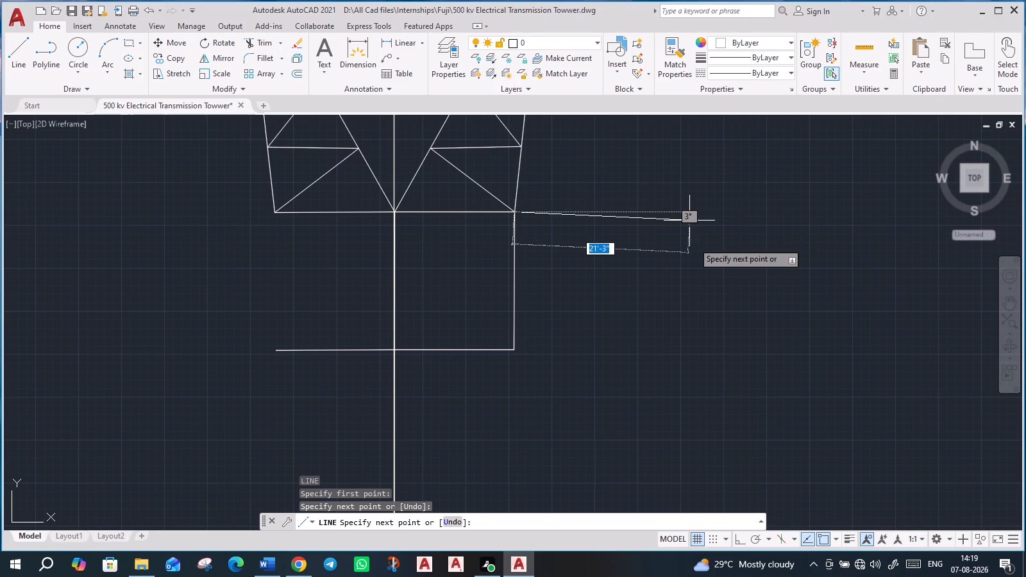
key(Escape)
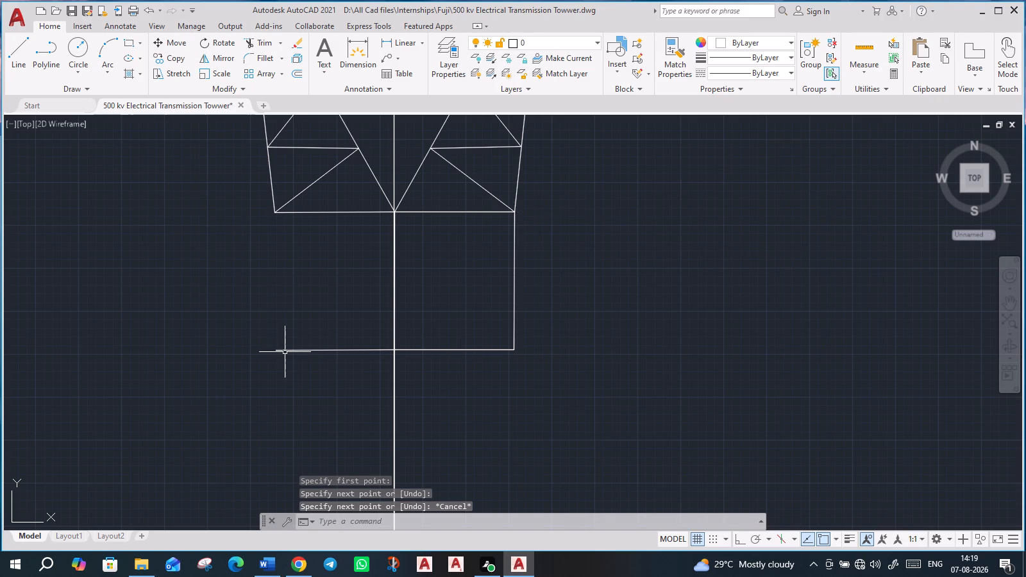
key(Return)
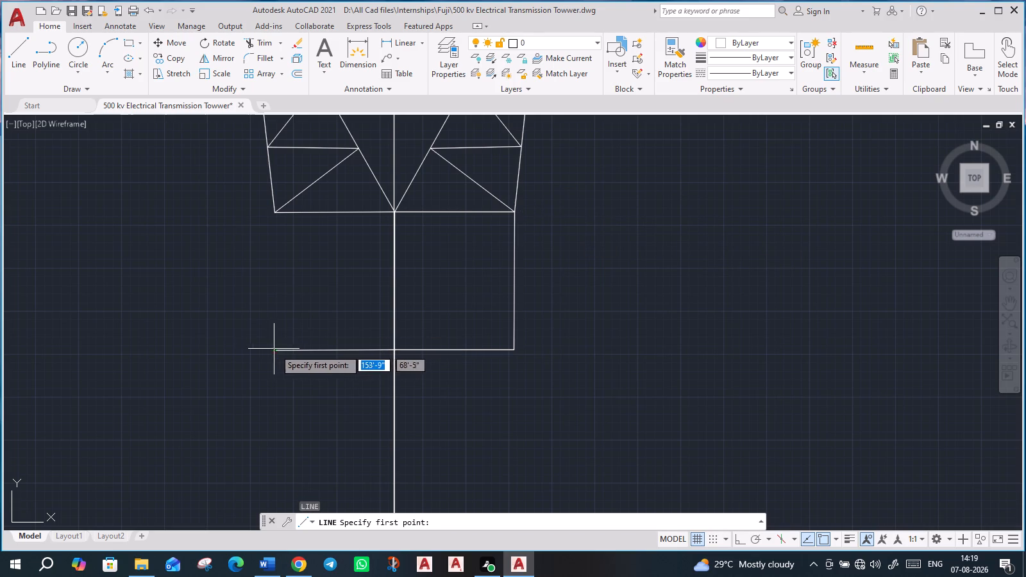
click(276, 349)
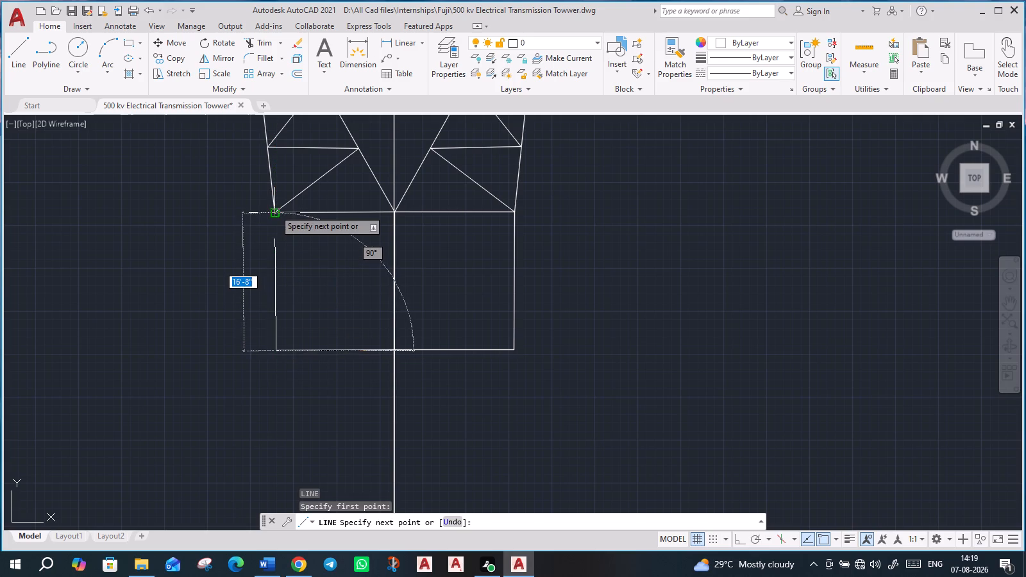
click(274, 210)
key(Escape)
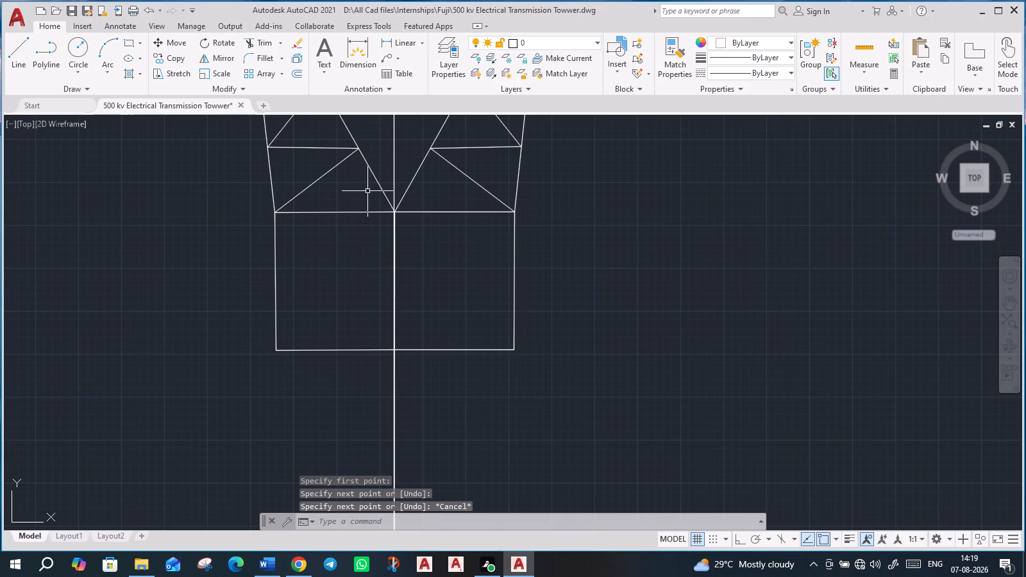
Draw V bracing in the new panel, from its upper left corner to the bottom line's centre and up to the upper right corner.
scroll(554, 342, down, 2)
scroll(625, 383, down, 2)
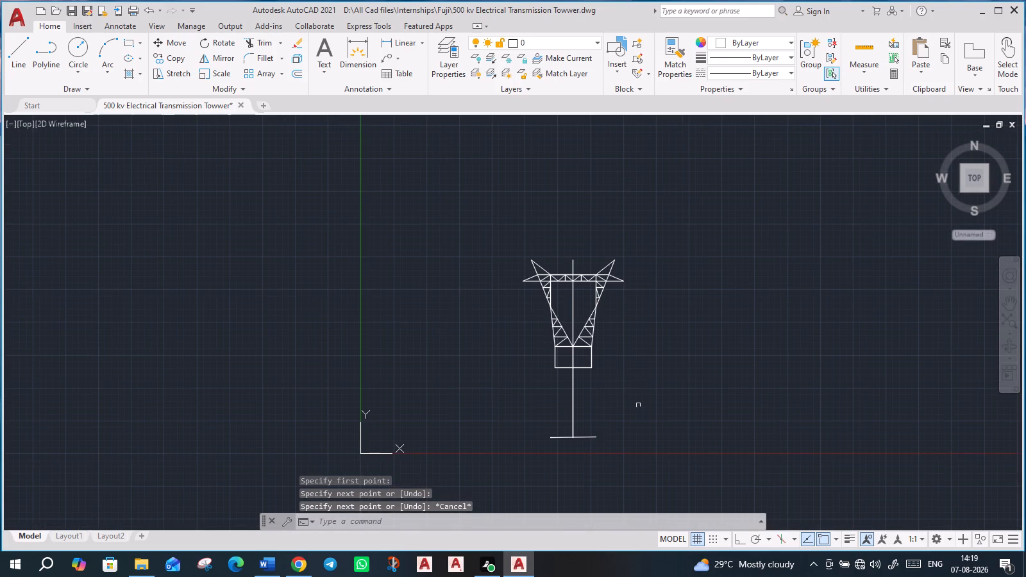
scroll(630, 396, up, 2)
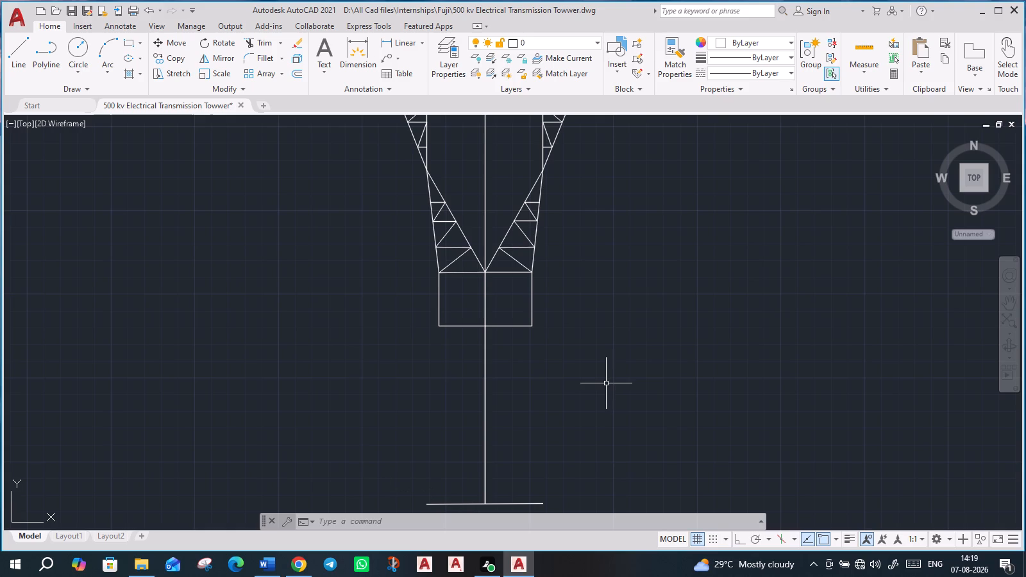
key(Return)
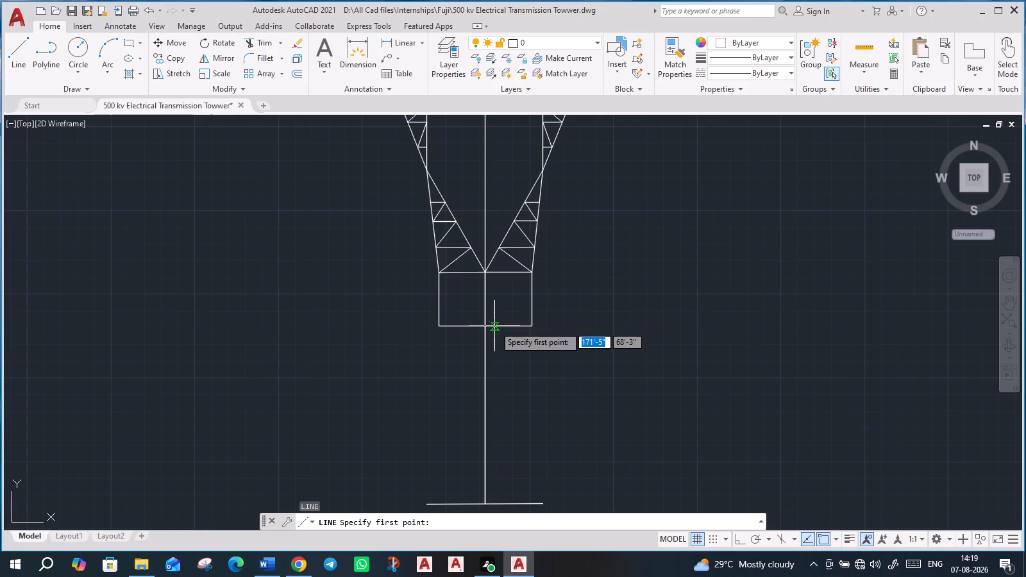
click(15, 55)
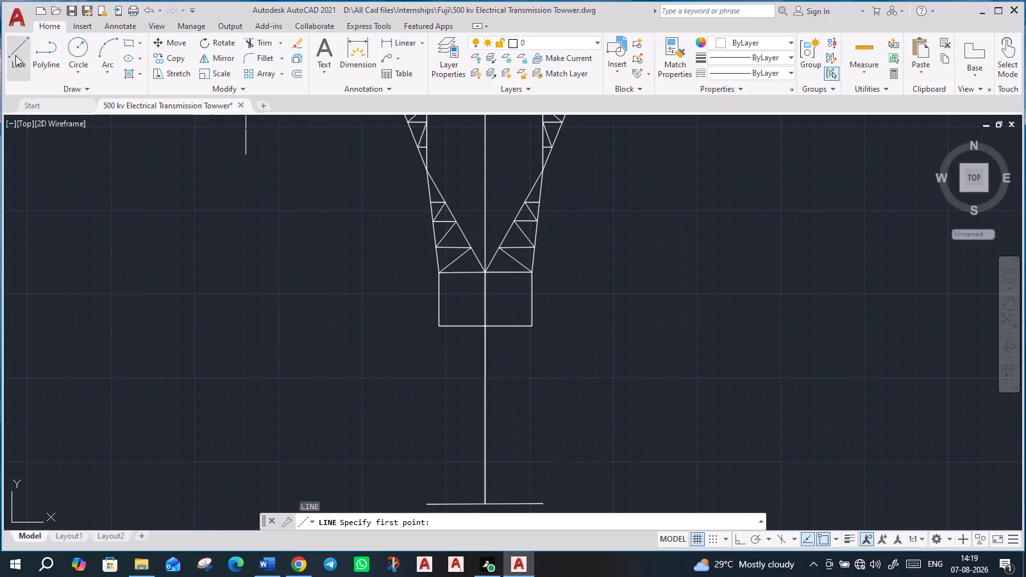
click(439, 275)
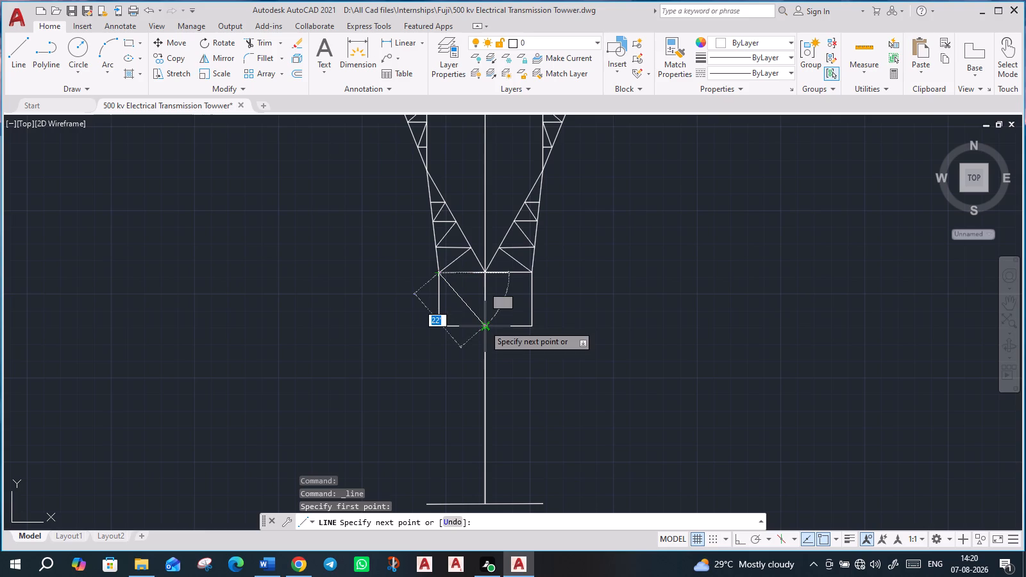
click(484, 325)
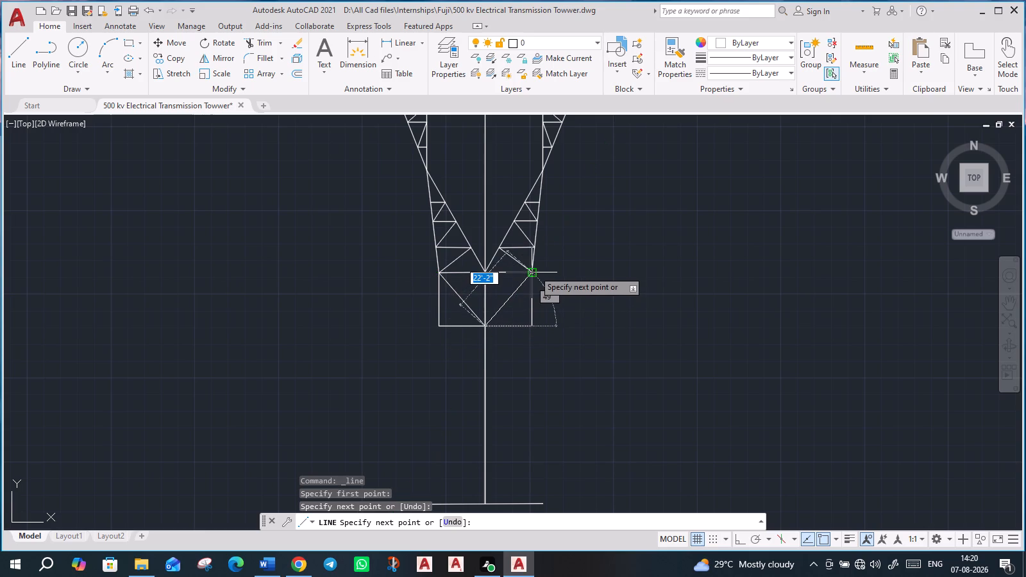
click(534, 271)
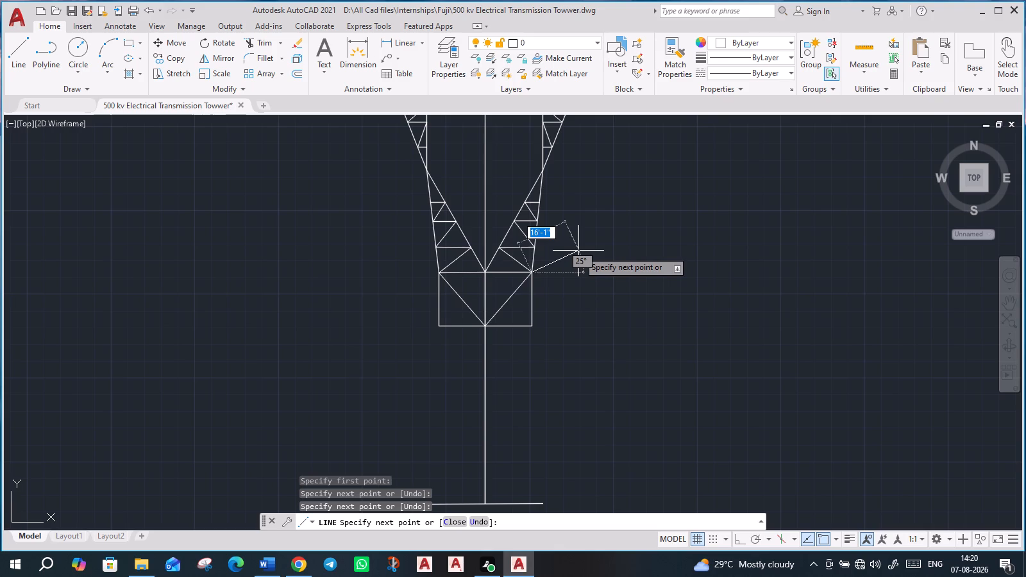
key(Escape)
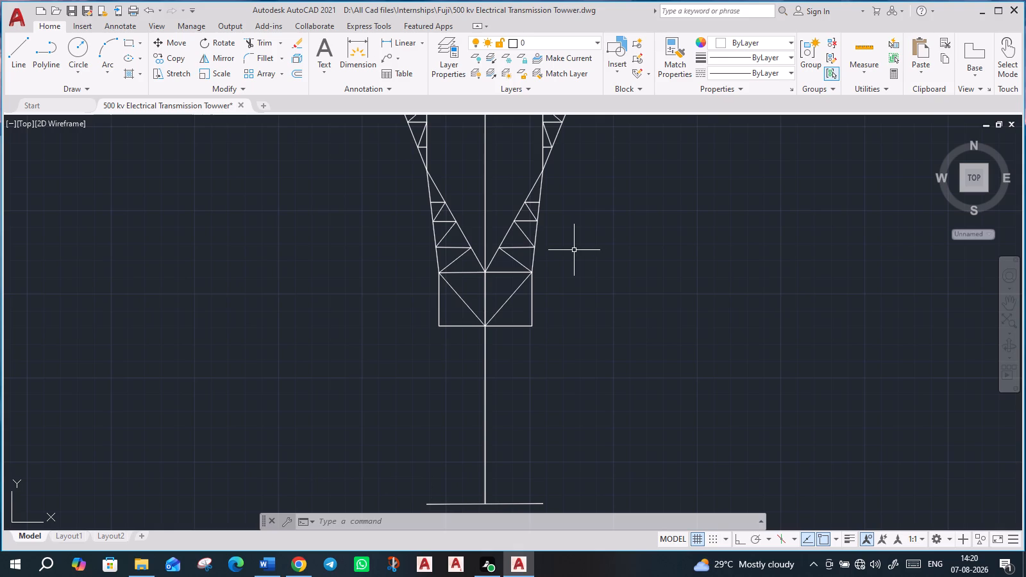
Draw a horizontal line from the midpoint of the panel's right side, running left past its left side.
click(21, 58)
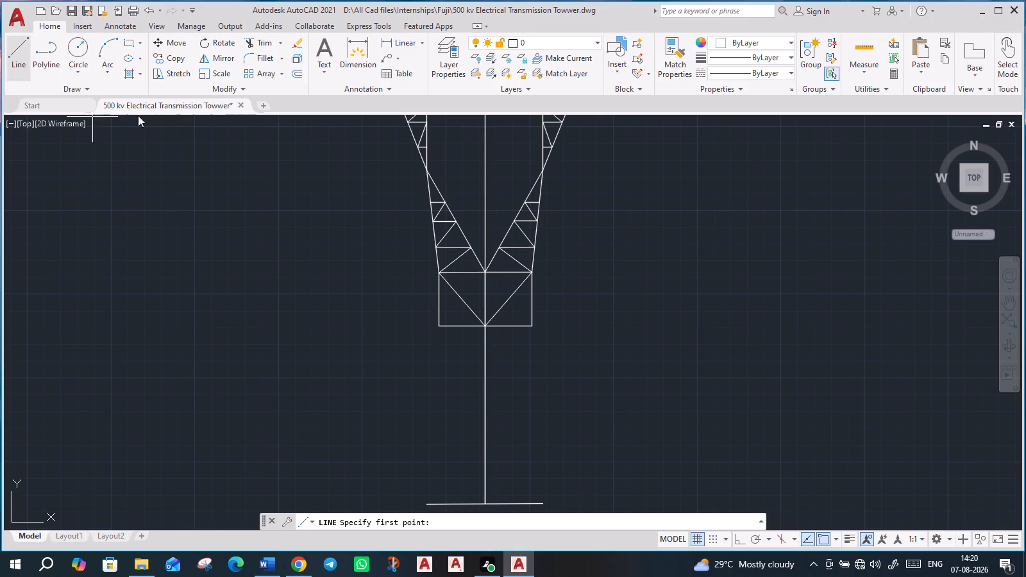
click(534, 297)
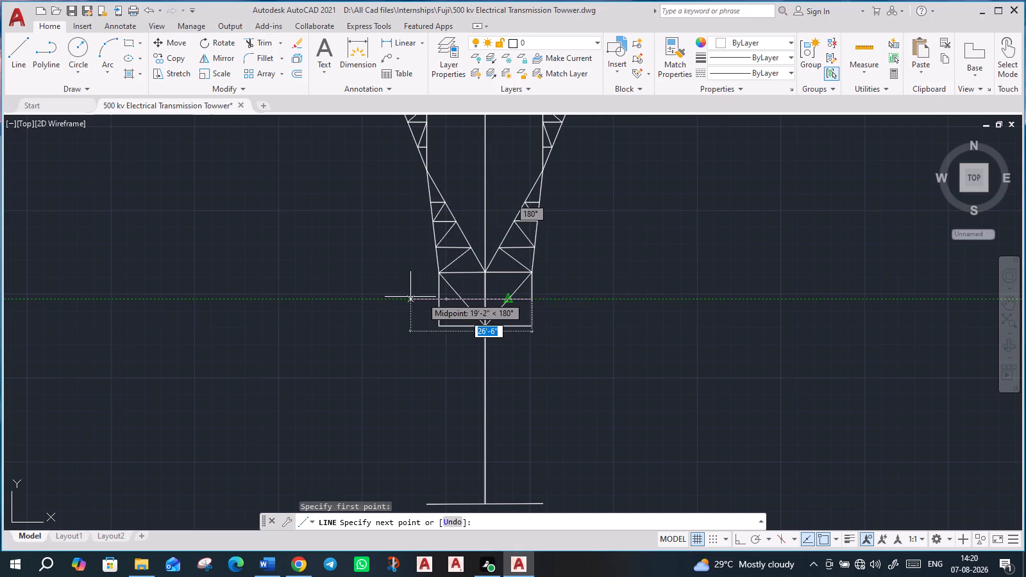
click(386, 296)
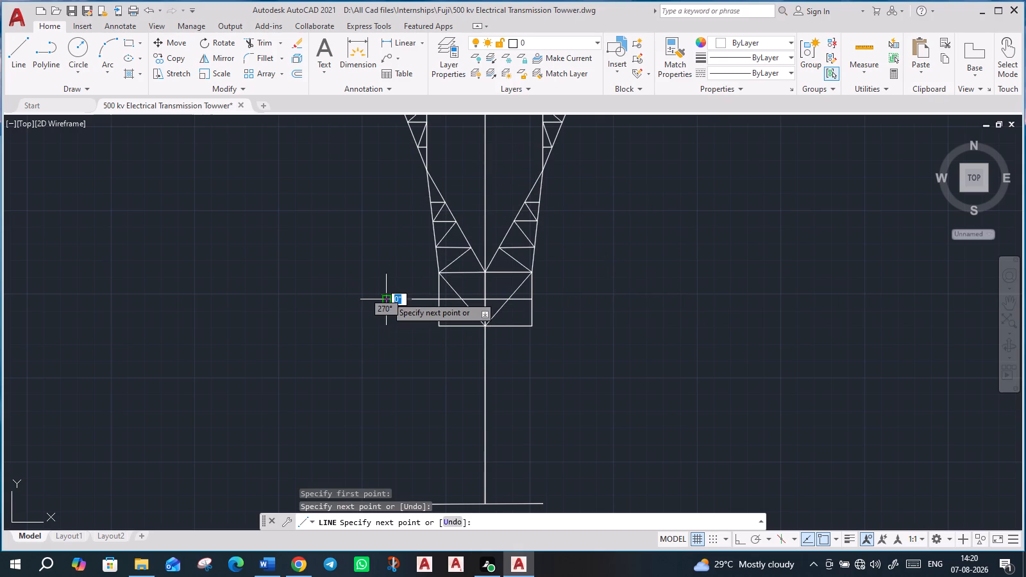
key(Escape)
Draw diagonals from the panel's lower left and lower right corners to where the horizontal line crosses the V braces.
scroll(441, 297, up, 2)
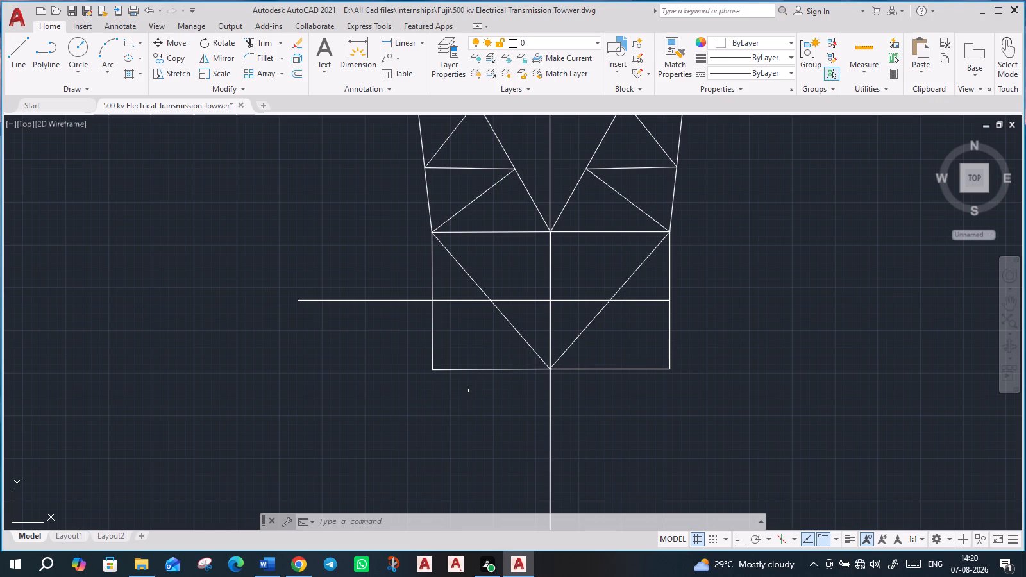
key(Return)
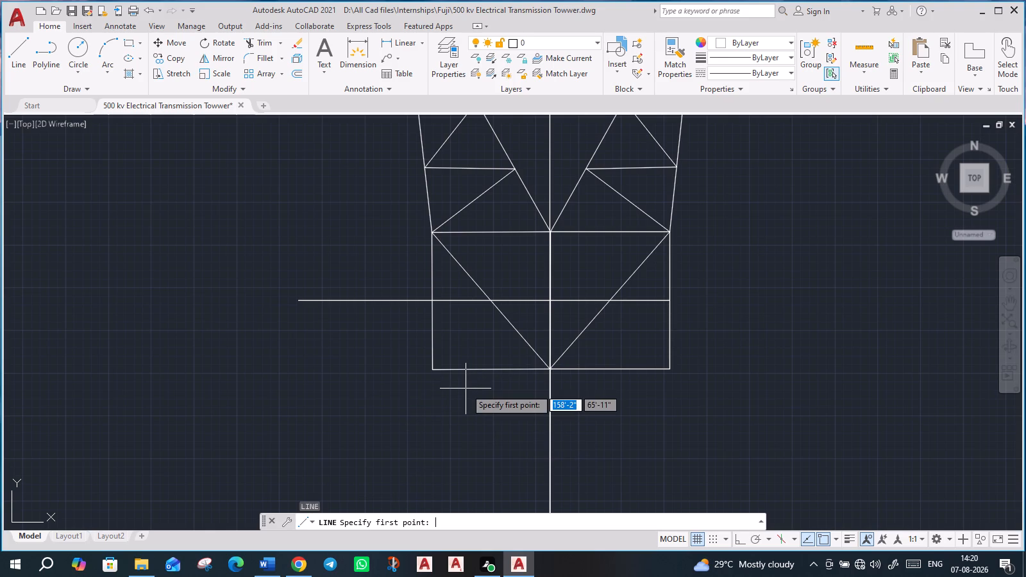
click(433, 371)
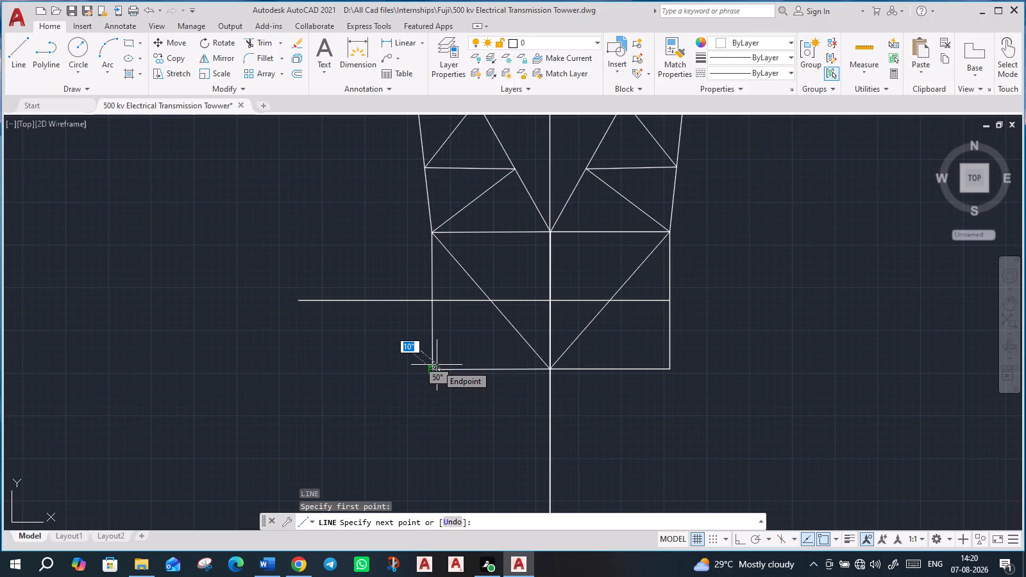
click(489, 302)
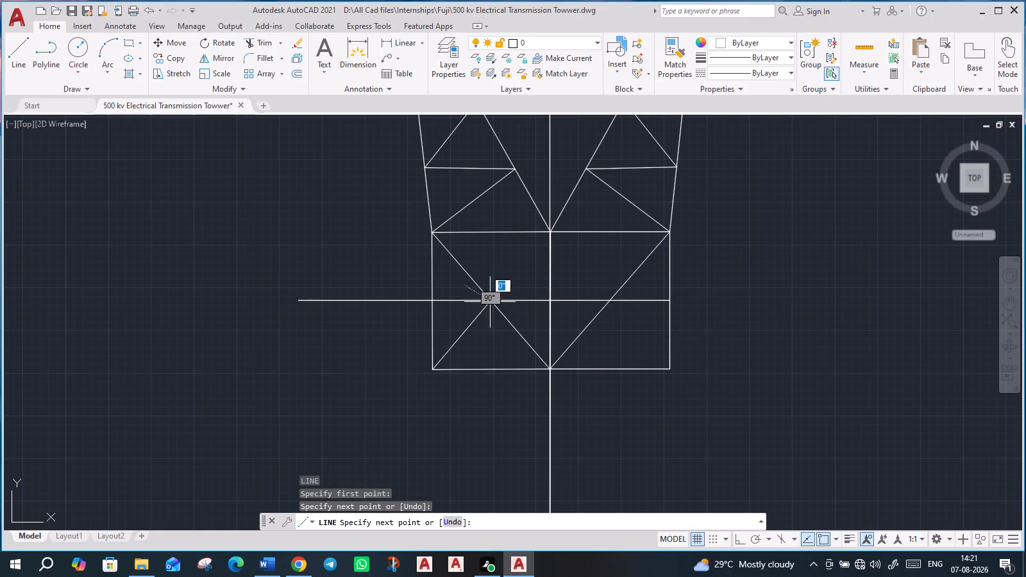
key(Escape)
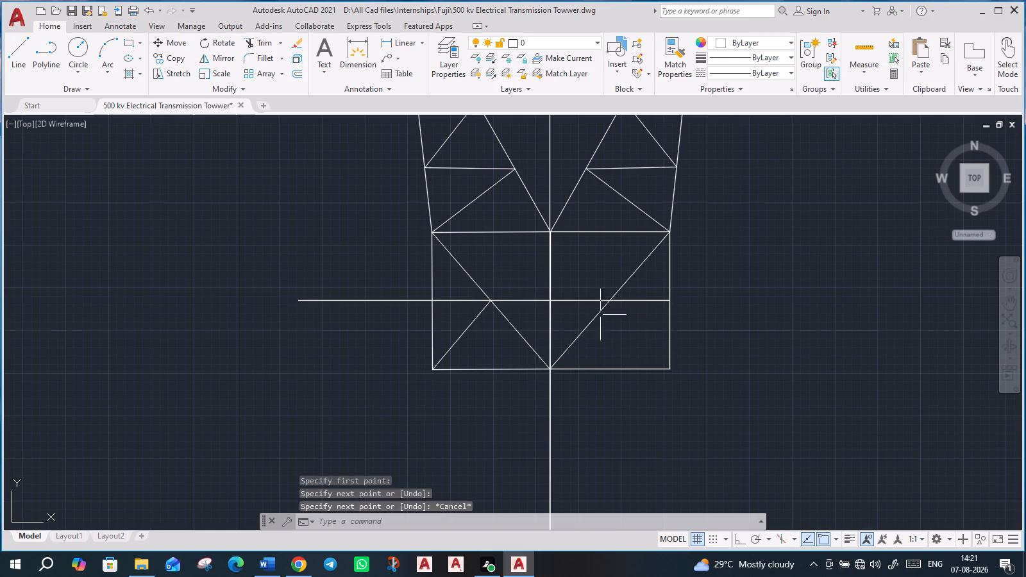
key(Return)
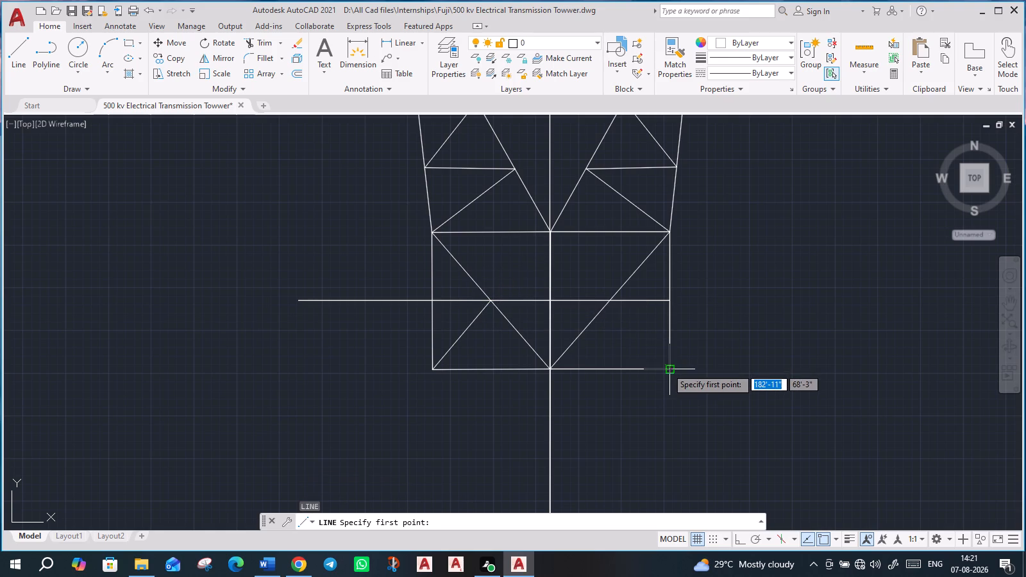
click(667, 368)
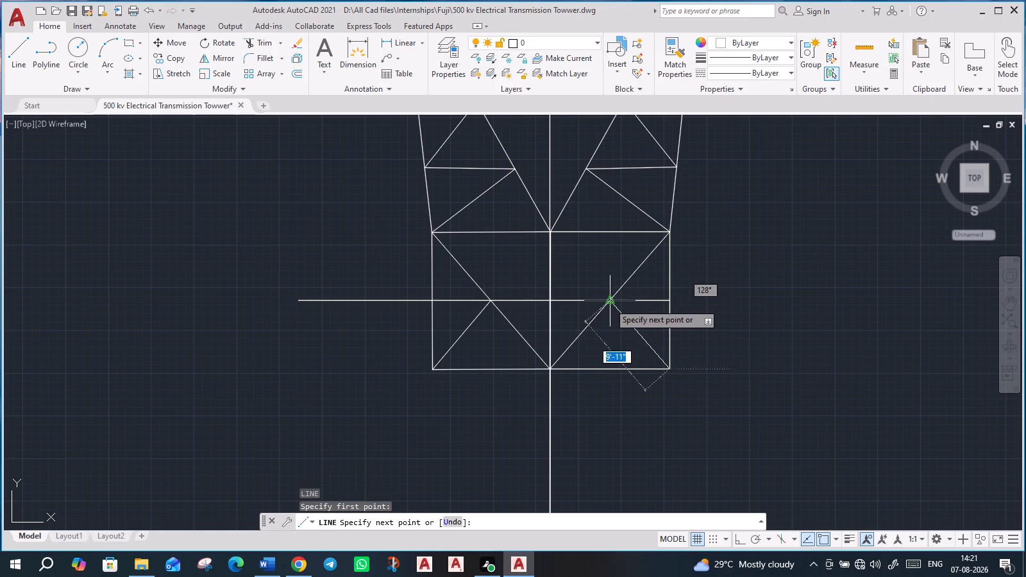
click(608, 303)
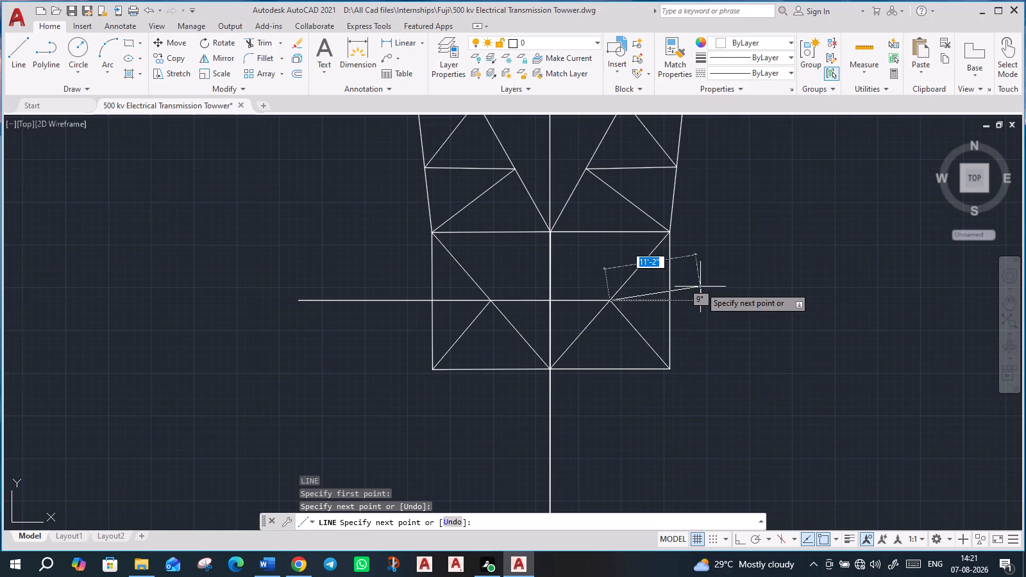
key(Escape)
Trim away the horizontal line left of the right V brace, using the panel's lower lines and diagonals as cutting edges.
click(272, 271)
click(673, 422)
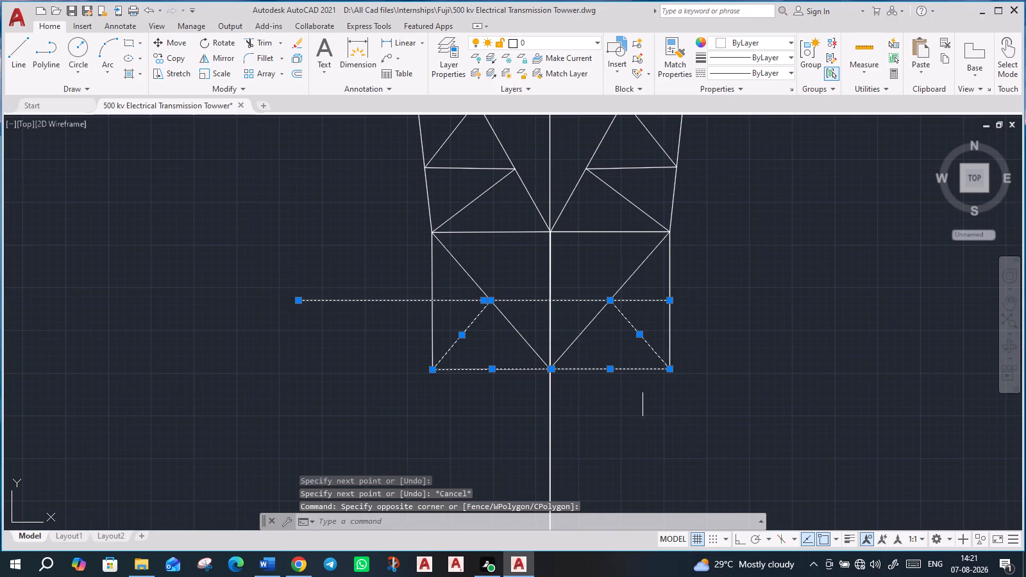
click(255, 45)
click(376, 299)
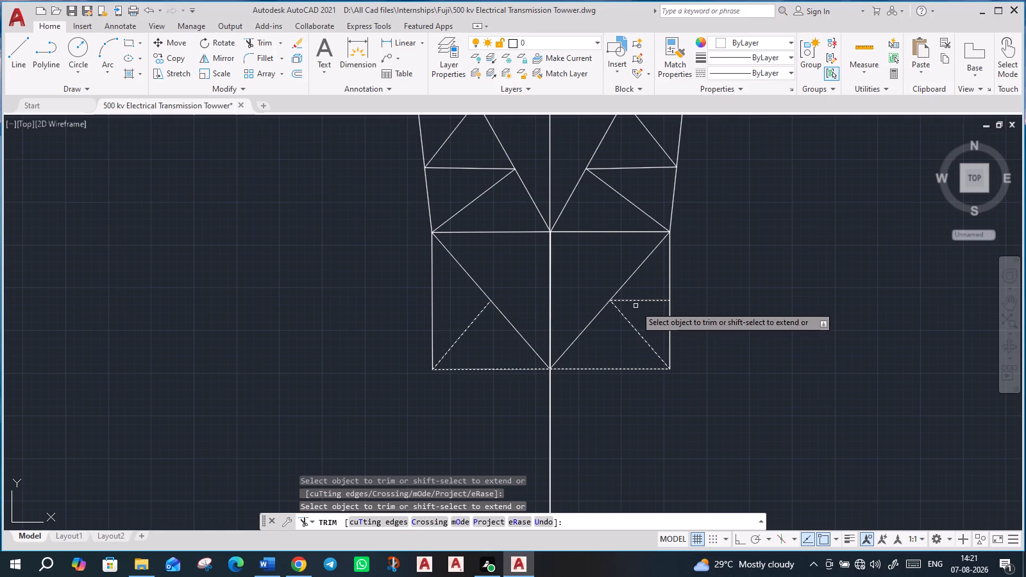
scroll(485, 315, up, 3)
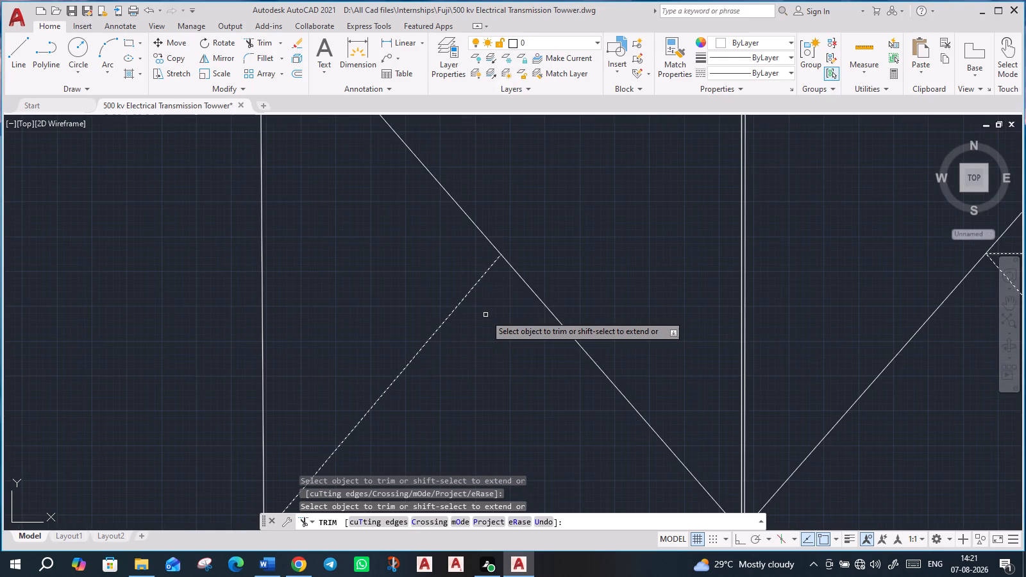
scroll(485, 315, down, 2)
key(Escape)
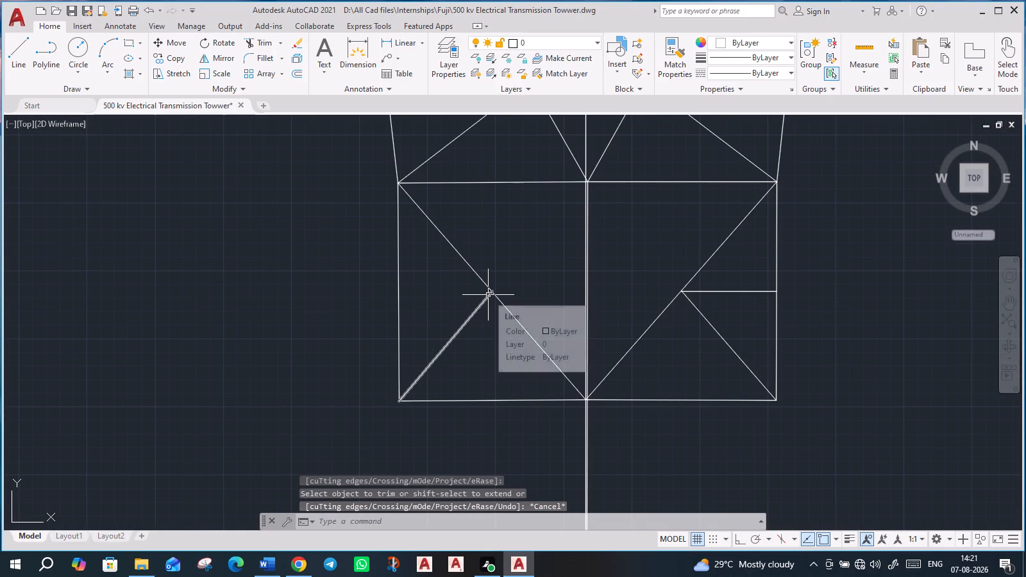
Draw a horizontal line with Ortho on, from the right V brace's junction with its diagonal to the panel's left side.
scroll(718, 412, down, 3)
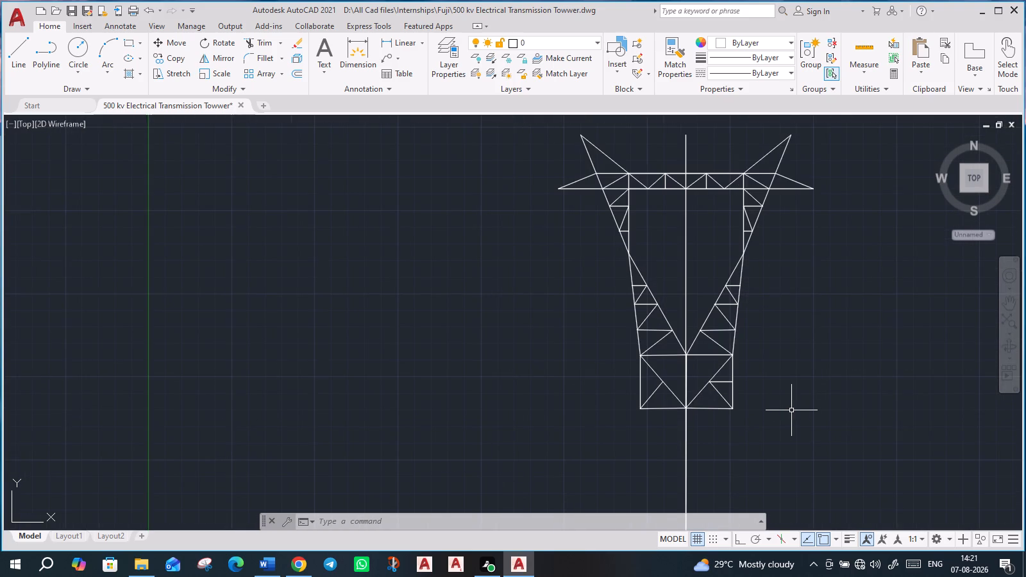
scroll(682, 385, up, 2)
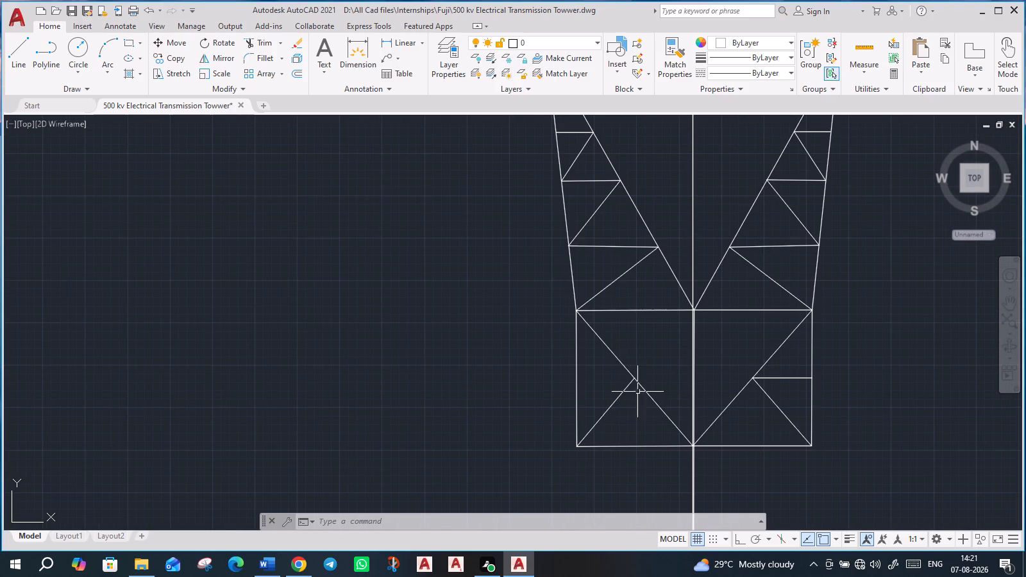
key(l)
key(Return)
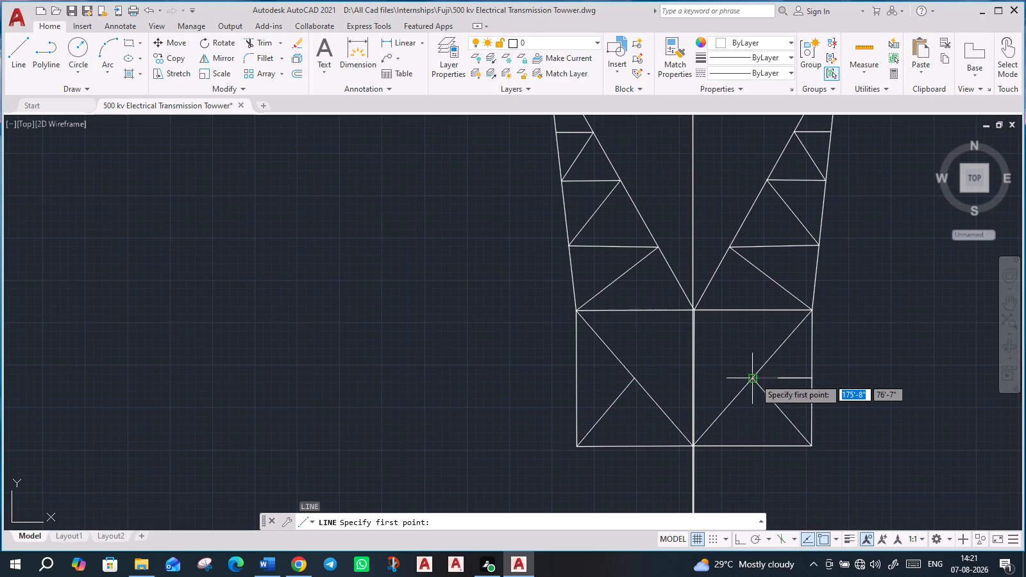
drag(755, 378, 744, 380)
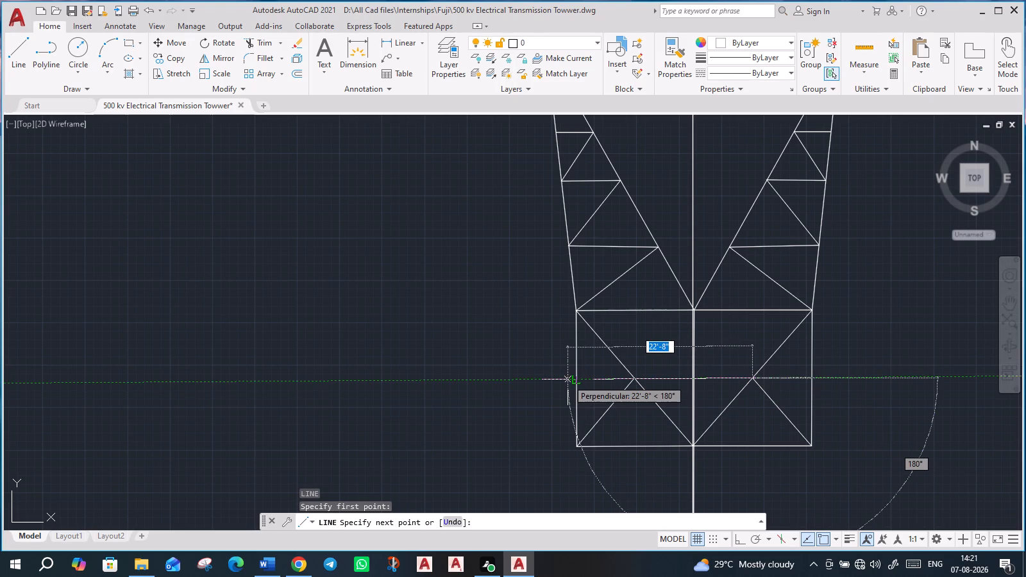
key(F8)
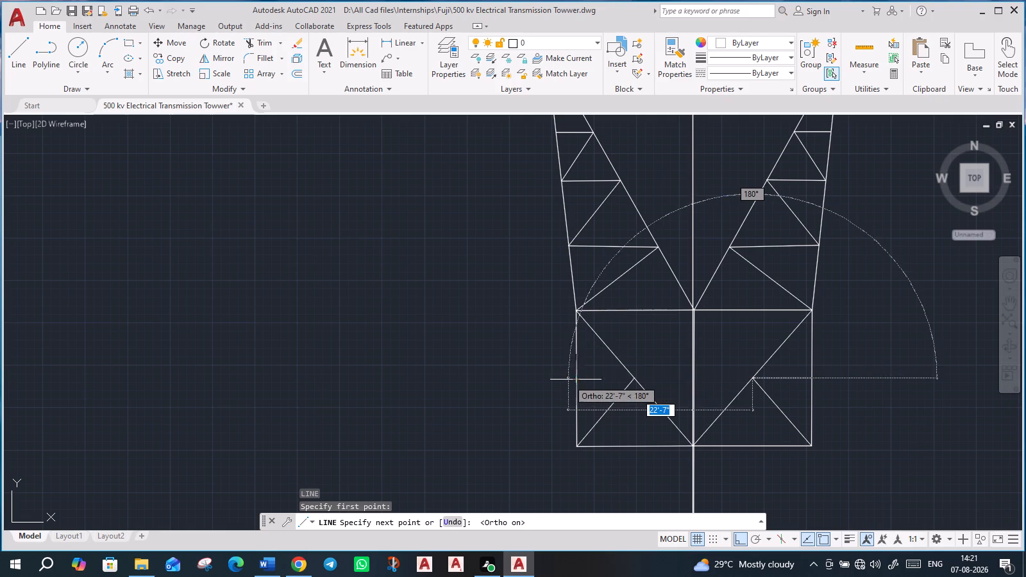
click(573, 380)
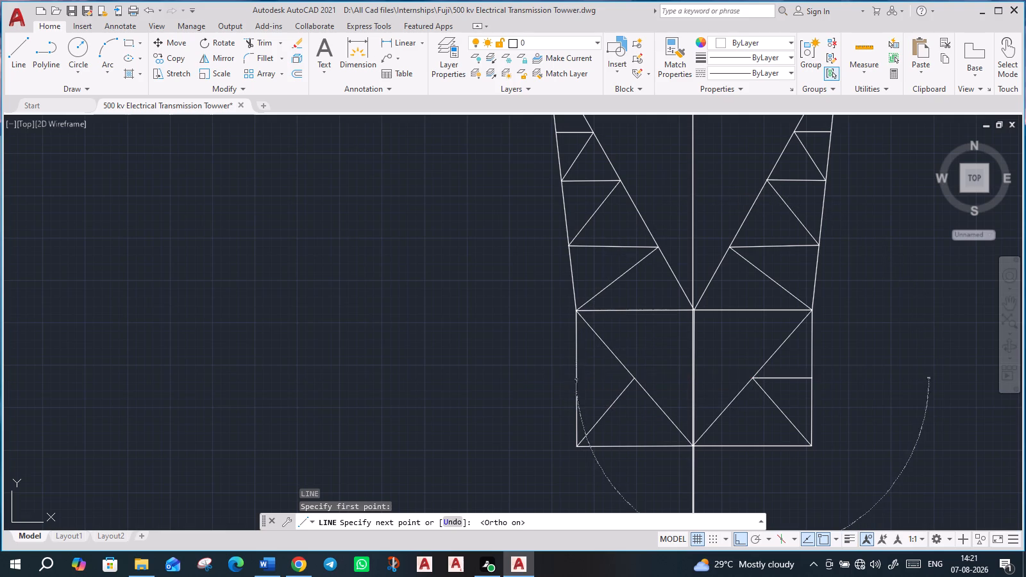
key(Escape)
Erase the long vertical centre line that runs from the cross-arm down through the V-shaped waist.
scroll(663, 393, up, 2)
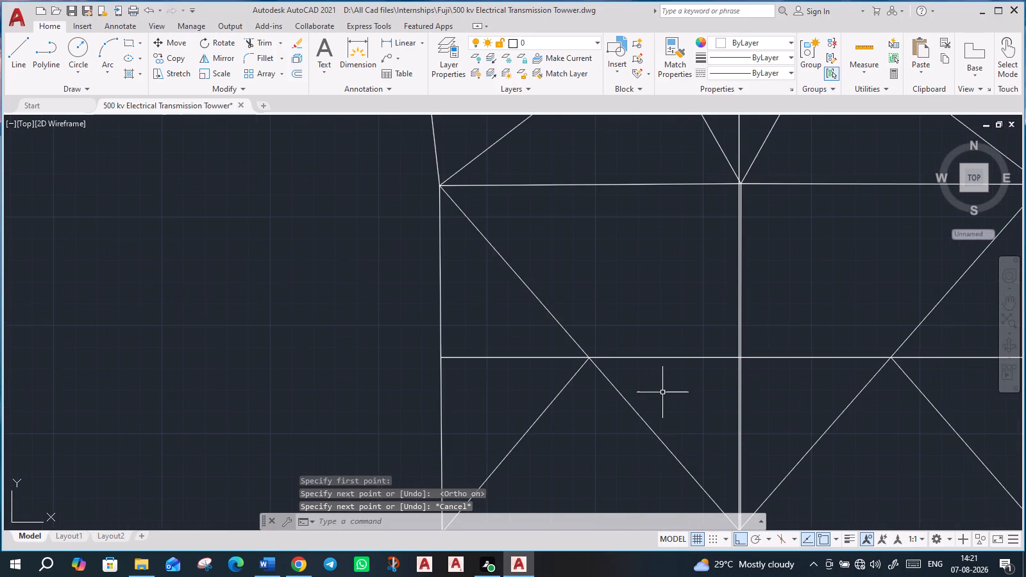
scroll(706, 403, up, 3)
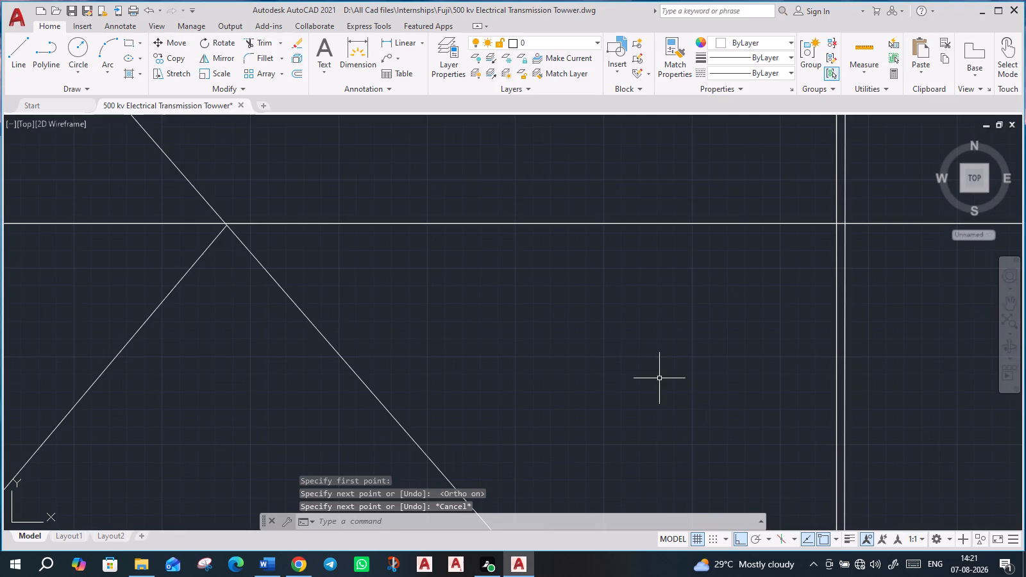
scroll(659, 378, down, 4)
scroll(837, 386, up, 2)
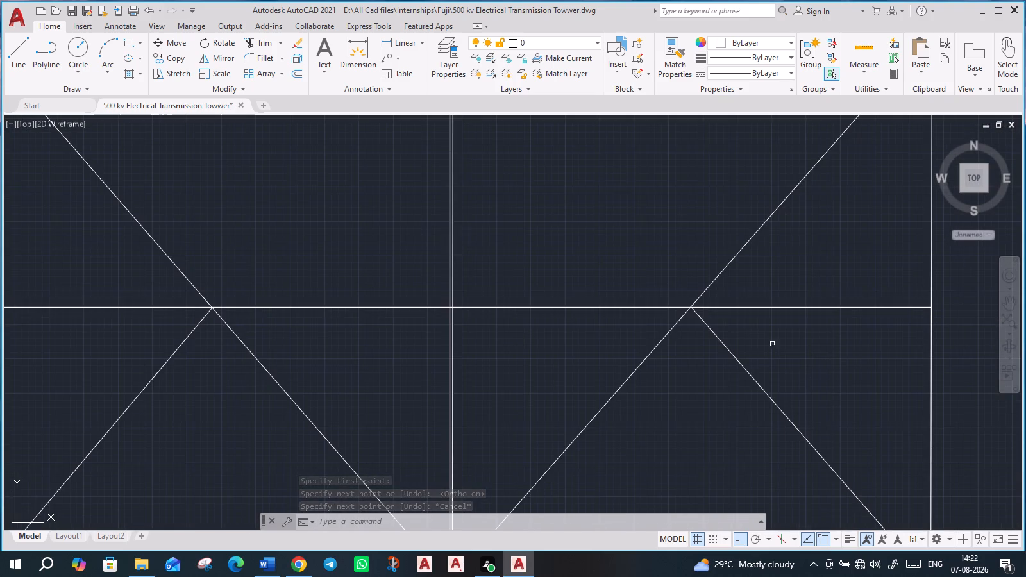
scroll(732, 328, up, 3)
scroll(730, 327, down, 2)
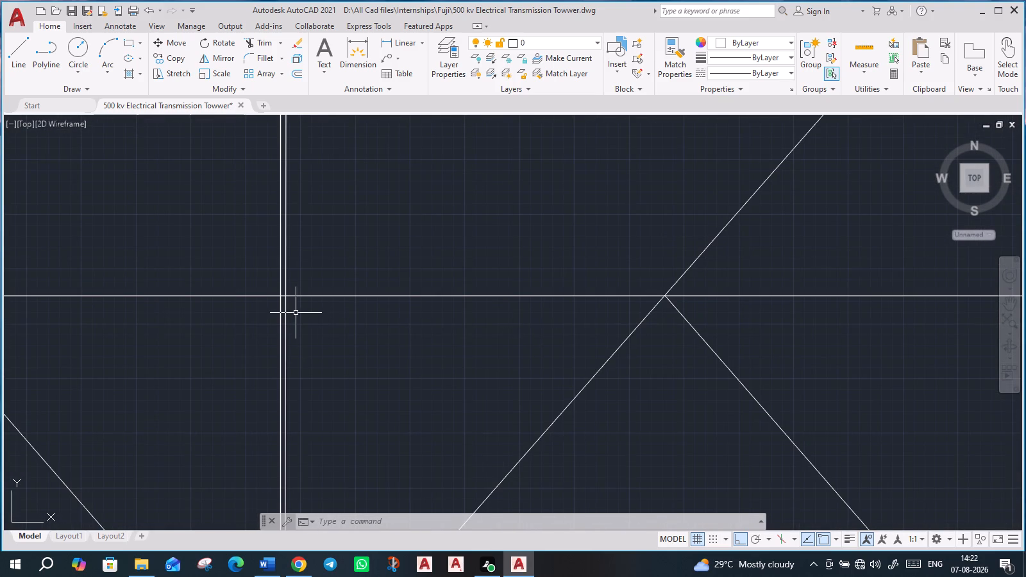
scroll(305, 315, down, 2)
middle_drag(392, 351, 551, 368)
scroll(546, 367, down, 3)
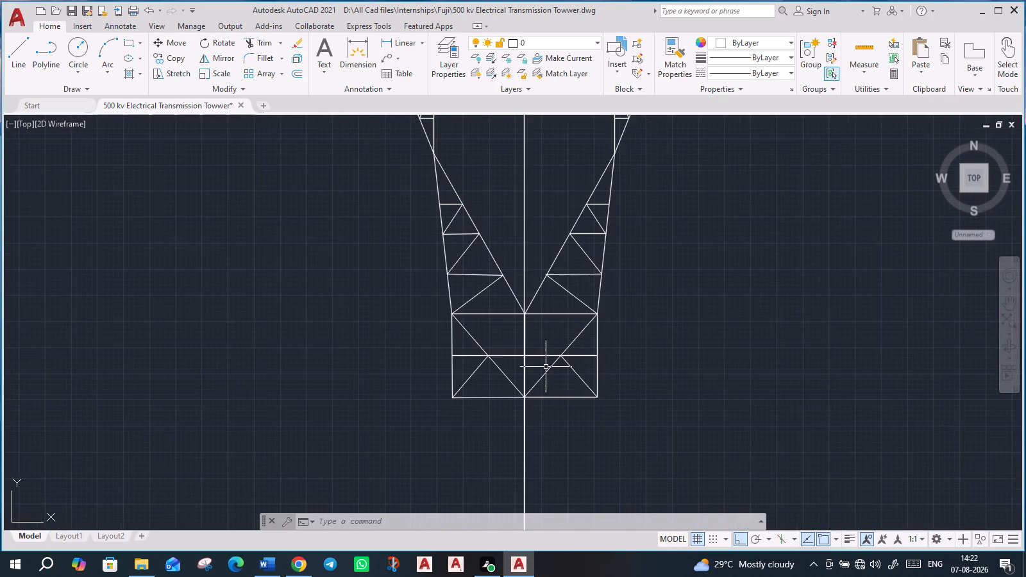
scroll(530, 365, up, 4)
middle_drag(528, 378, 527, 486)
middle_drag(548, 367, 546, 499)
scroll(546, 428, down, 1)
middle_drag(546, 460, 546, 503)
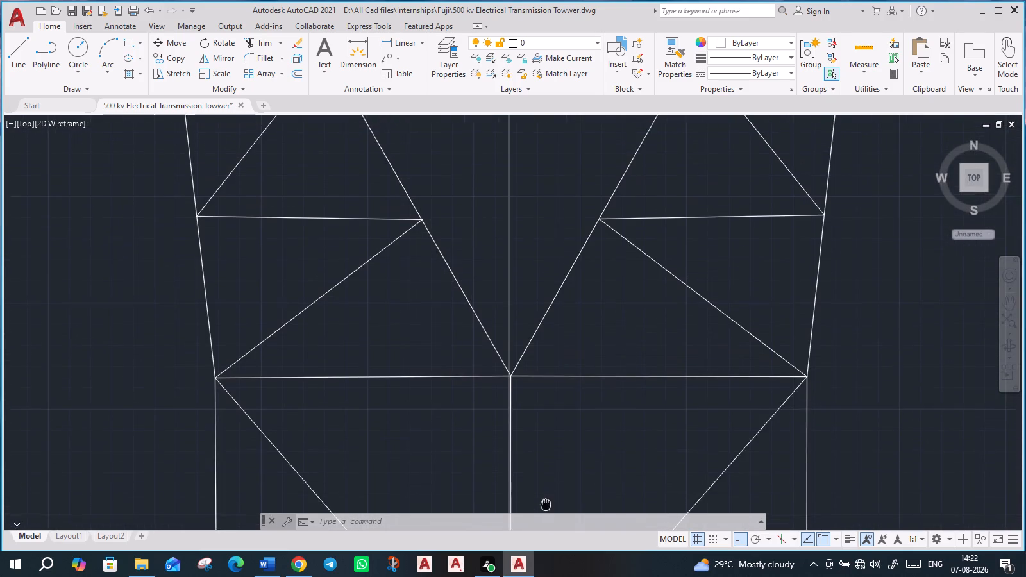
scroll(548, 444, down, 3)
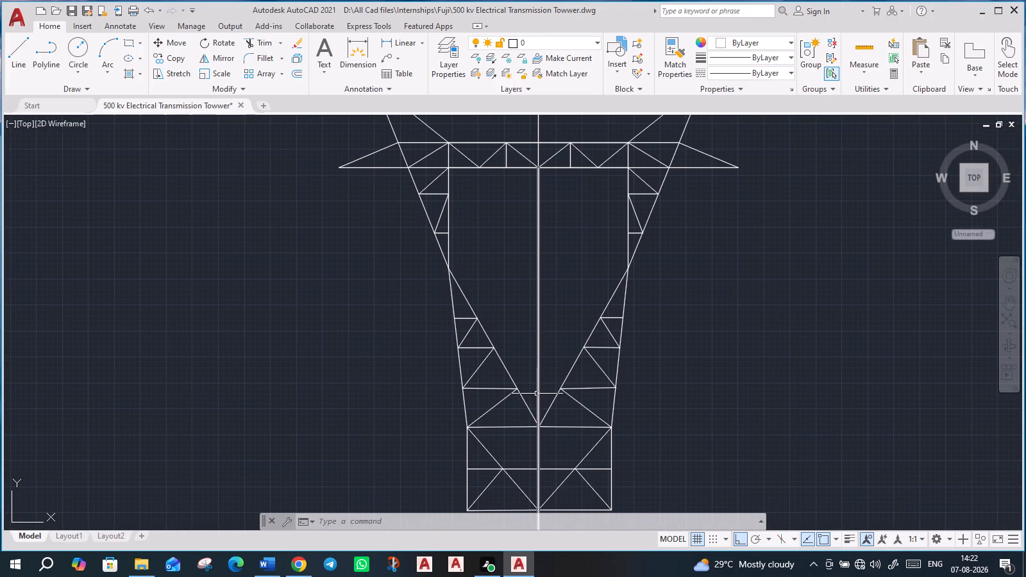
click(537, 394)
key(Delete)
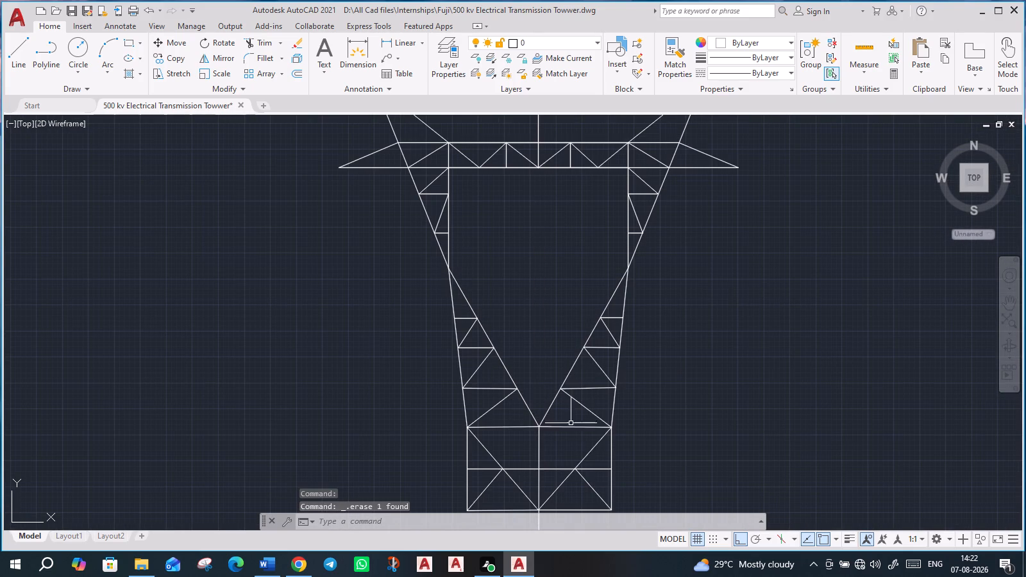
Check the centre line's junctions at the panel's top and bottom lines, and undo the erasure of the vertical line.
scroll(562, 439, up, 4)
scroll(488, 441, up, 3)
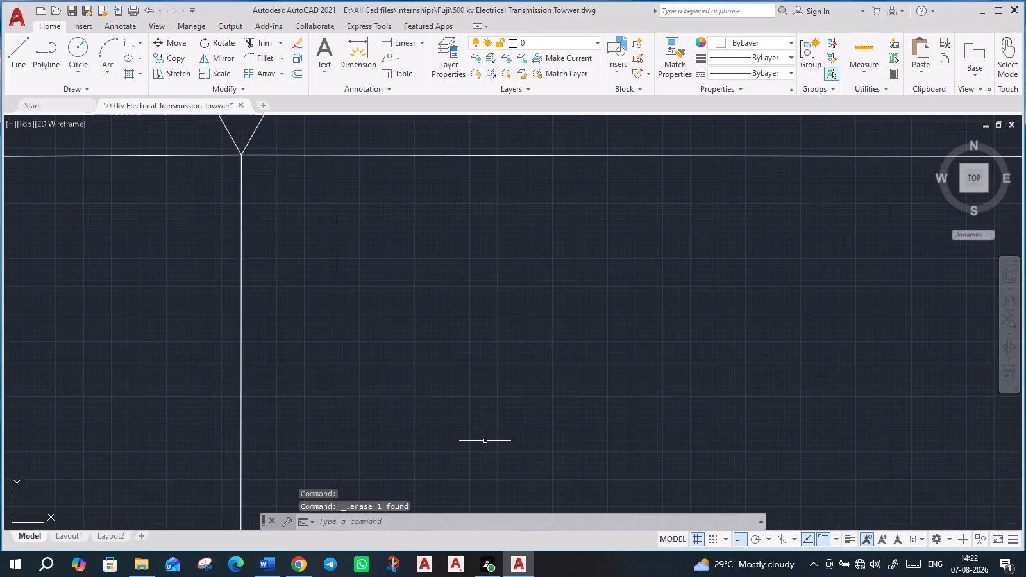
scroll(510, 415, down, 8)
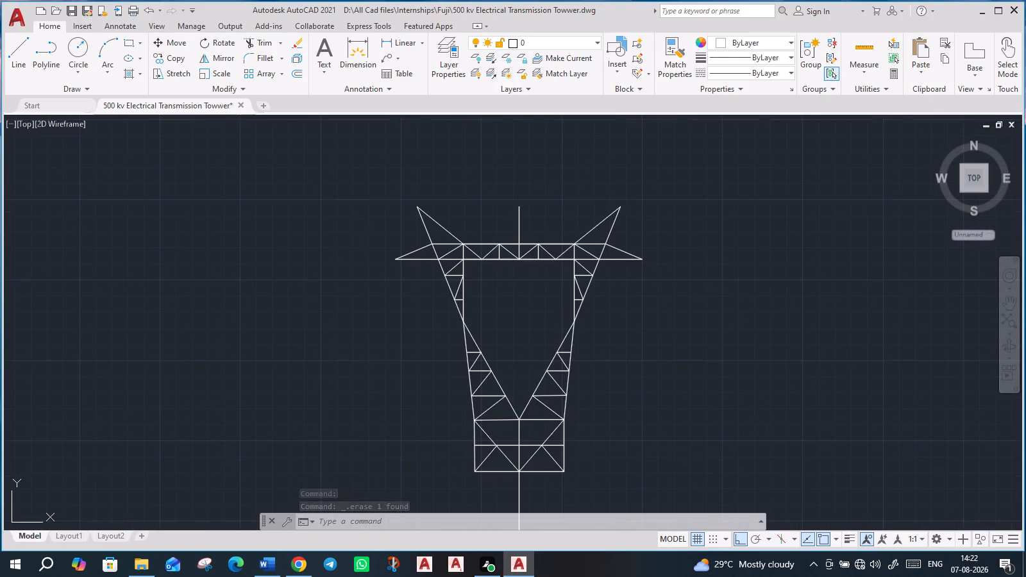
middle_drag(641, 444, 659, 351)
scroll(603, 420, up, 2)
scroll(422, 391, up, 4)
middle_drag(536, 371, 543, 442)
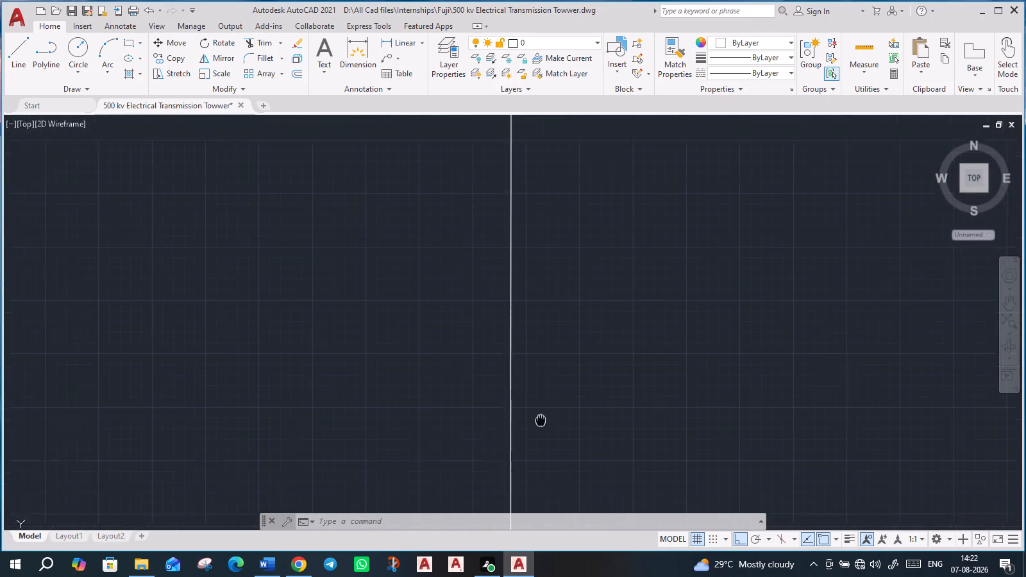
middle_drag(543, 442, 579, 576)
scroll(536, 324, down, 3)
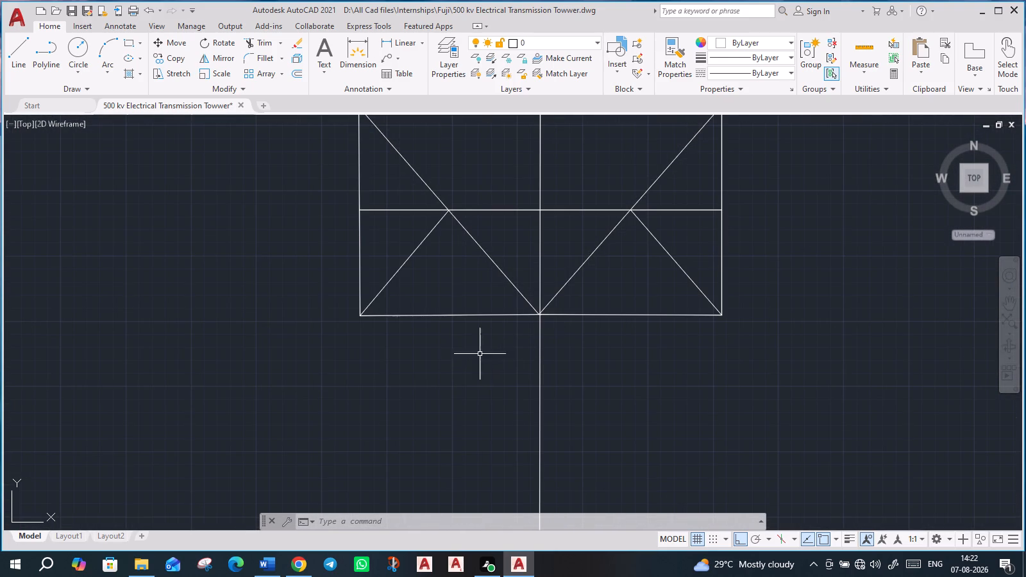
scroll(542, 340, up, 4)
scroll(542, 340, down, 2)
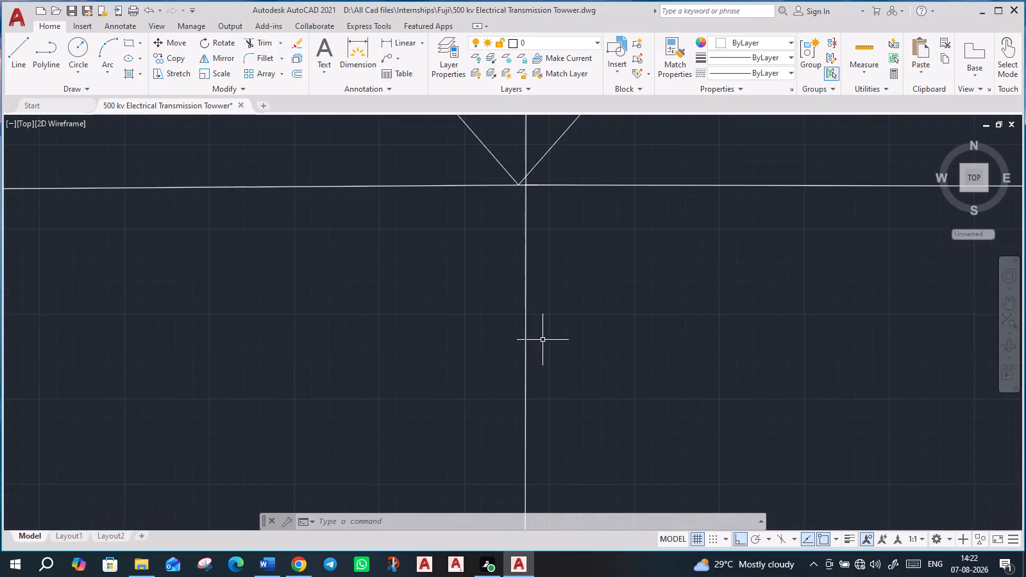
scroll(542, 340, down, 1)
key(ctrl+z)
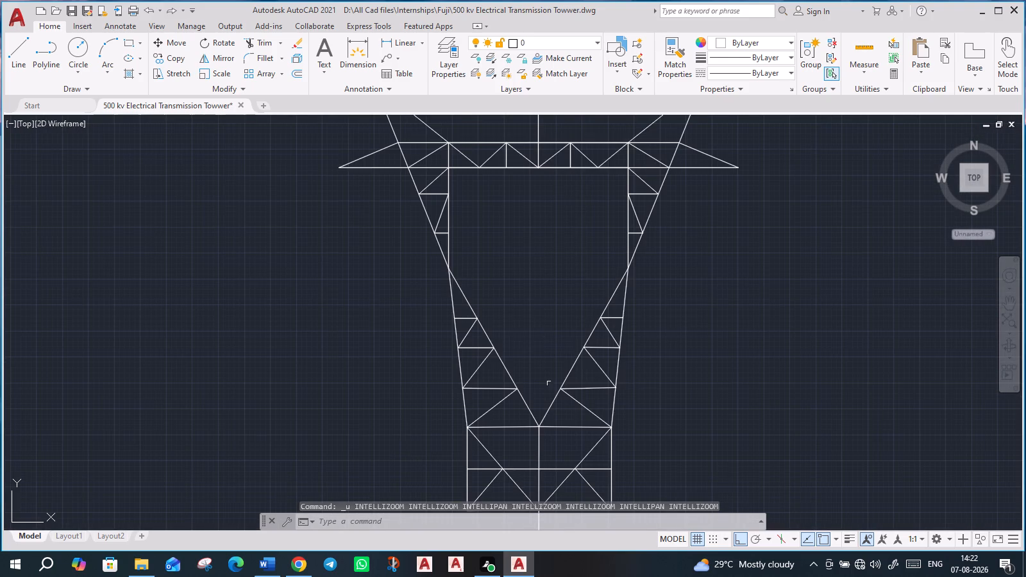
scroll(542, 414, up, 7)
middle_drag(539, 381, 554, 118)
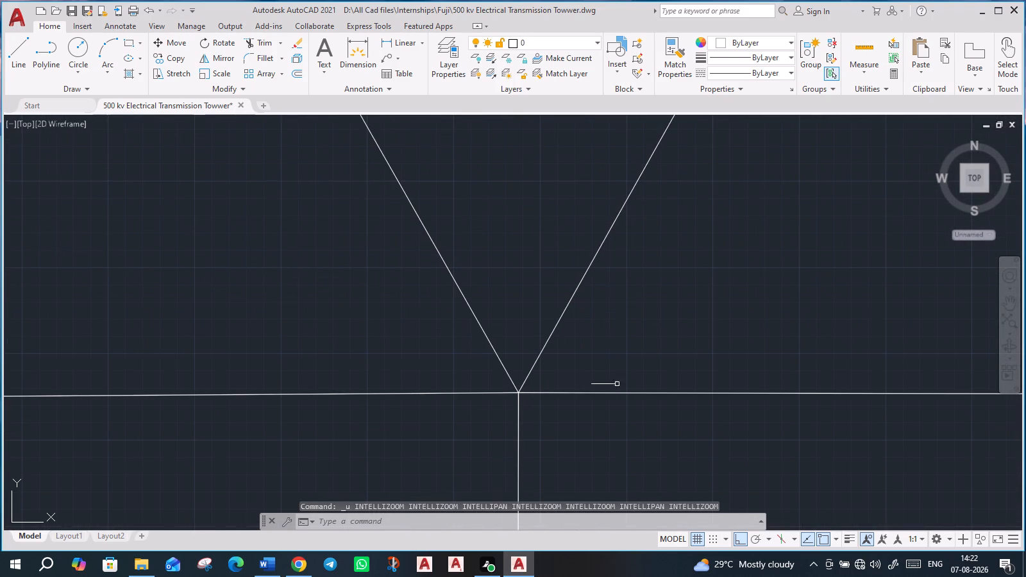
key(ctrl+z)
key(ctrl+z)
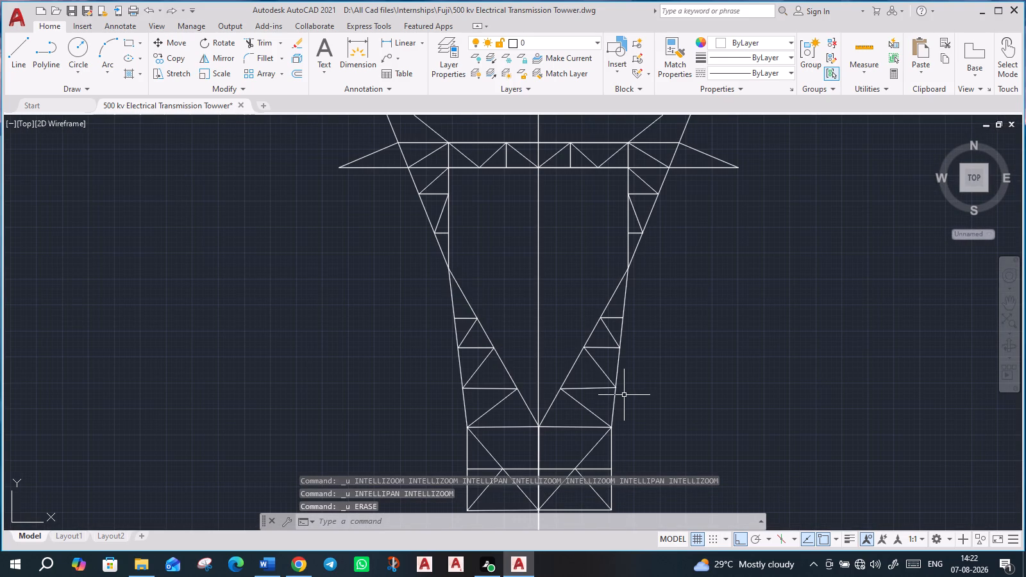
Erase the left one of the two closely spaced vertical centre lines running through the waist and panel.
scroll(560, 449, up, 7)
scroll(487, 378, down, 3)
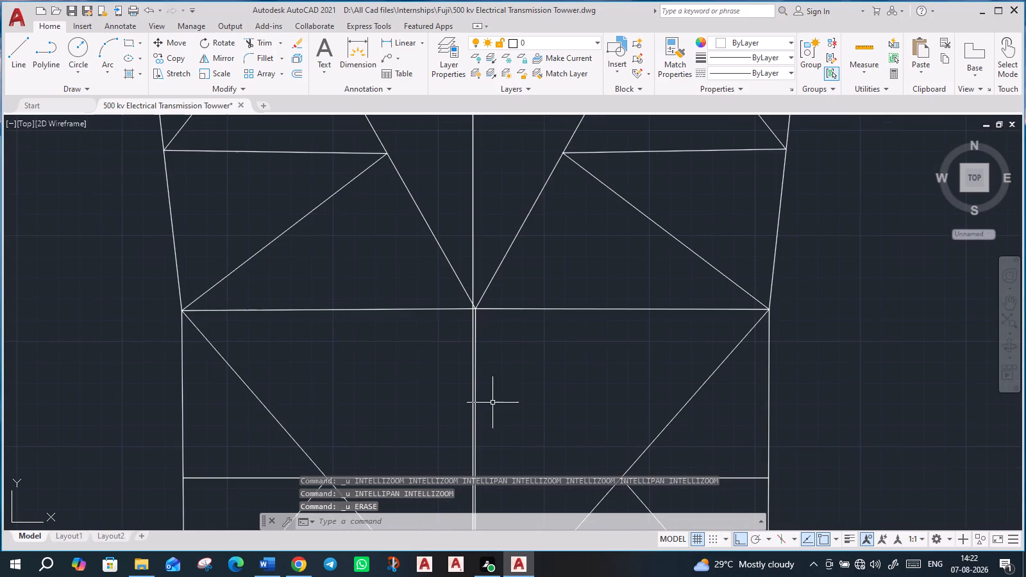
scroll(473, 372, up, 2)
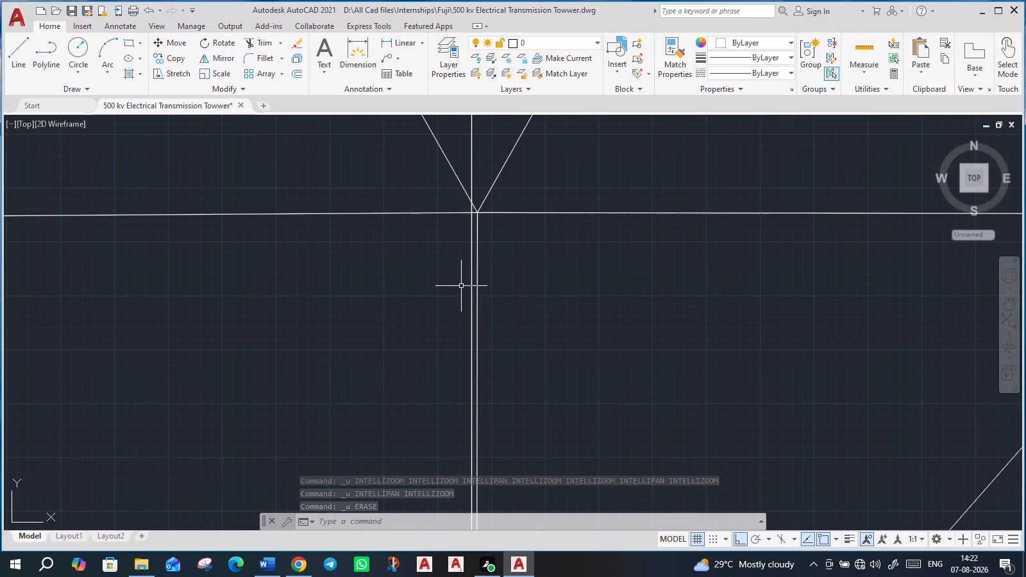
click(473, 288)
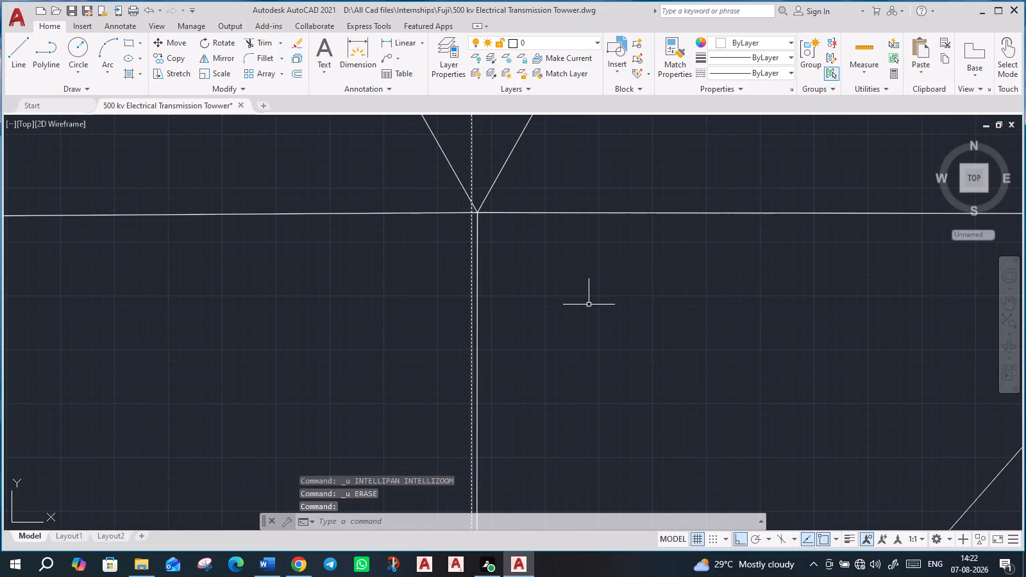
key(Delete)
scroll(598, 346, down, 6)
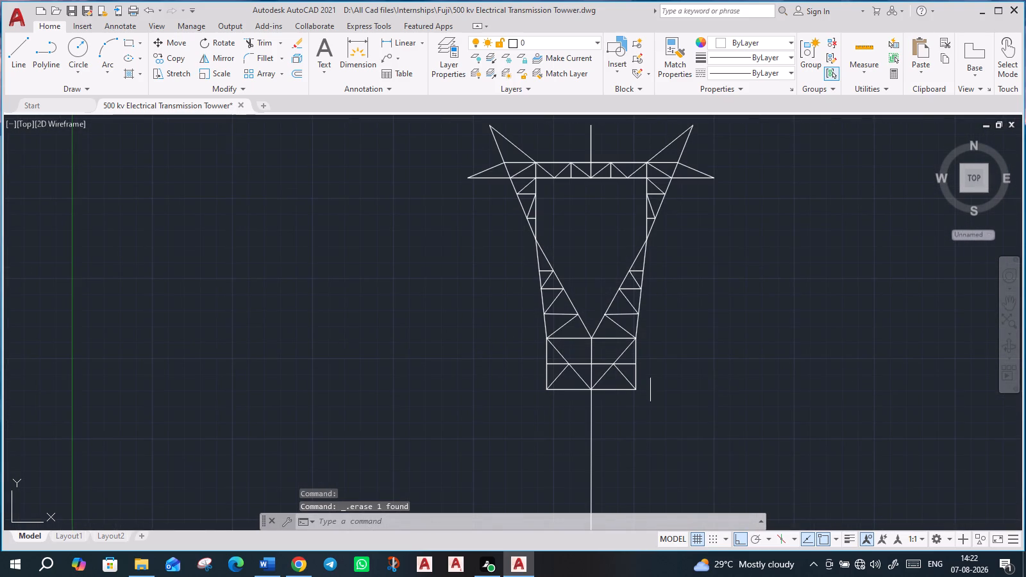
Trim away the horizontal line between the two V braces and the vertical centre line inside the panel.
middle_drag(701, 394, 691, 481)
scroll(641, 427, up, 2)
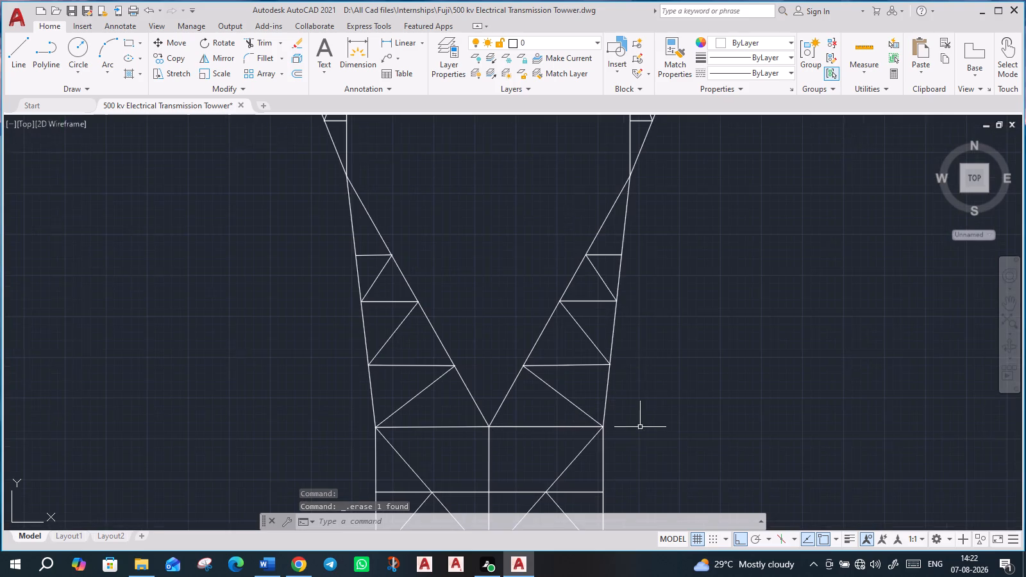
scroll(680, 391, down, 1)
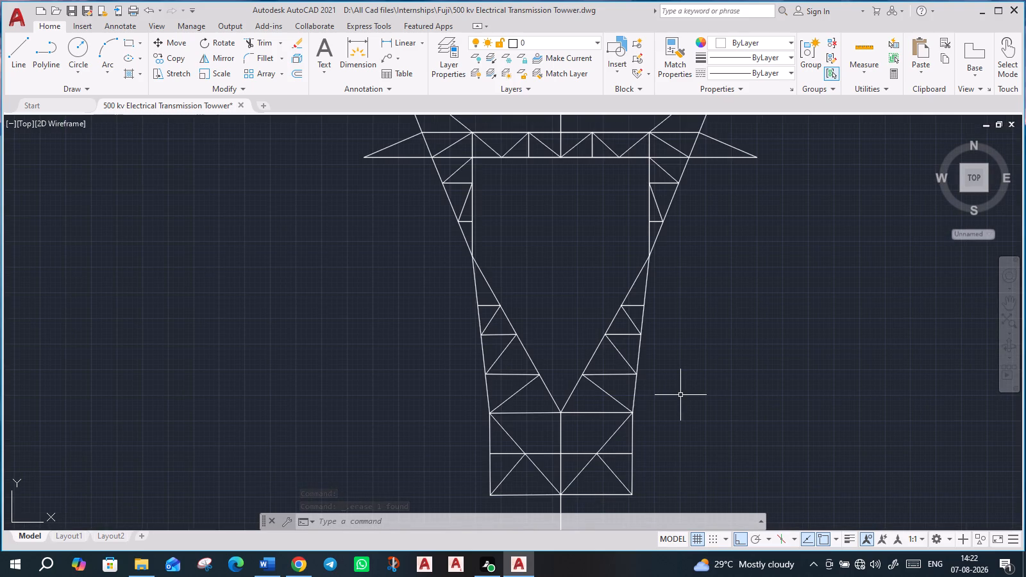
scroll(680, 395, up, 1)
scroll(680, 395, down, 2)
middle_drag(688, 433, 698, 330)
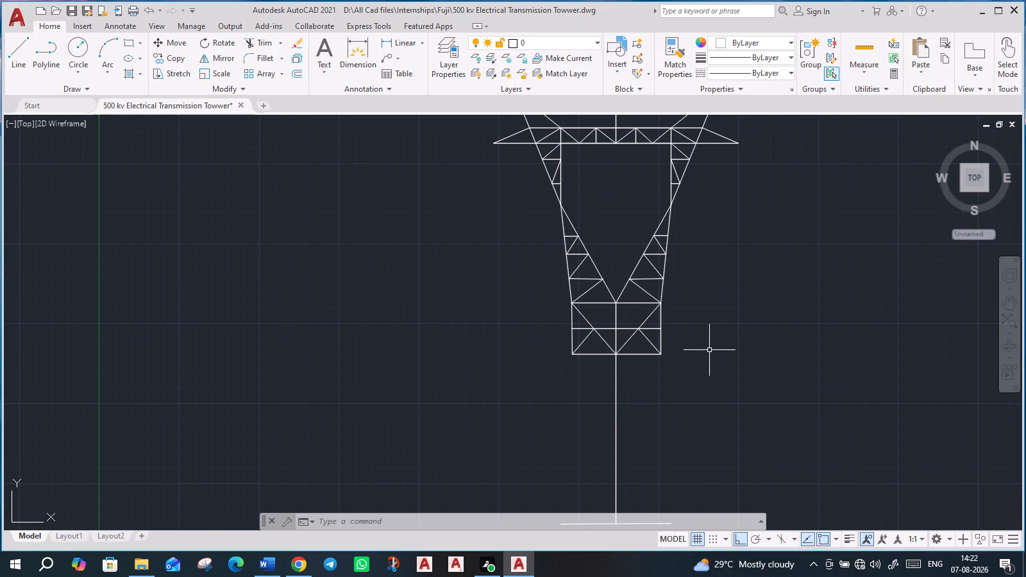
click(260, 42)
click(600, 319)
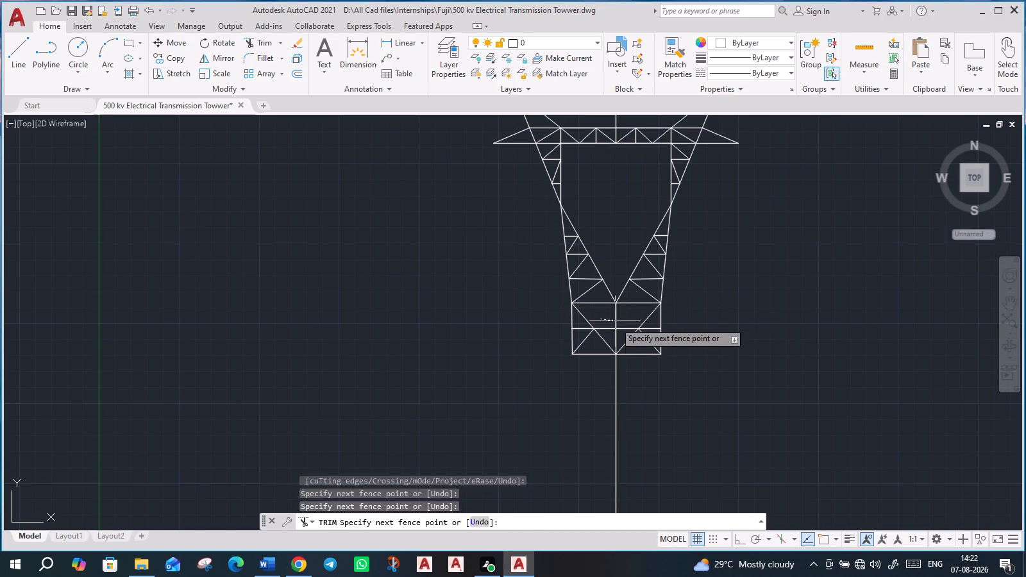
click(616, 335)
click(621, 331)
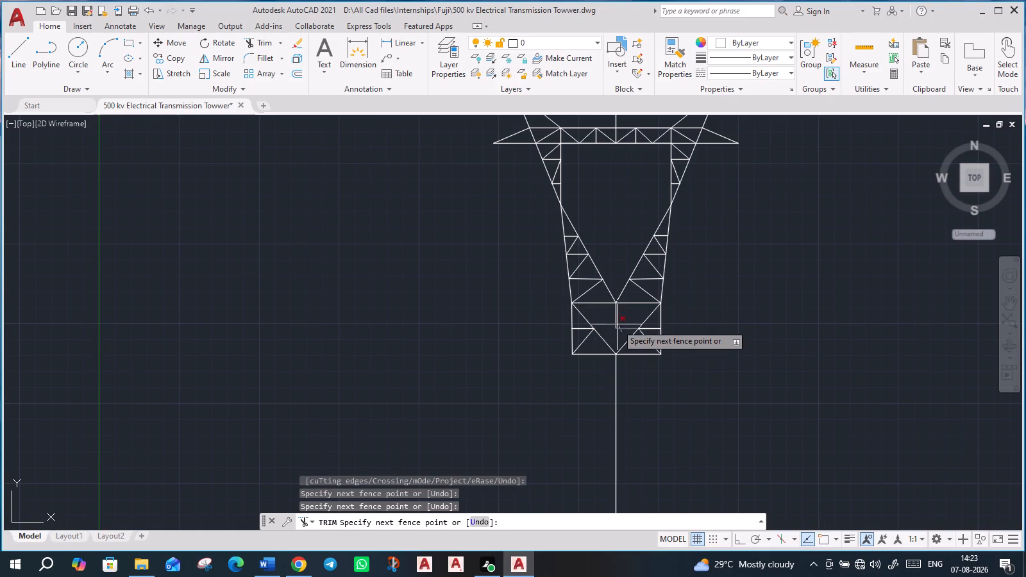
click(616, 323)
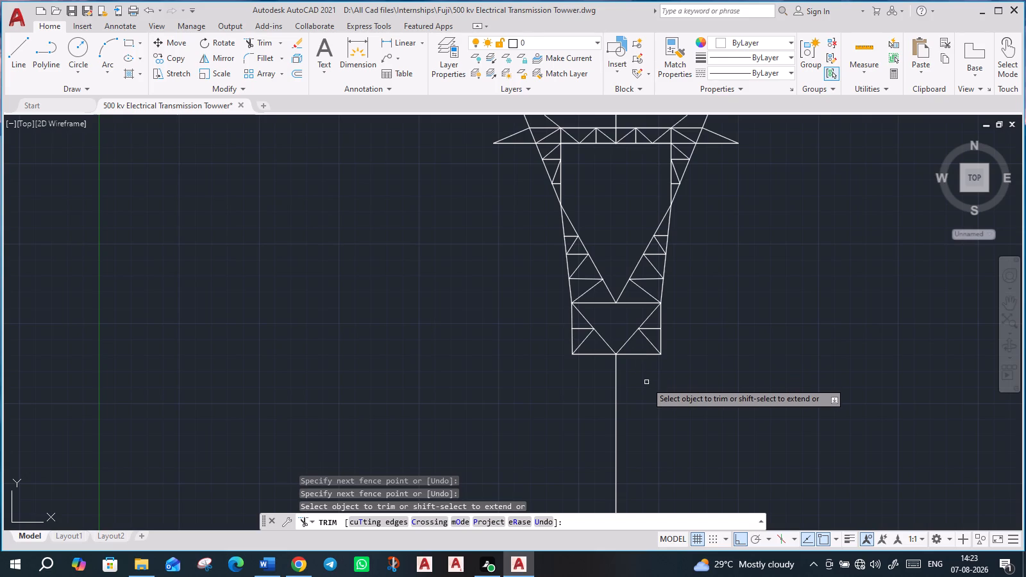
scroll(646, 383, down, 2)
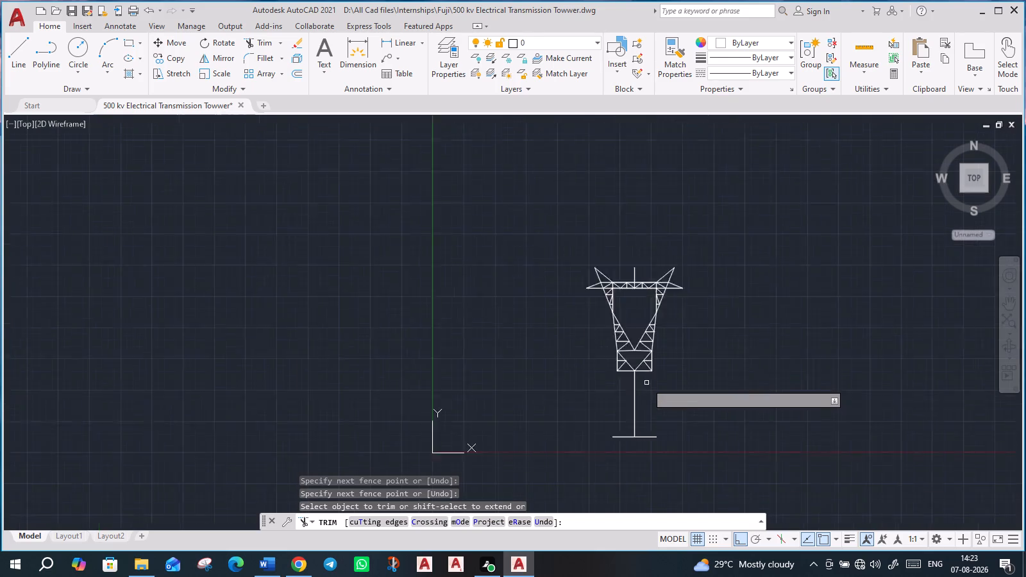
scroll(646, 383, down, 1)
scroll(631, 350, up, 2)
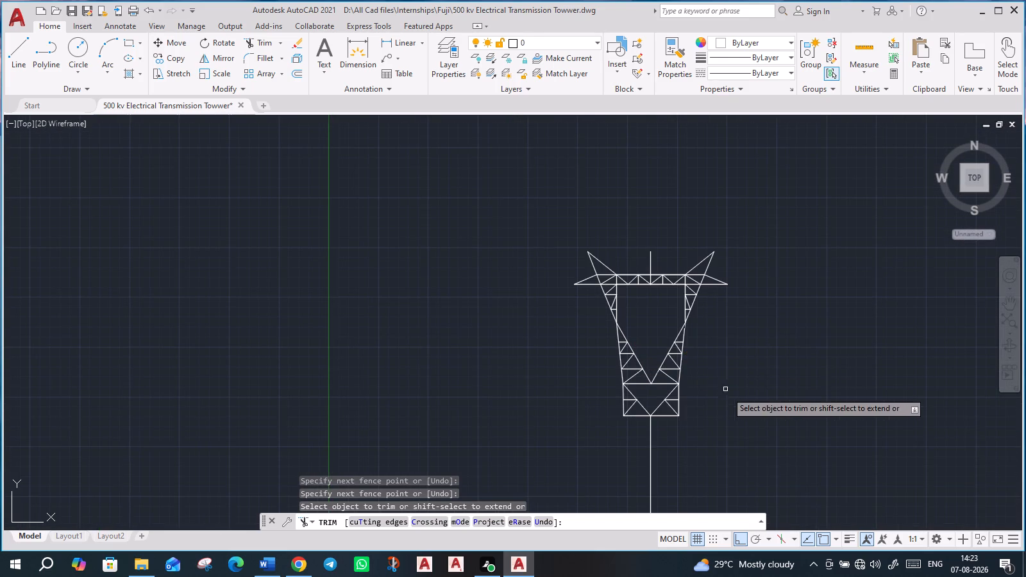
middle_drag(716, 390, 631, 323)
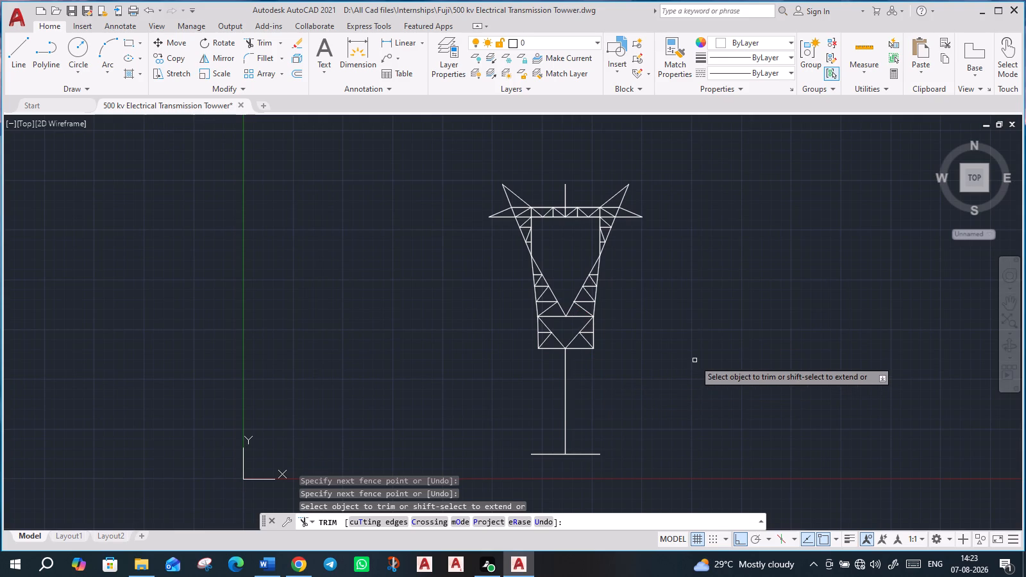
Draw an 18' horizontal line to the right from the vertical centre line, between the panel's bottom line and the tower base line.
key(Escape)
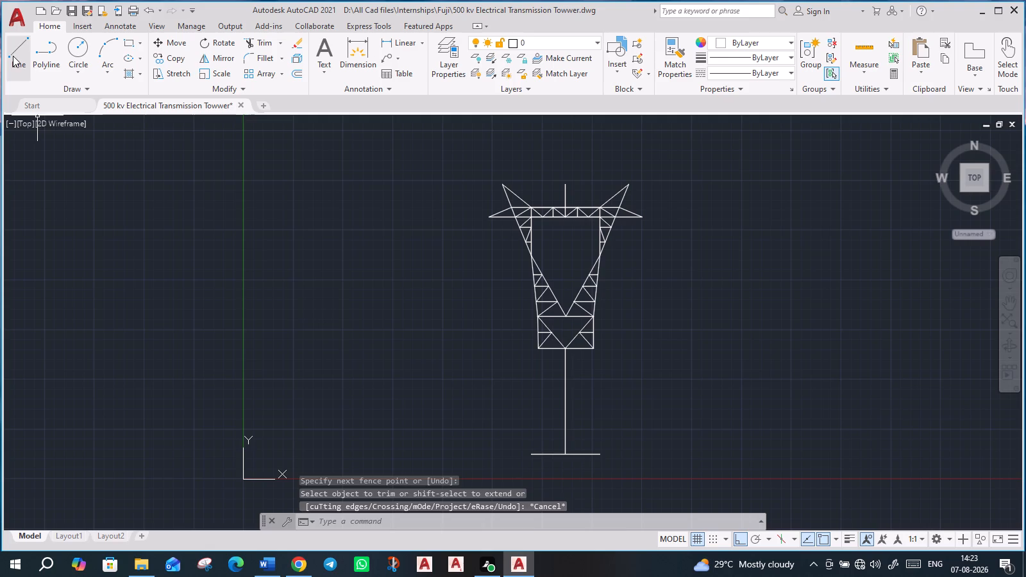
click(14, 56)
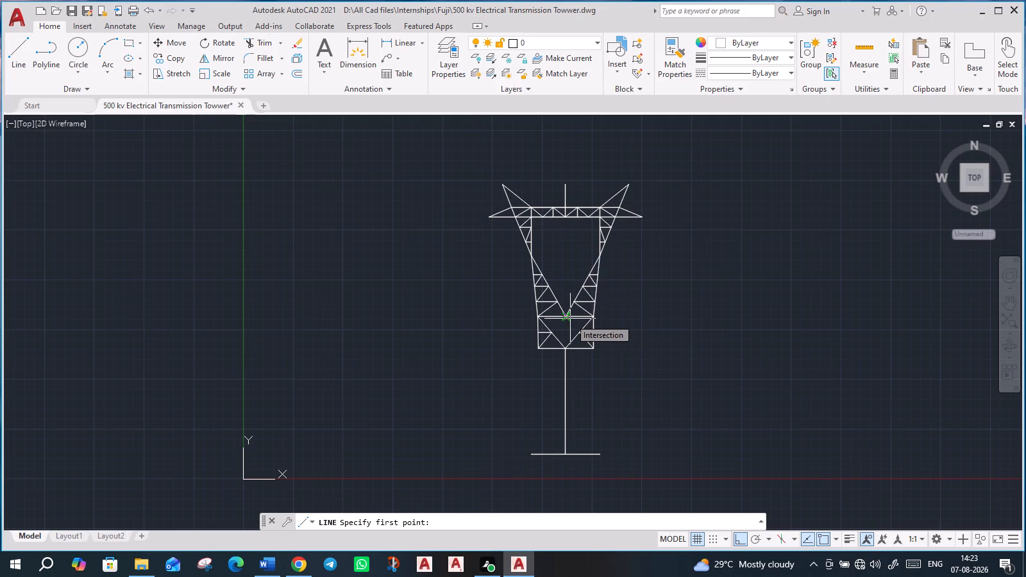
click(565, 381)
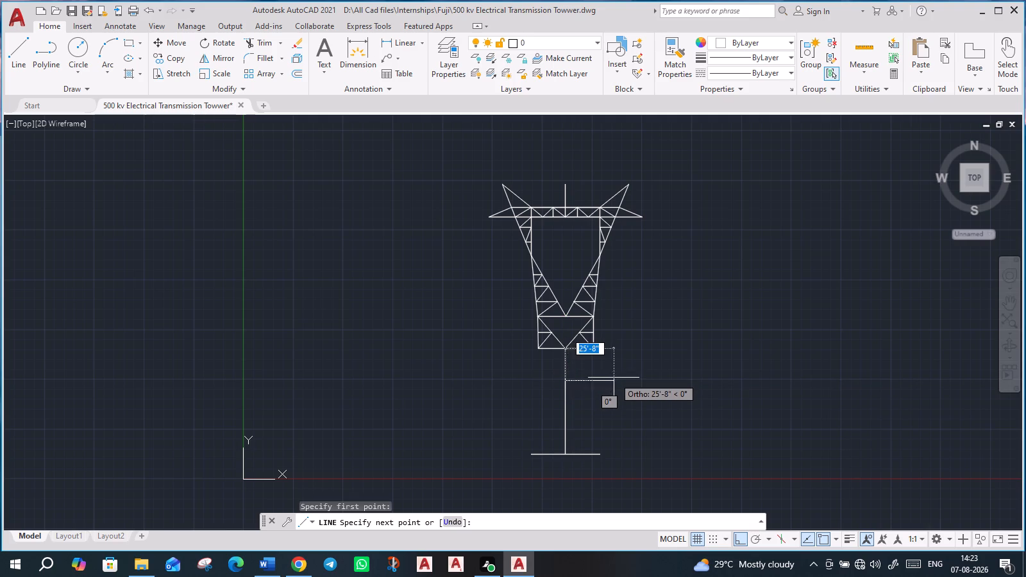
scroll(614, 378, up, 3)
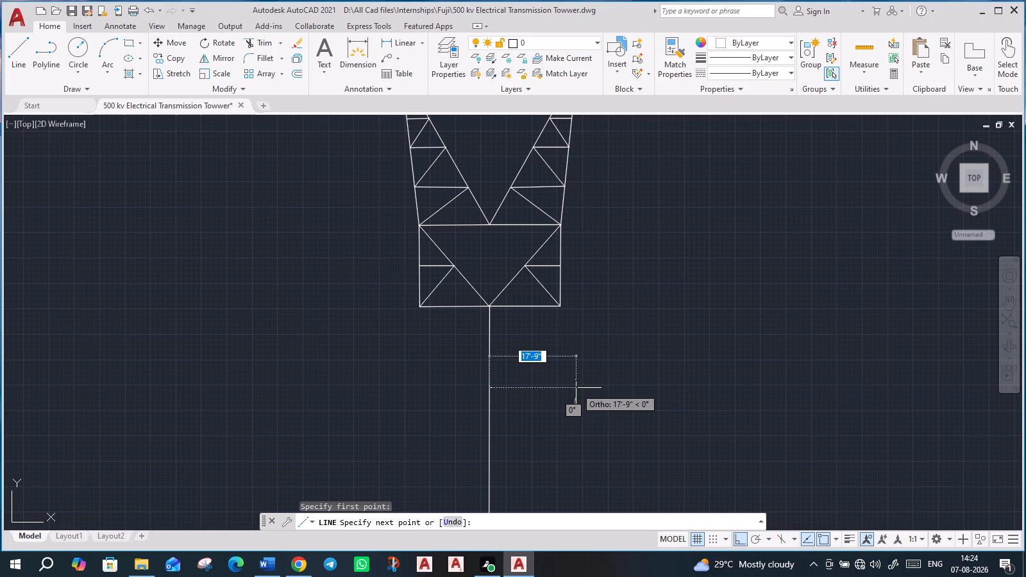
key(1)
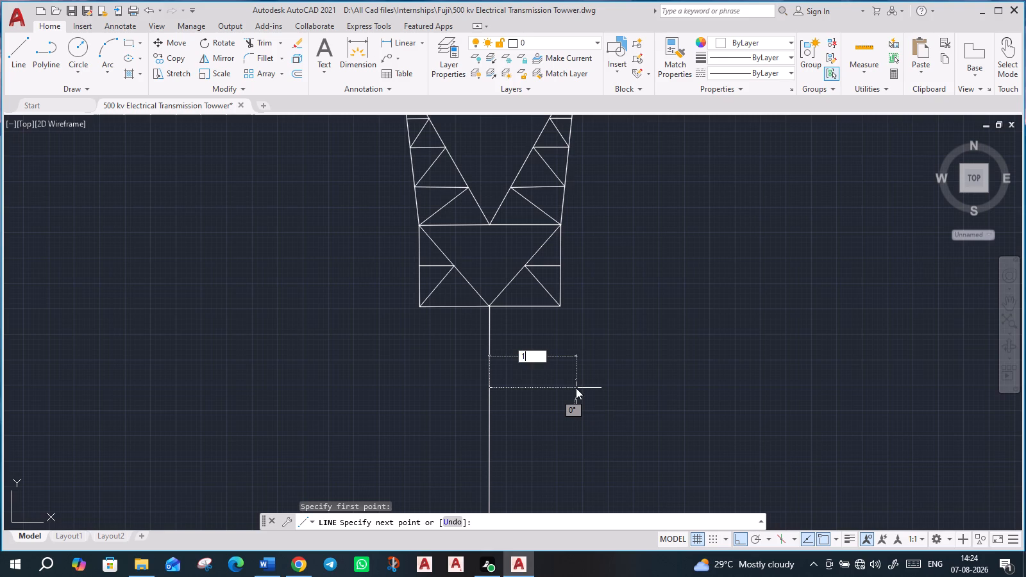
text(8')
key(Return)
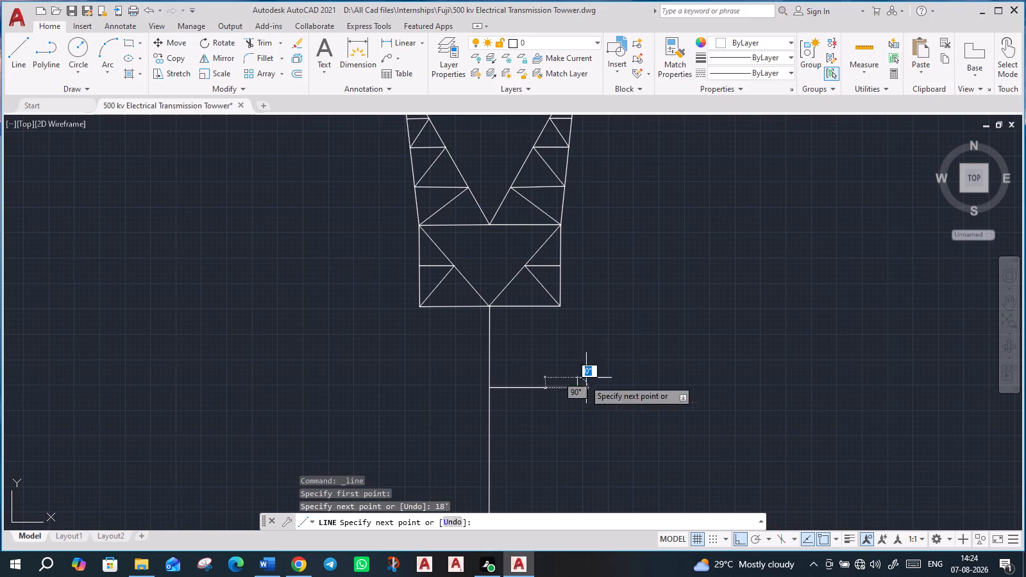
key(Escape)
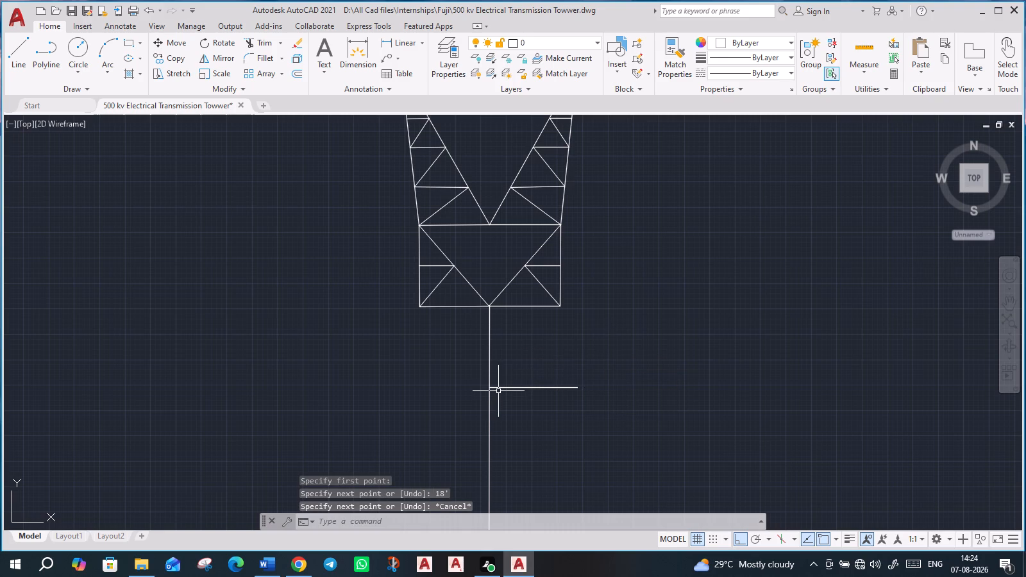
Draw a matching 18' horizontal line to the left from the same point on the vertical centre line.
key(l)
key(Return)
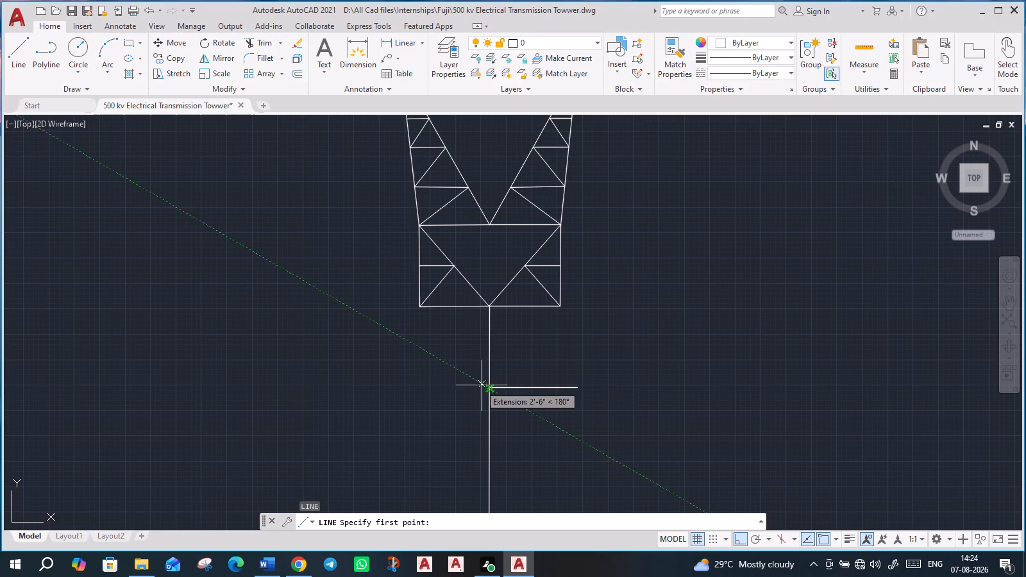
click(490, 385)
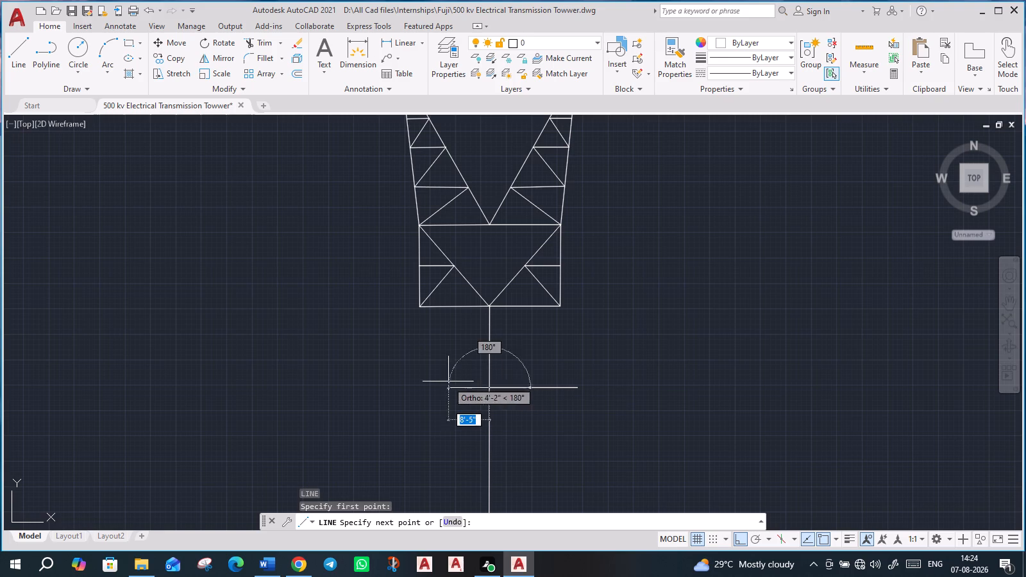
text(18')
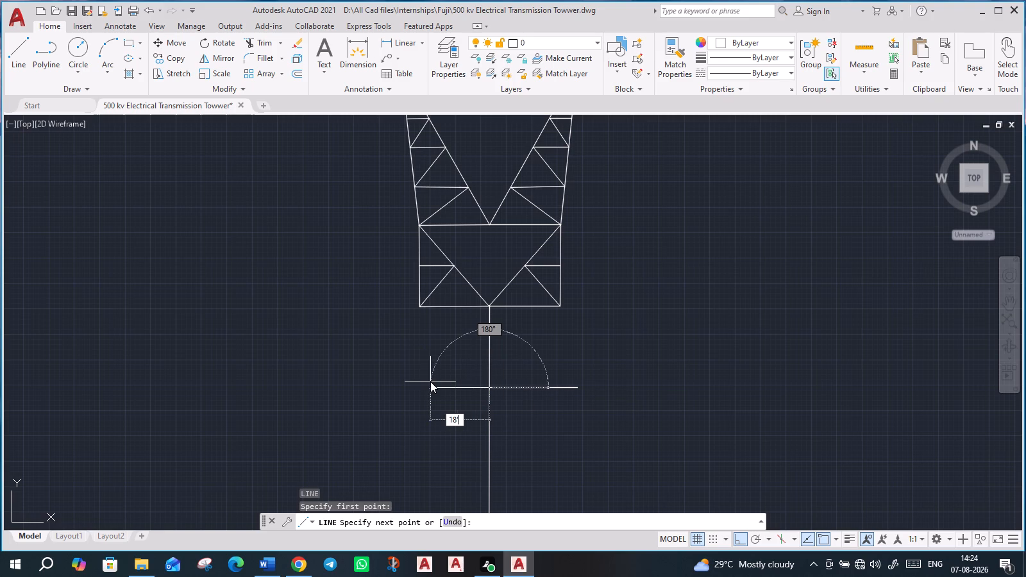
key(Return)
key(Escape)
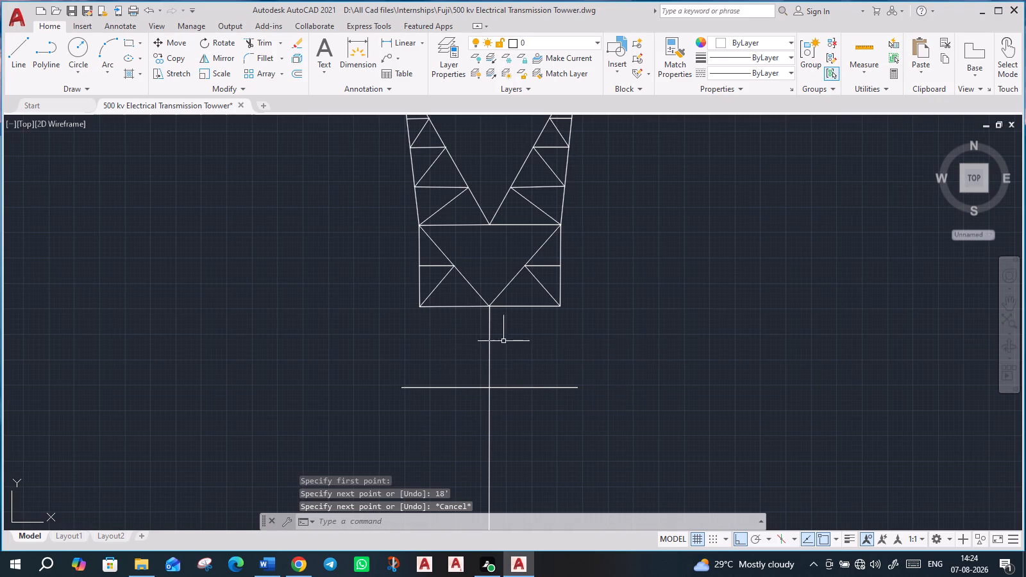
With ortho off, draw a sloping leg about 17' long from the panel's bottom-right corner outward to the new horizontal line.
scroll(548, 374, down, 1)
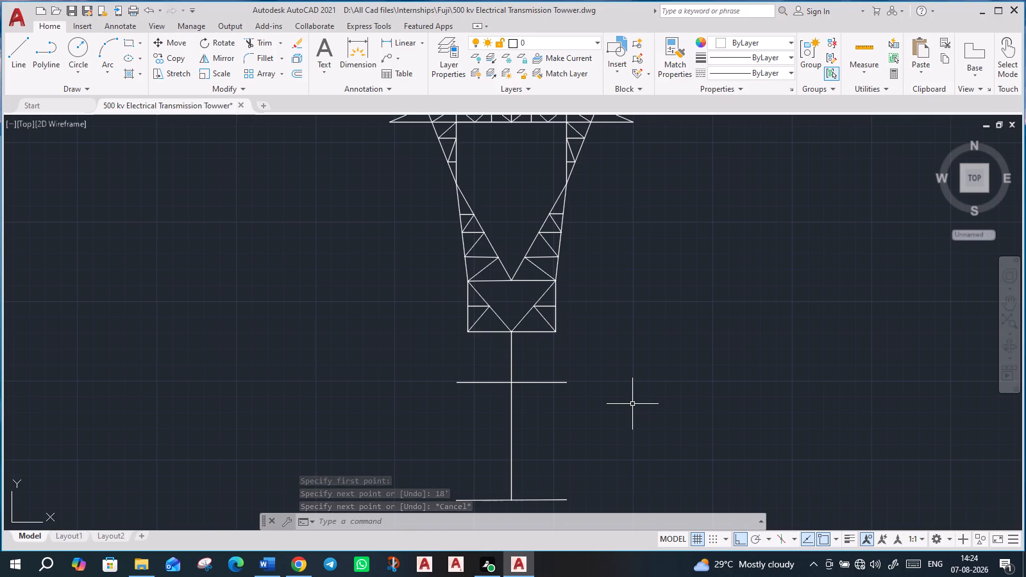
scroll(629, 404, down, 2)
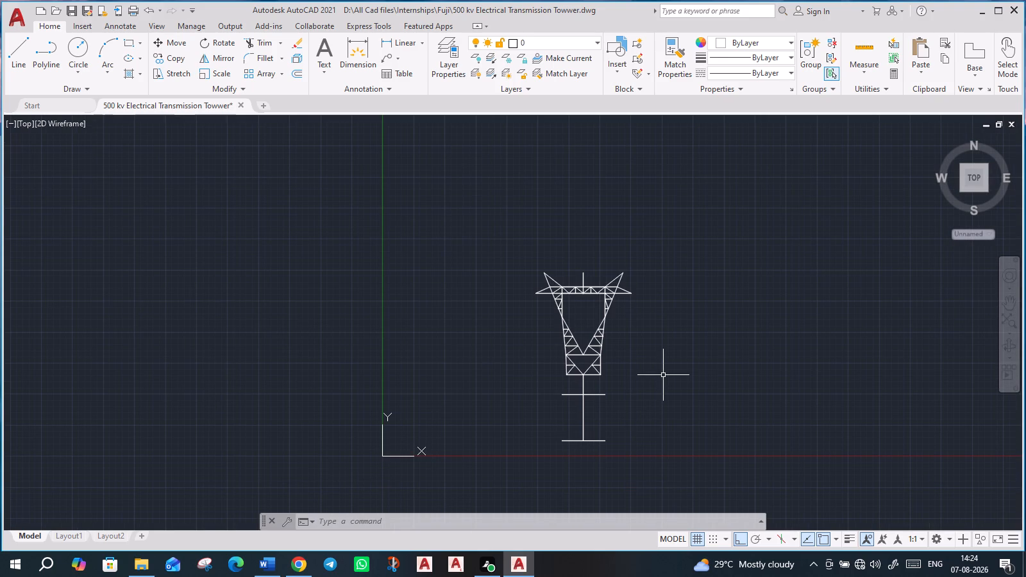
scroll(636, 399, up, 2)
scroll(636, 399, down, 2)
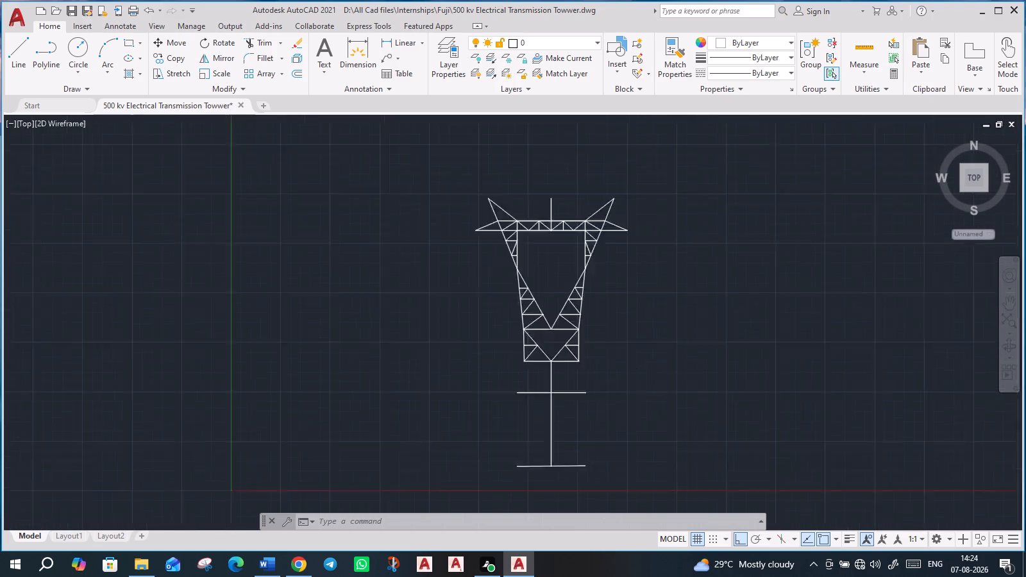
scroll(598, 414, up, 2)
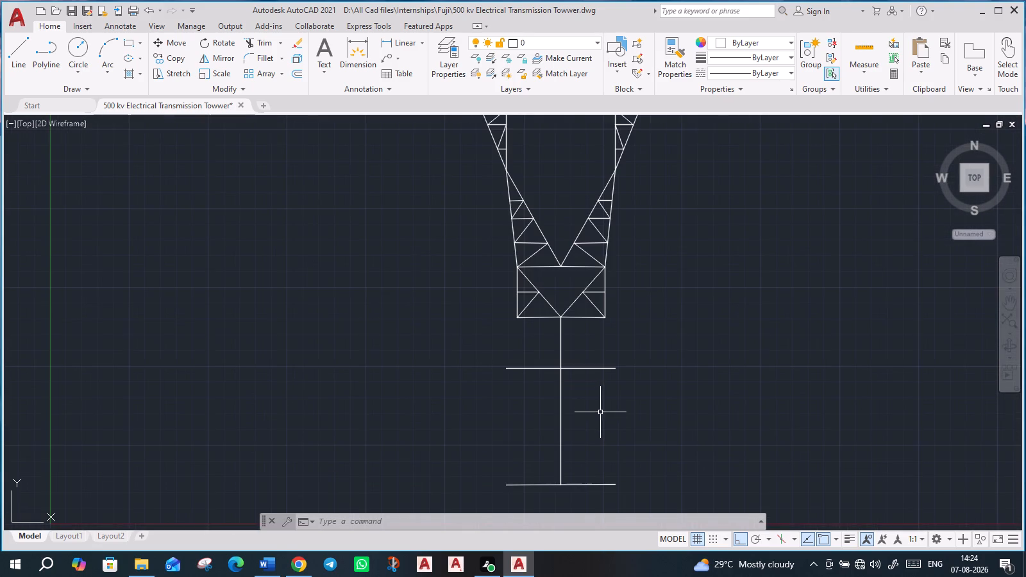
middle_drag(601, 419, 592, 478)
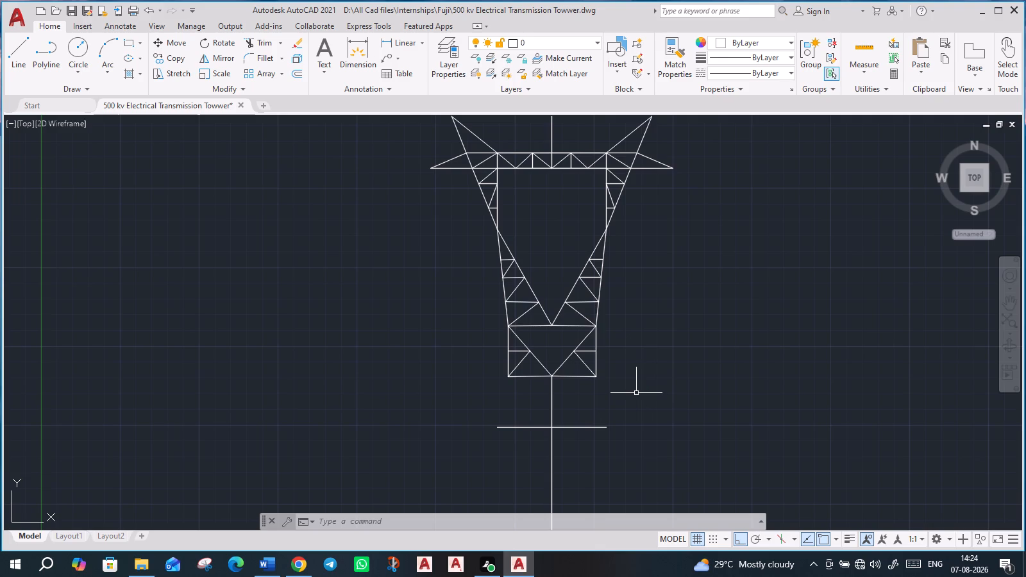
scroll(610, 392, up, 2)
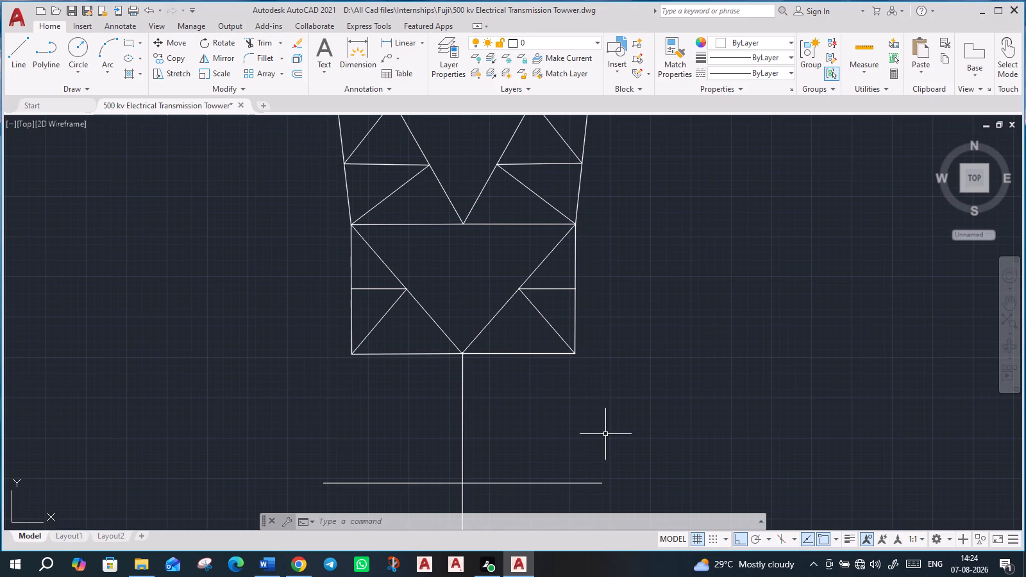
key(l)
key(Return)
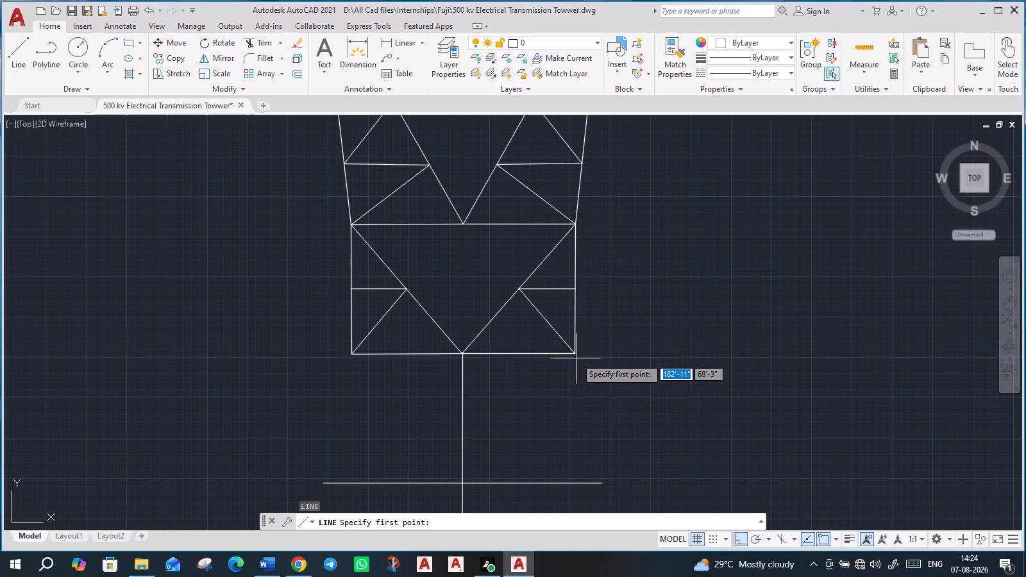
click(576, 356)
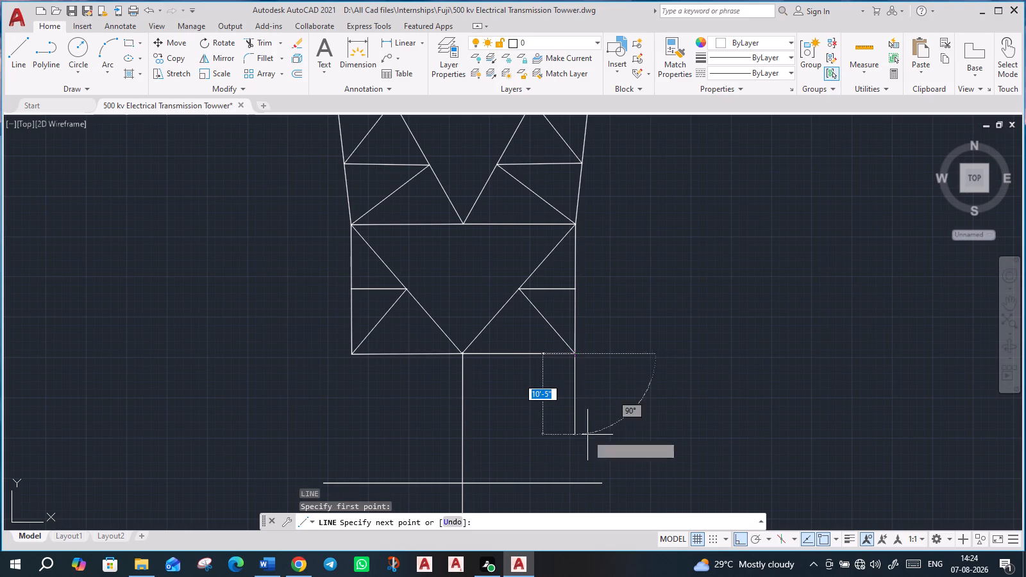
key(F8)
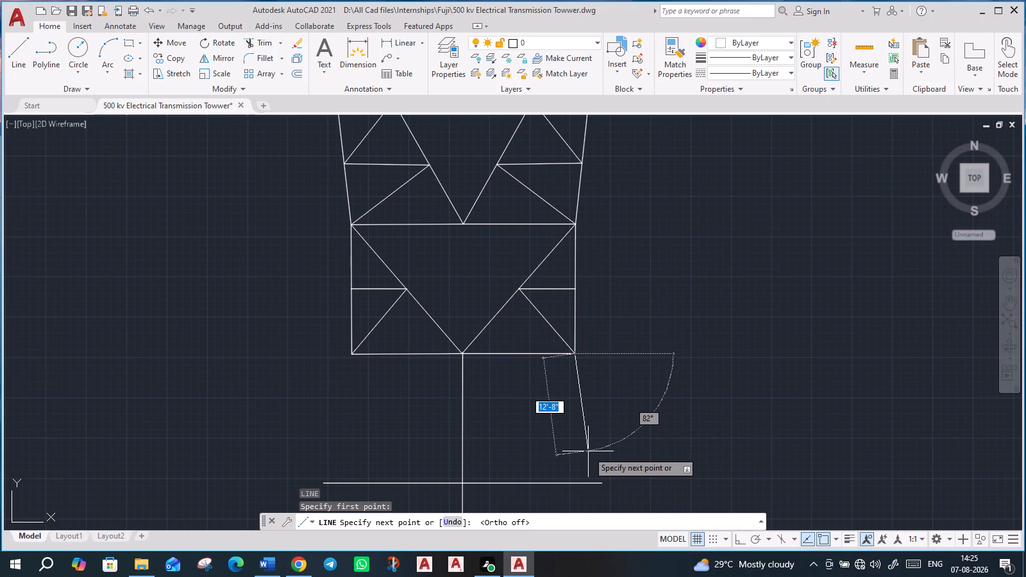
click(591, 485)
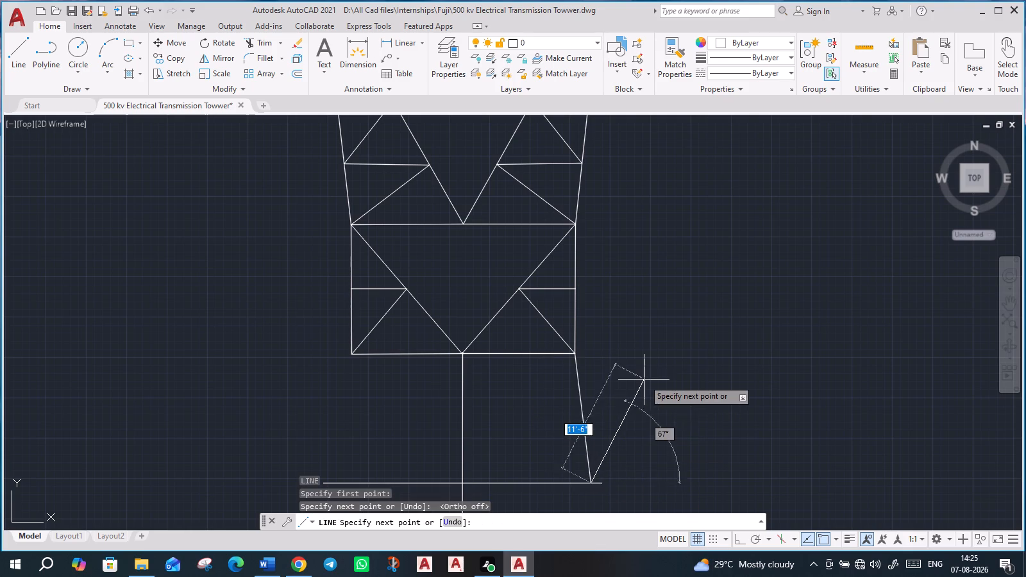
scroll(574, 510, up, 4)
middle_drag(573, 506, 589, 344)
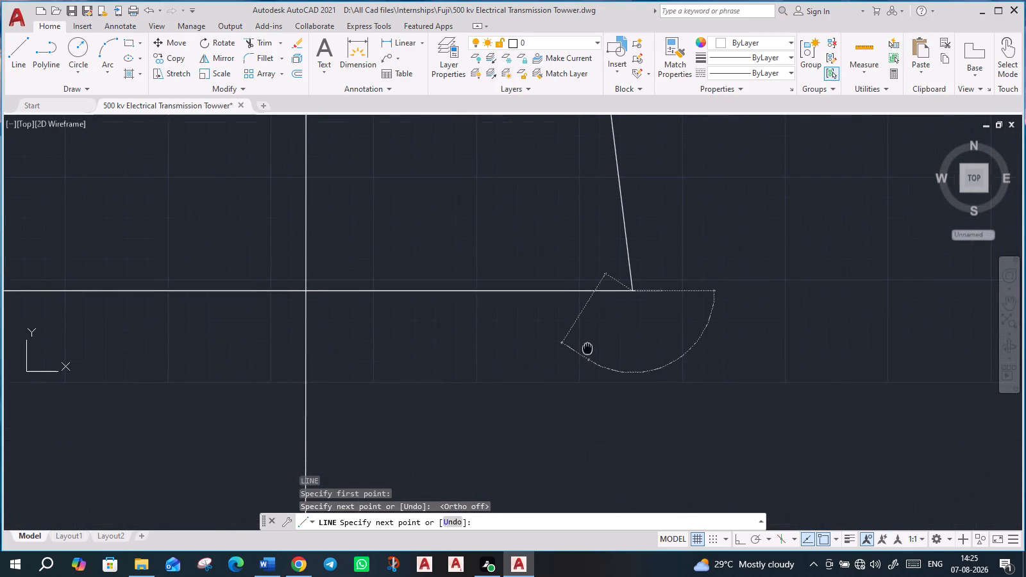
middle_drag(589, 344, 589, 345)
key(Escape)
Examine closely where the right sloping leg meets the horizontal line below the panel.
scroll(634, 278, up, 4)
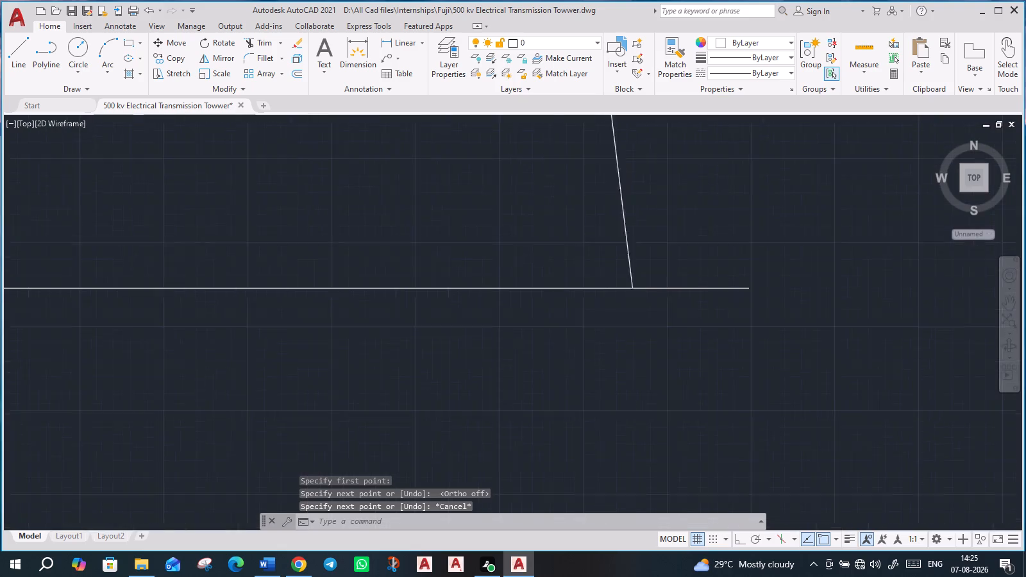
scroll(643, 280, up, 5)
scroll(495, 411, up, 3)
scroll(466, 412, down, 4)
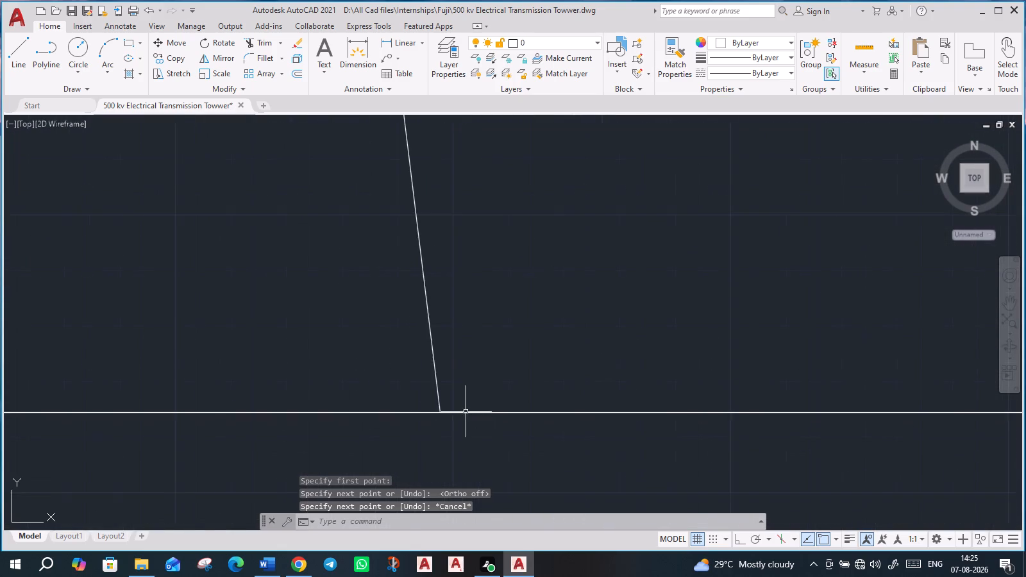
scroll(466, 412, down, 16)
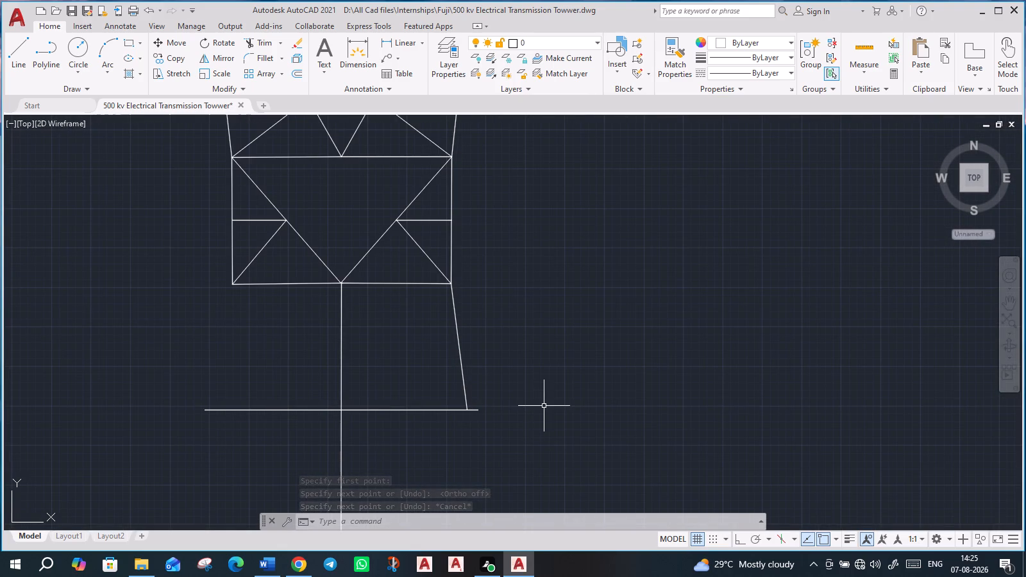
Draw the mirrored sloping leg from the panel's bottom-left corner outward to the horizontal line, just short of its left end.
key(l)
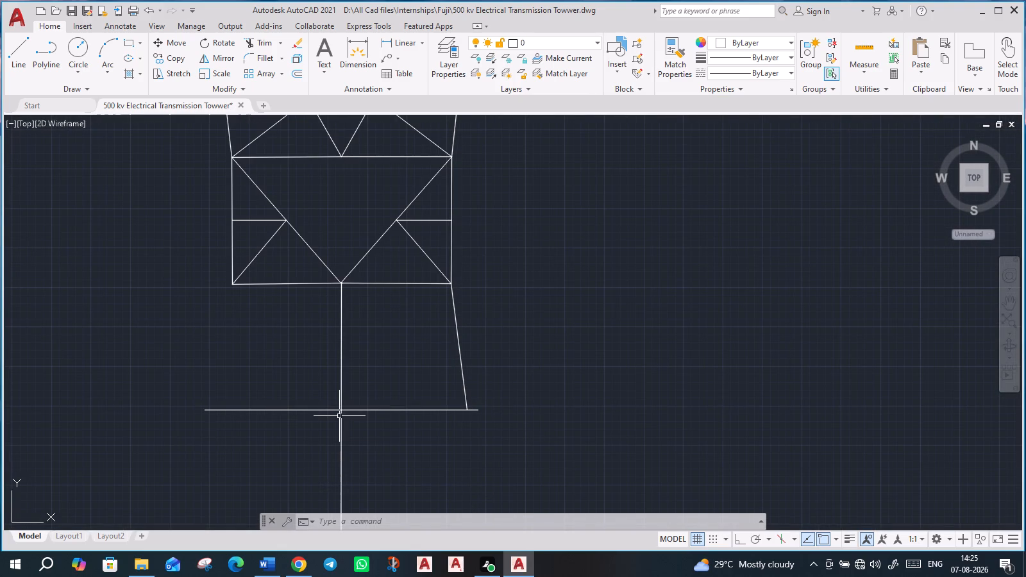
key(Return)
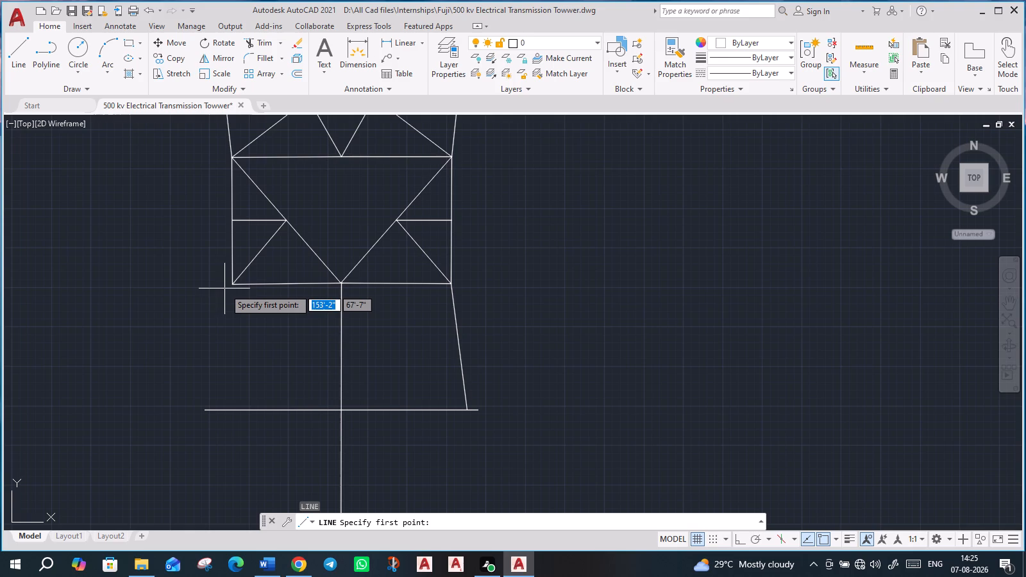
click(229, 288)
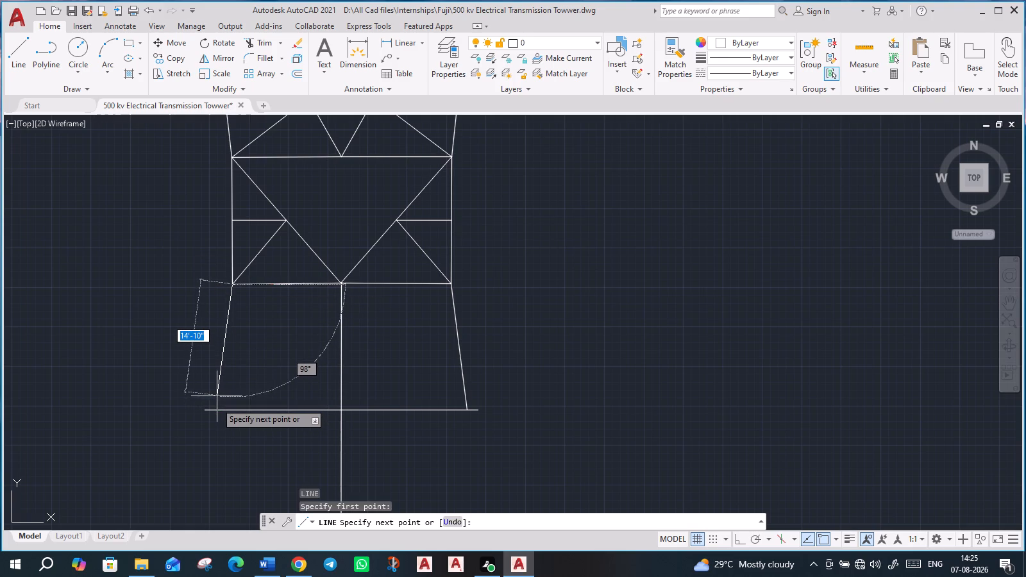
click(216, 409)
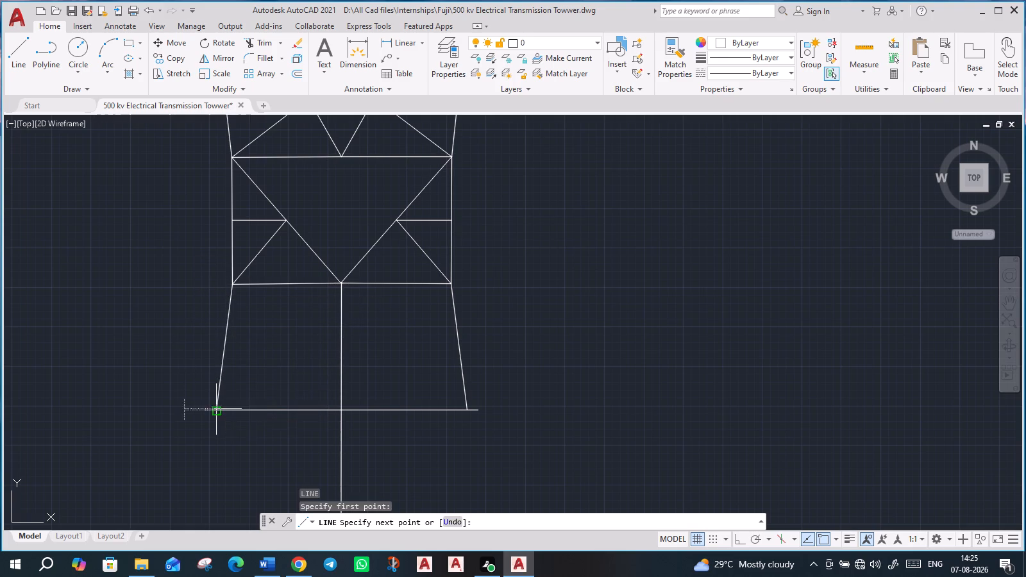
key(Escape)
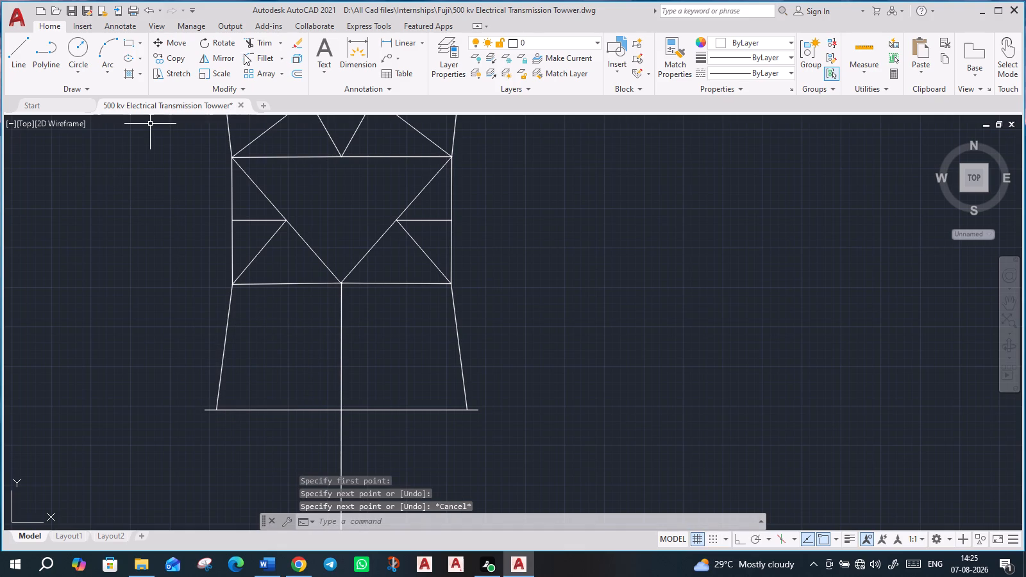
Trim both overhanging ends of the horizontal line outside the left and right sloping legs.
click(258, 46)
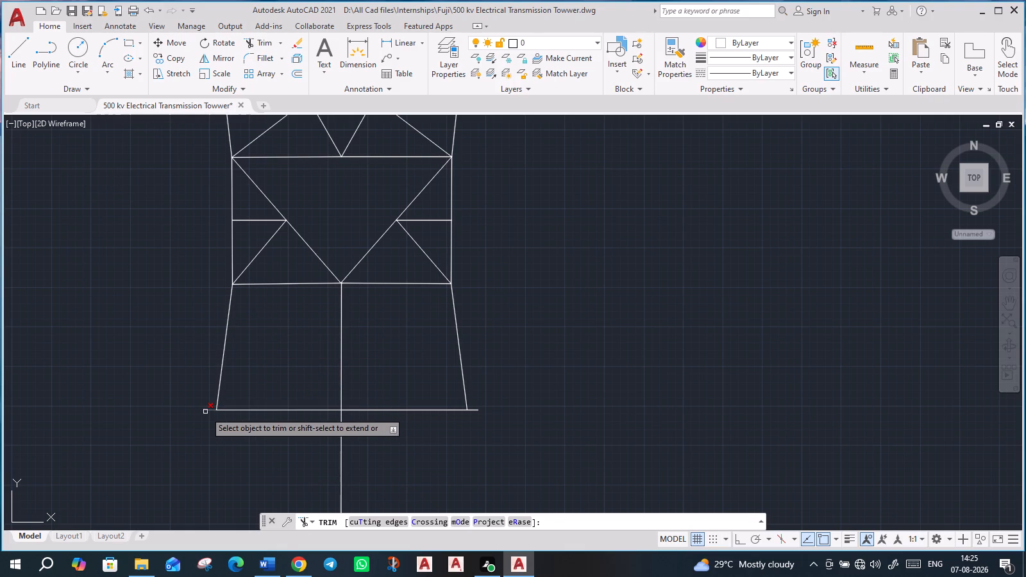
click(205, 412)
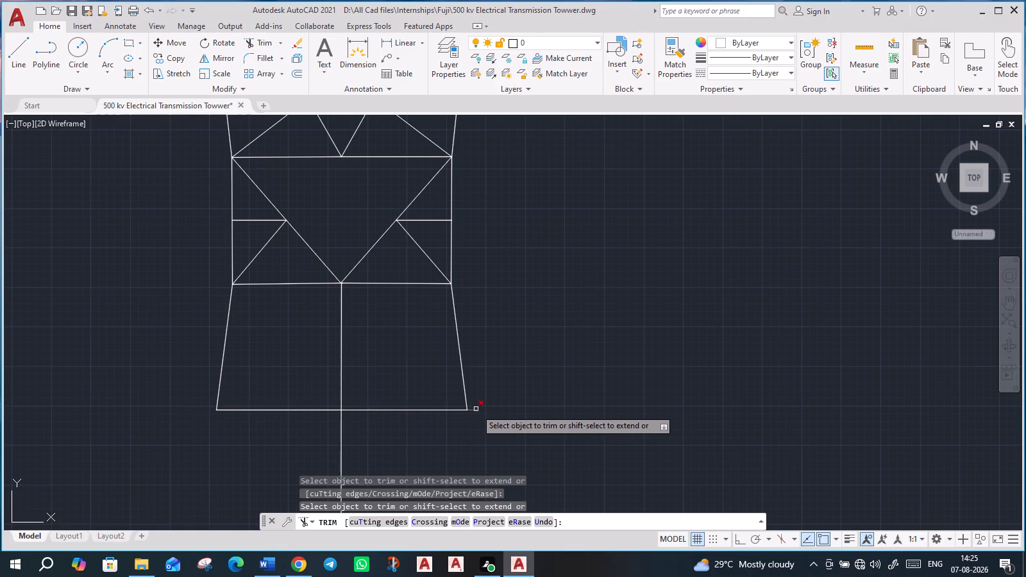
click(476, 410)
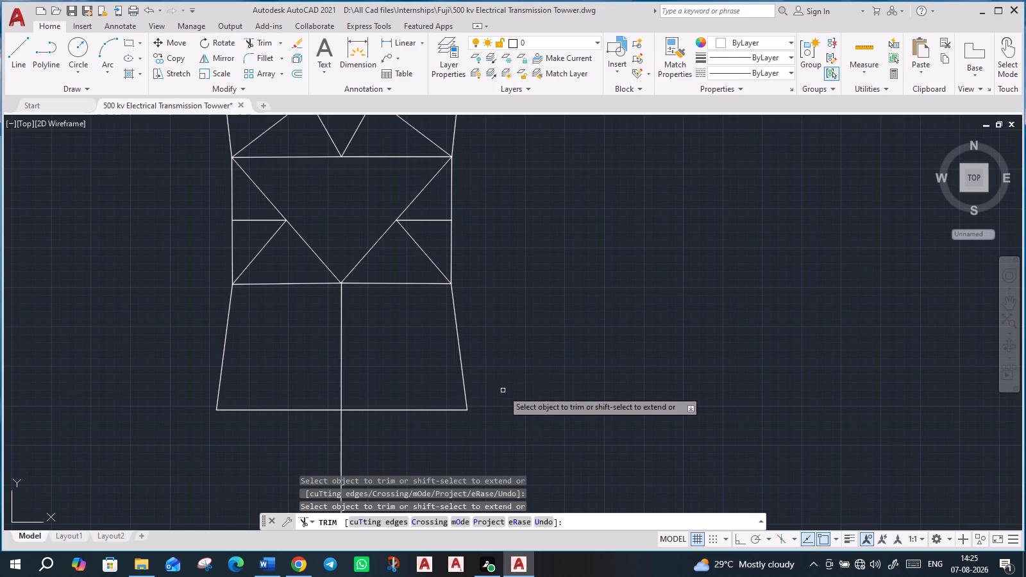
scroll(502, 390, down, 2)
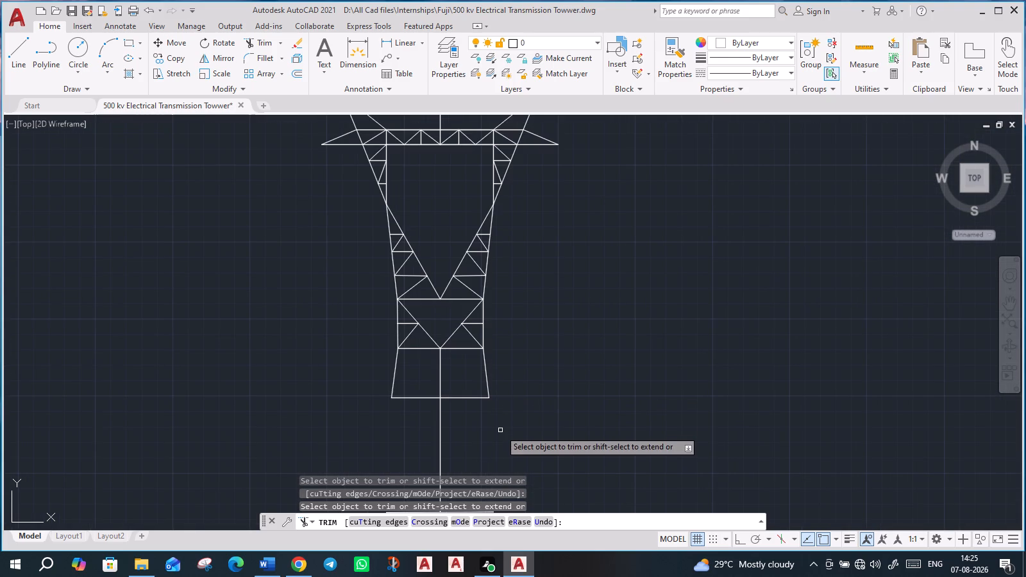
Trim away the left sloping leg and the left half of the lower horizontal line, up to the vertical centre line.
middle_drag(500, 430, 502, 374)
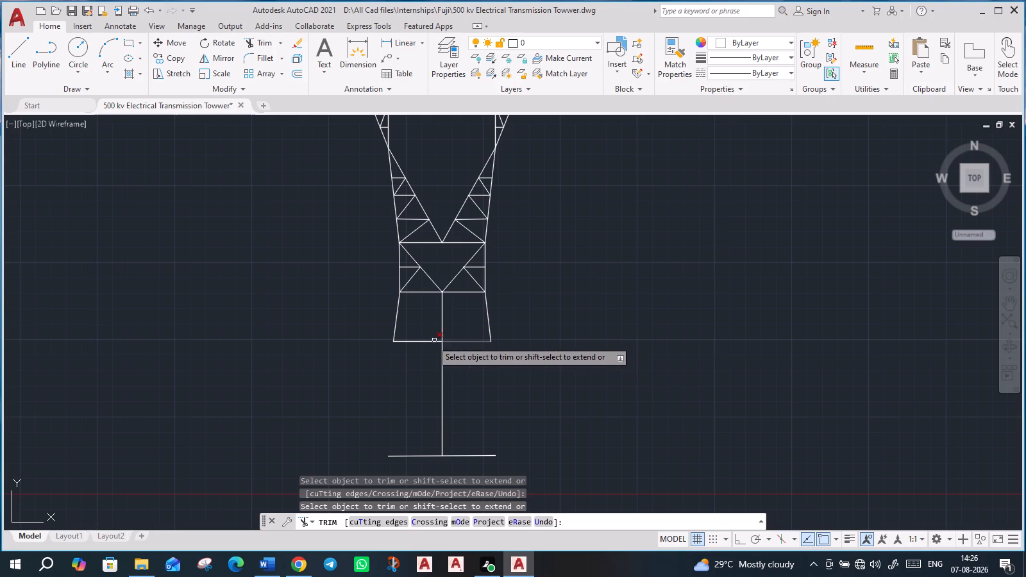
click(394, 319)
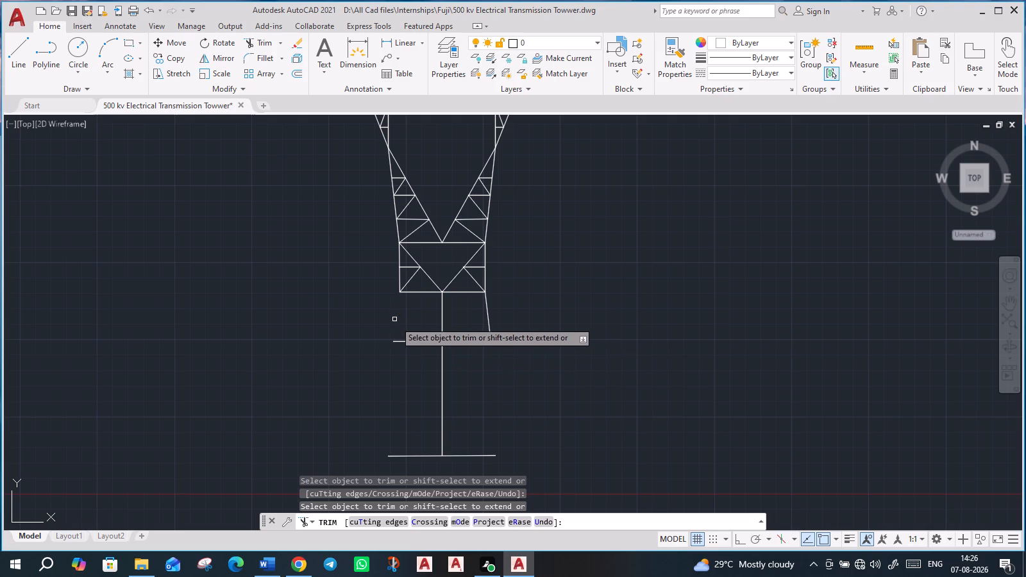
click(403, 344)
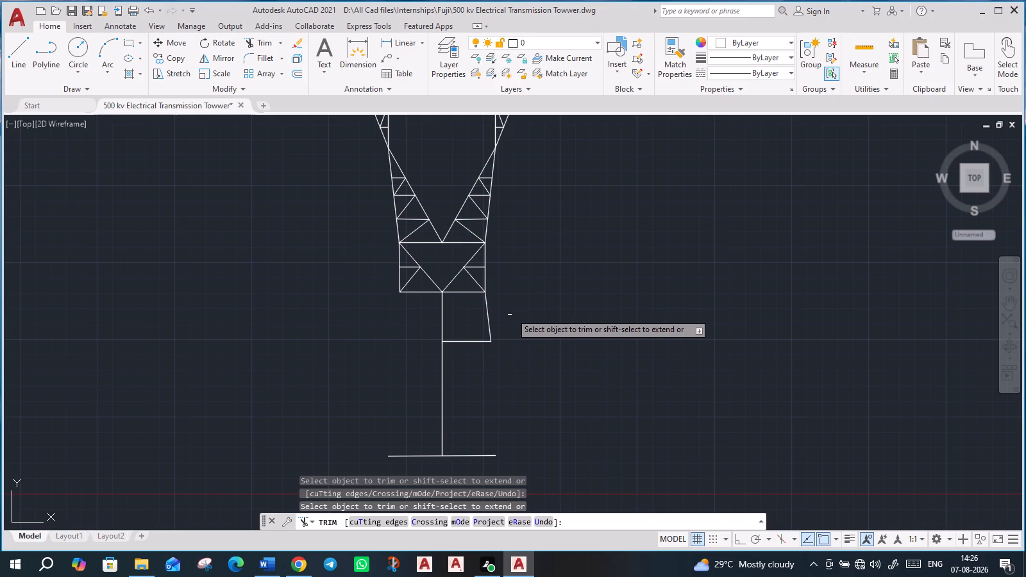
key(Escape)
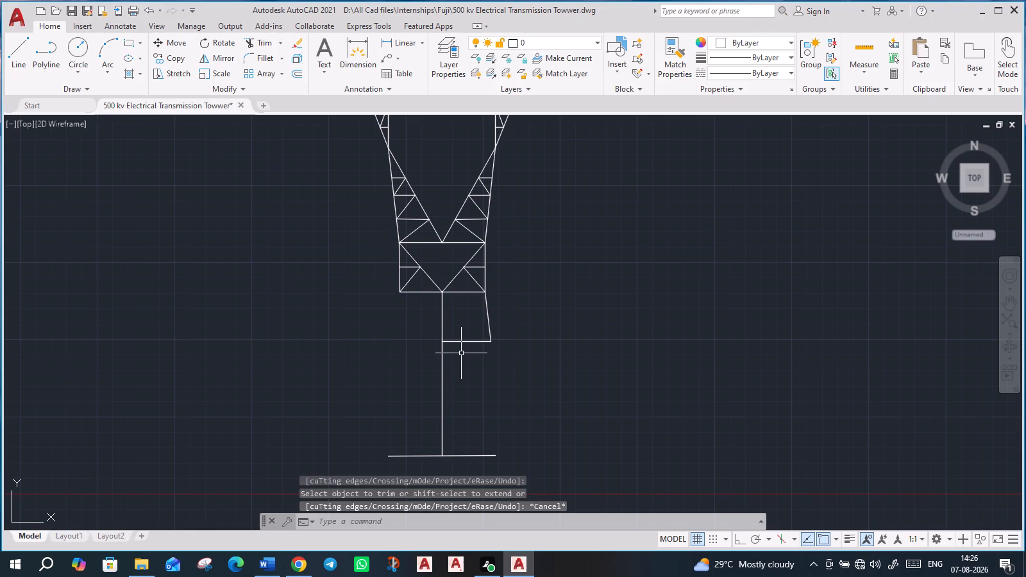
Draw a diagonal brace from the centre line's junction with the lower horizontal line up to the braced panel's bottom-right corner.
key(l)
key(Return)
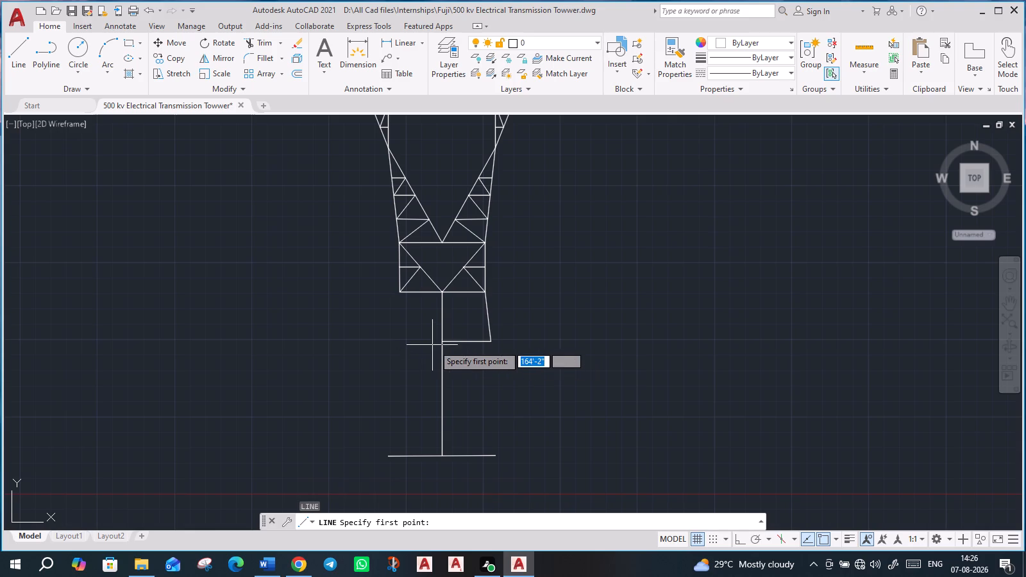
click(441, 345)
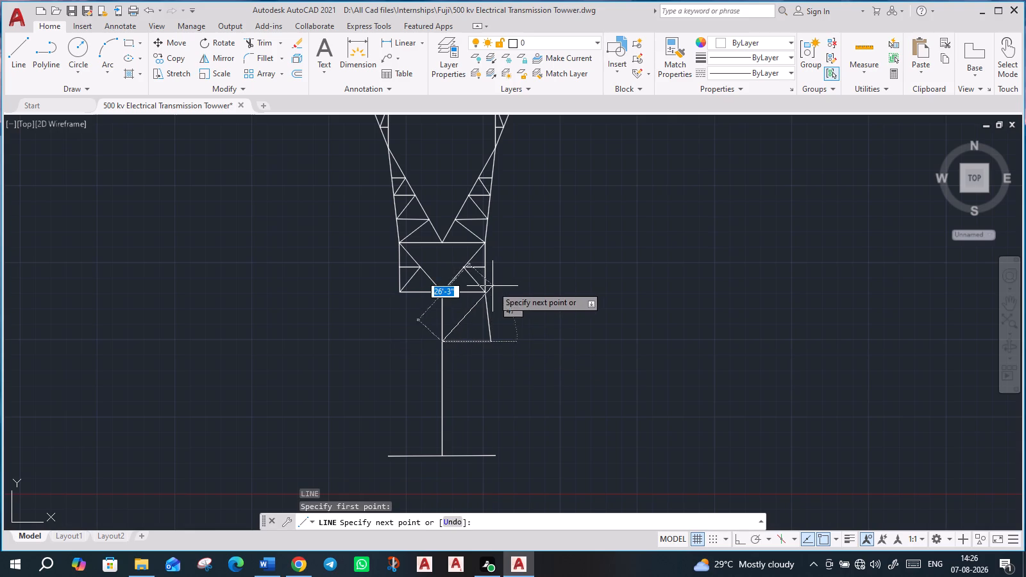
click(483, 291)
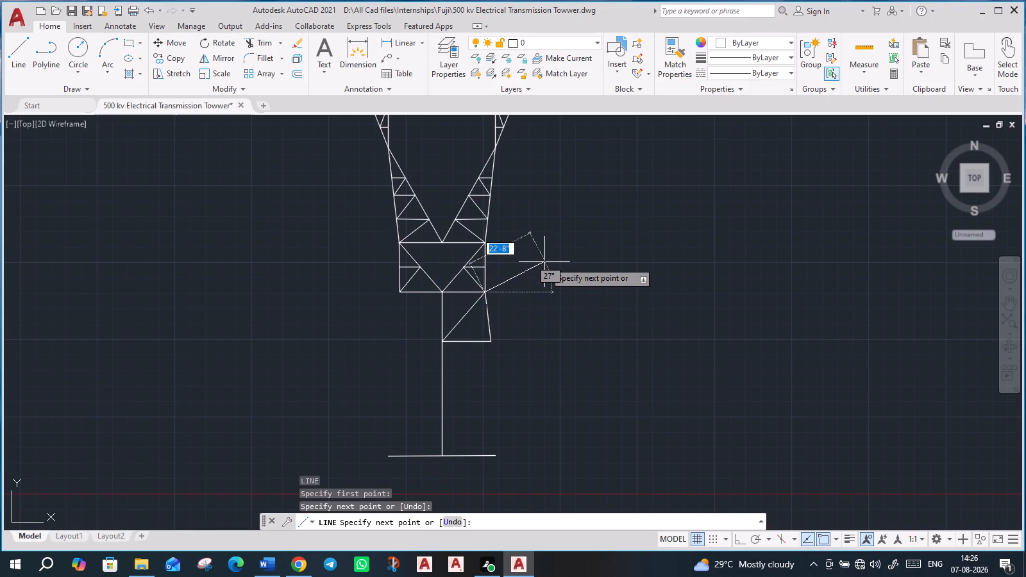
key(Escape)
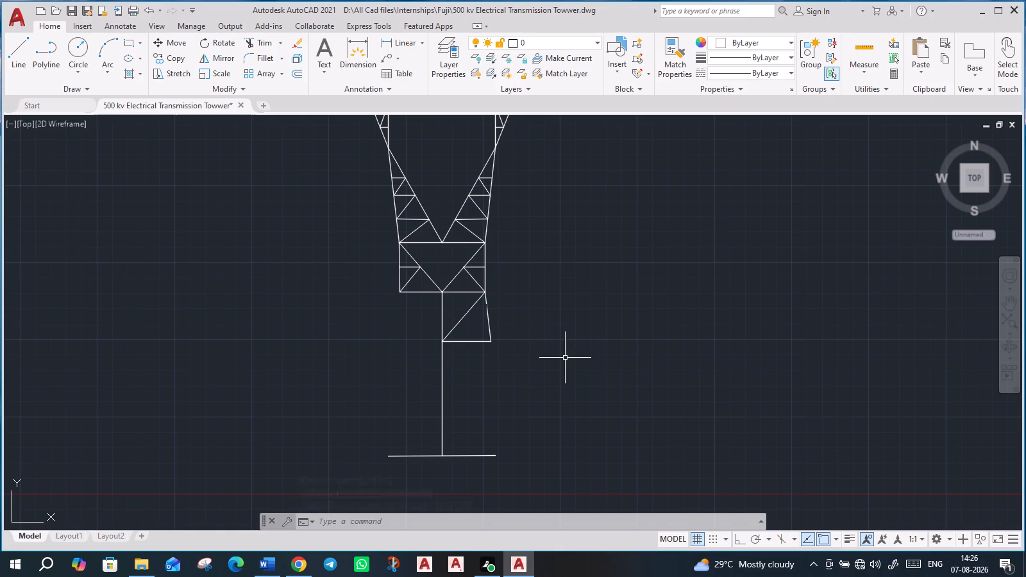
scroll(565, 358, down, 2)
scroll(565, 358, up, 3)
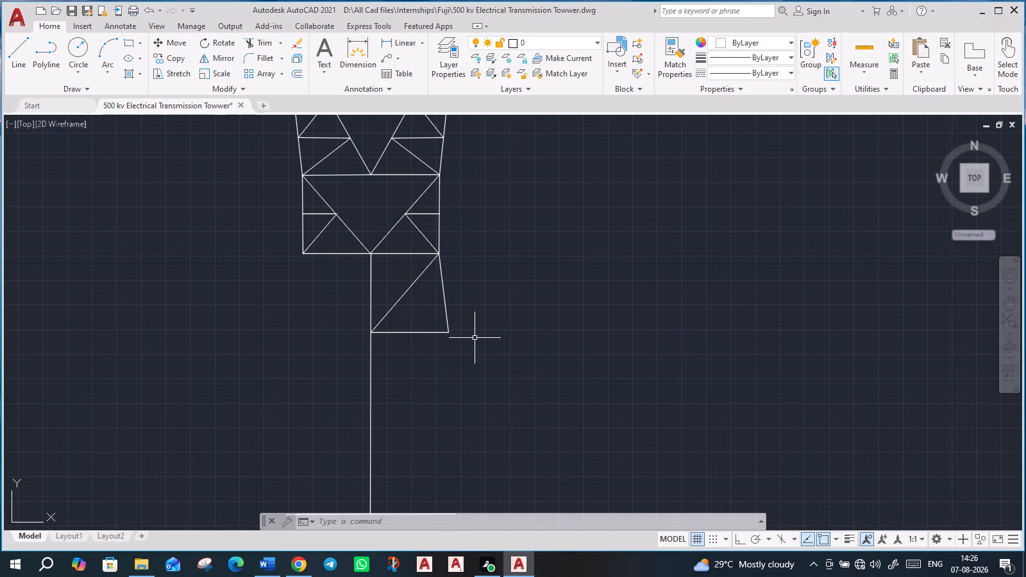
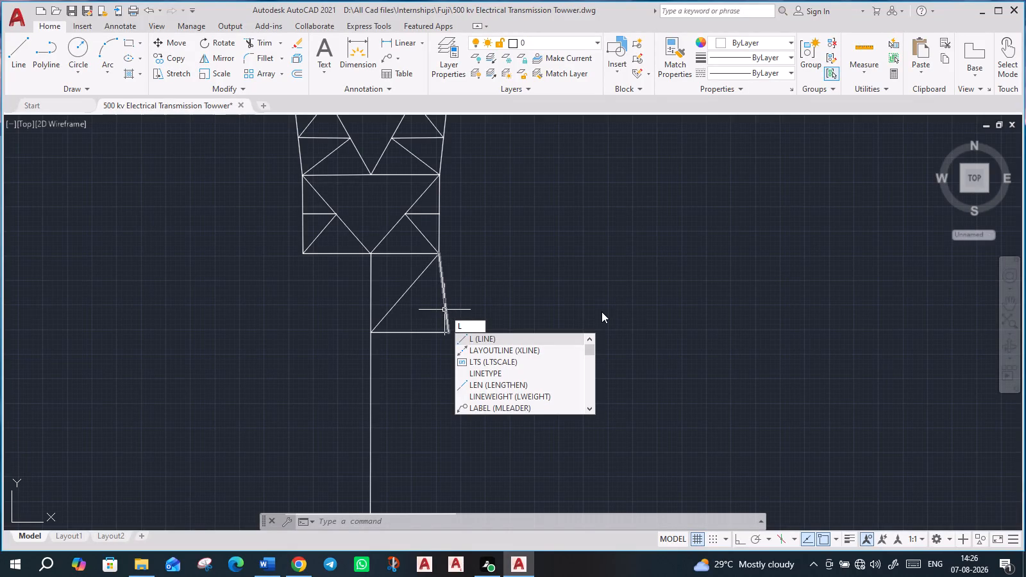
Draw a horizontal line from the right sloping leg perpendicular to the vertical centre line, slightly above the existing lower horizontal line.
key(Return)
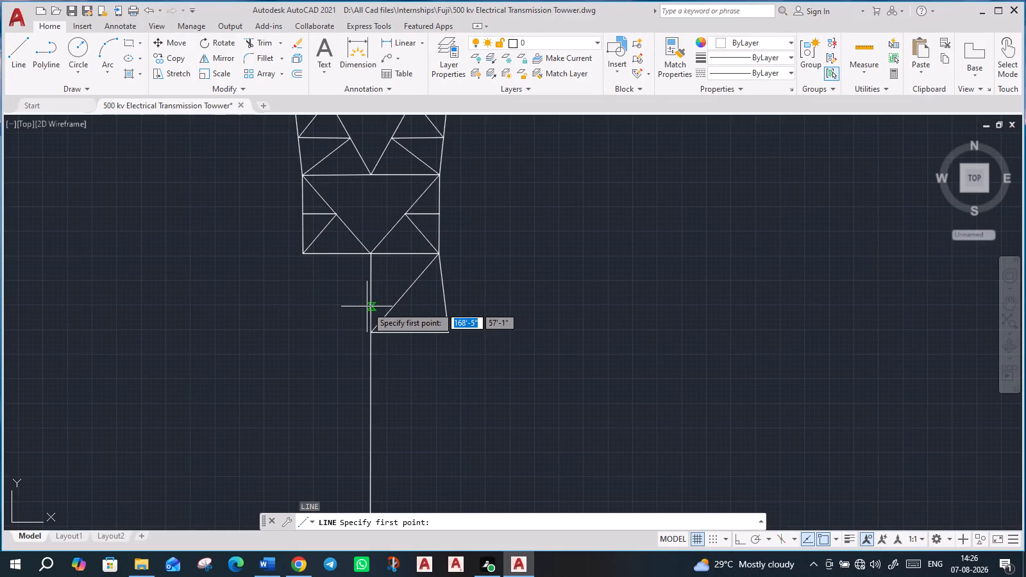
click(444, 305)
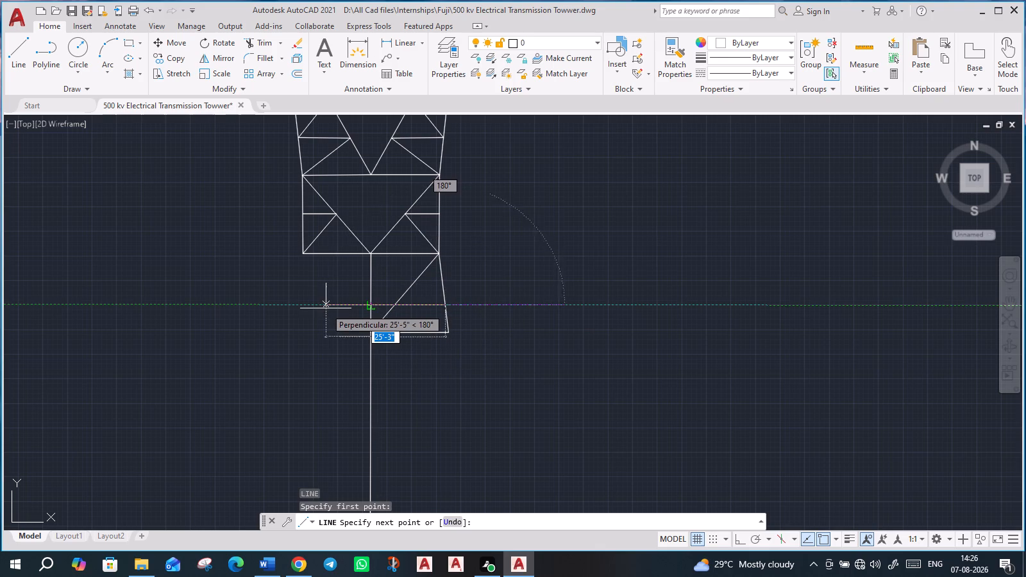
click(369, 308)
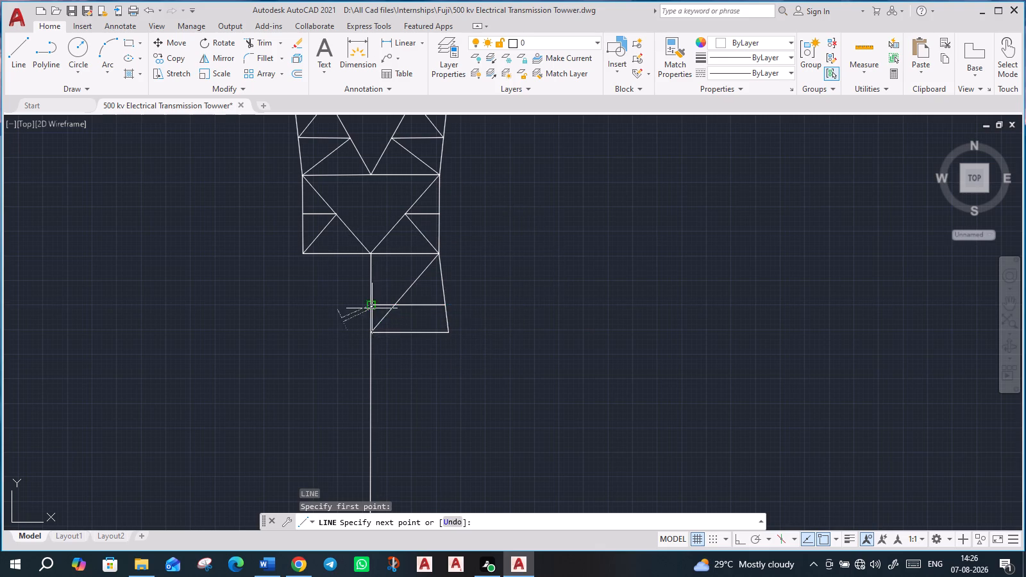
key(Escape)
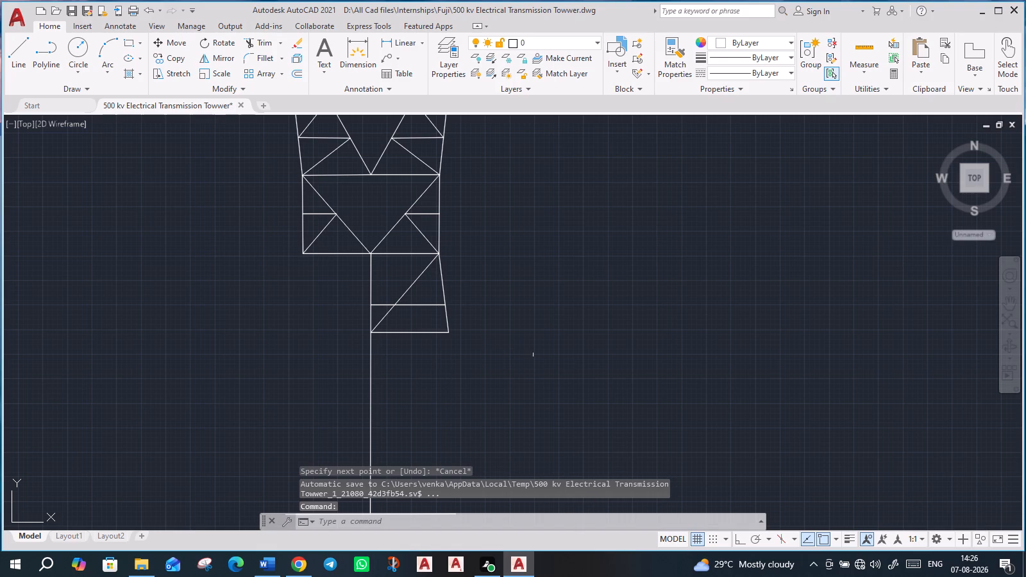
Trim away the leg portion and old horizontal line below the new horizontal line, and remove the whole diagonal brace.
click(253, 42)
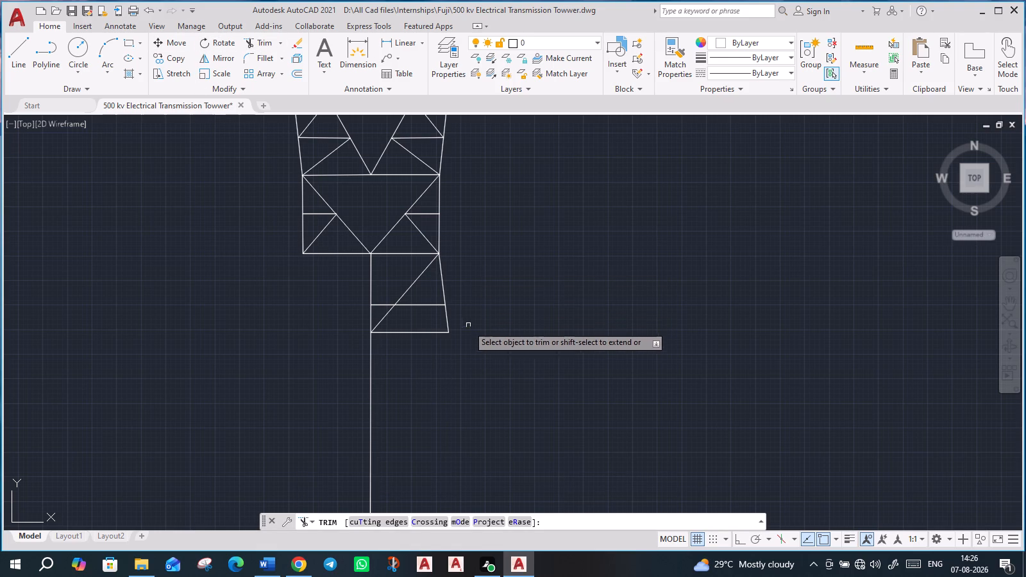
click(465, 319)
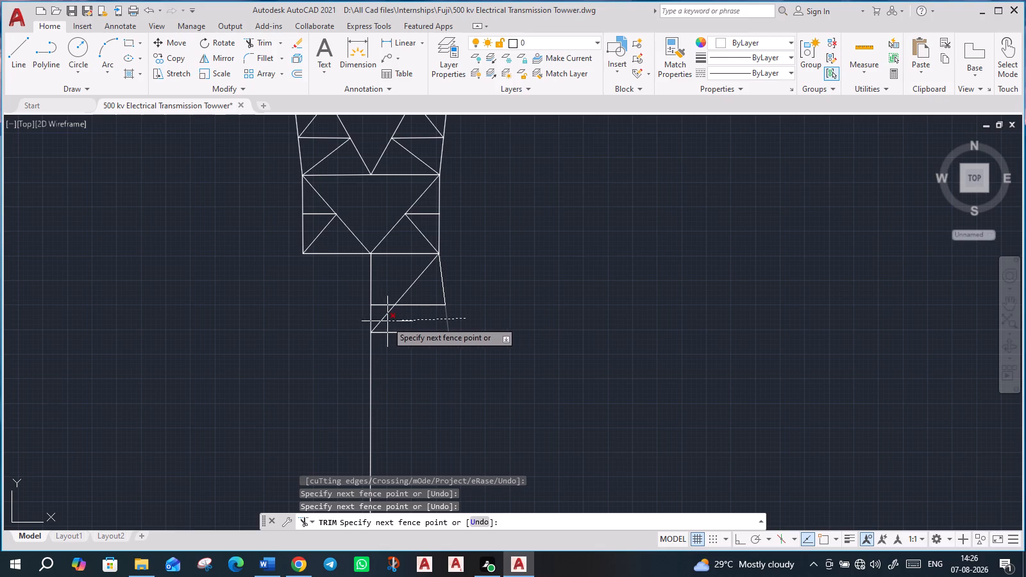
click(382, 315)
click(385, 333)
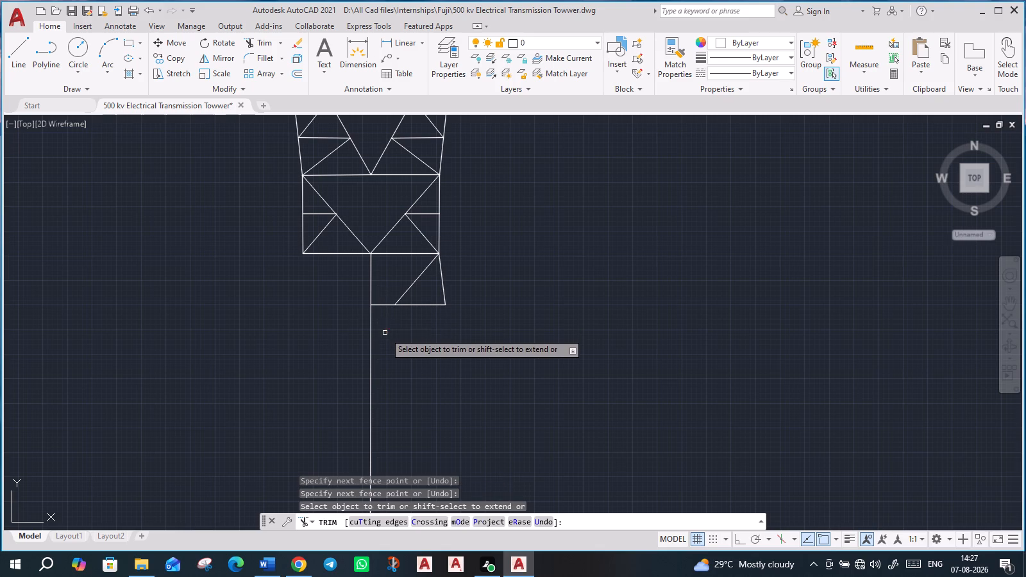
click(405, 288)
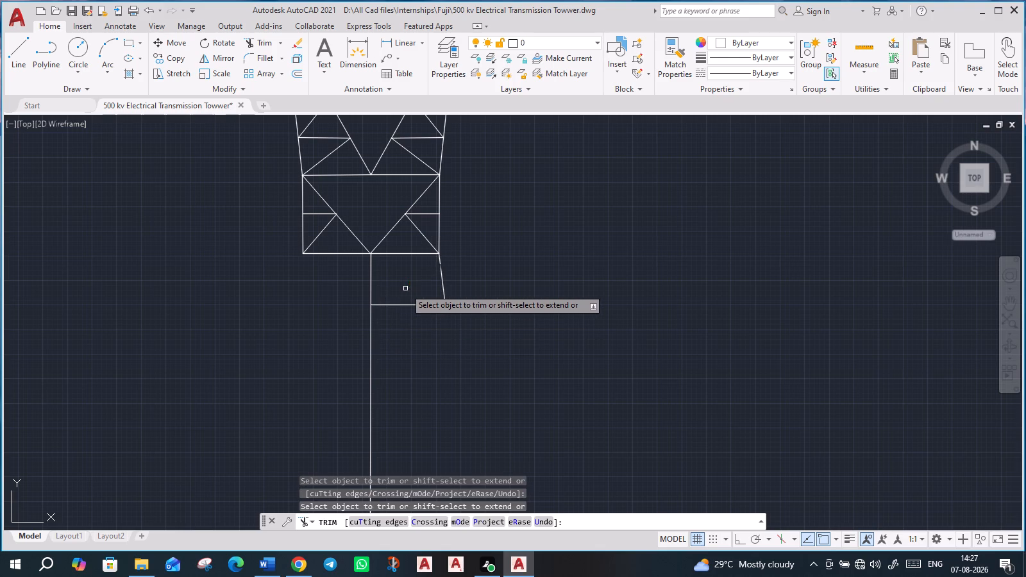
key(l)
key(Return)
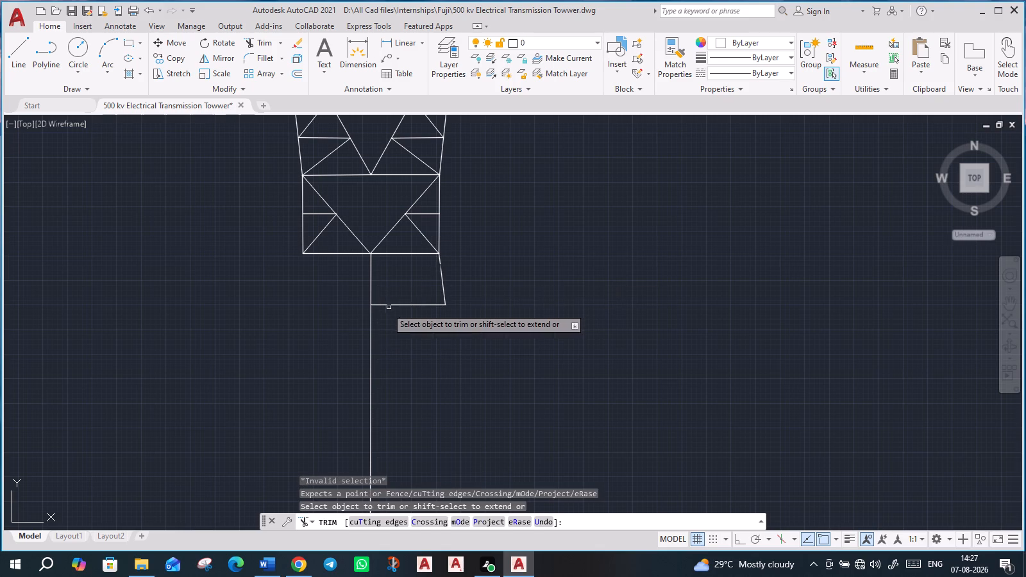
key(Escape)
Draw a diagonal brace from the new horizontal line's junction with the centre line up to the braced panel's bottom-right corner.
key(l)
key(Return)
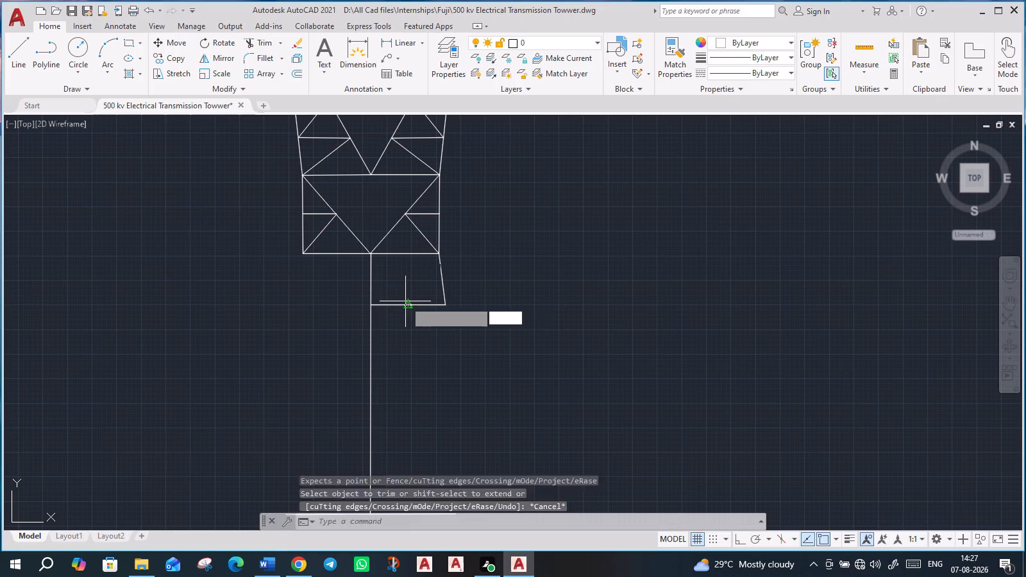
click(373, 302)
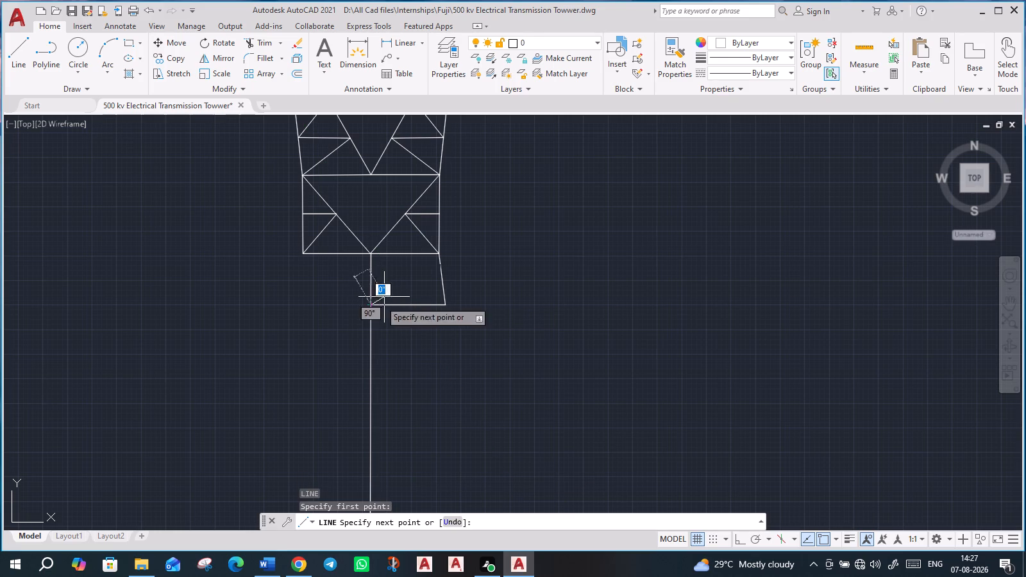
click(437, 256)
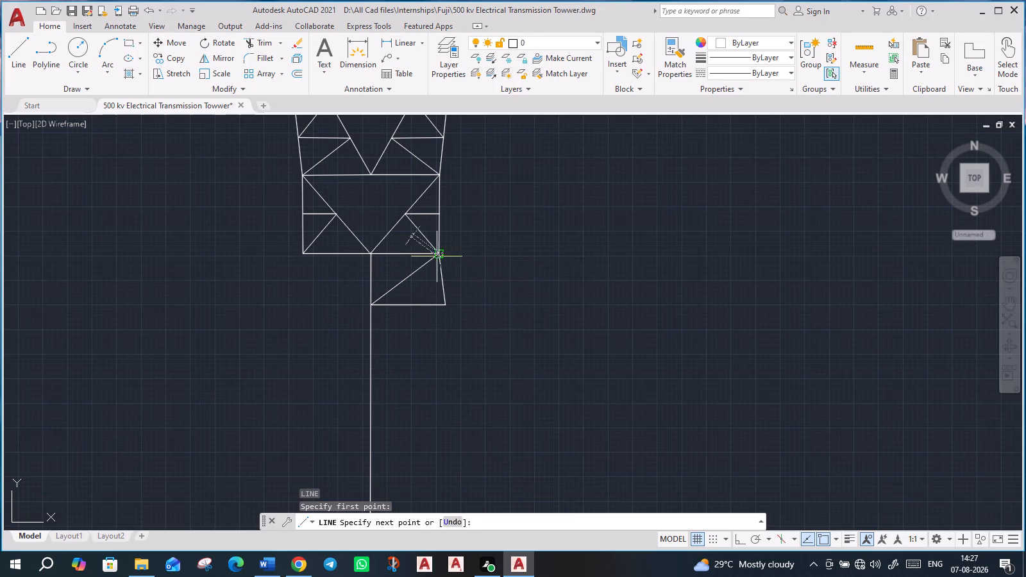
key(Escape)
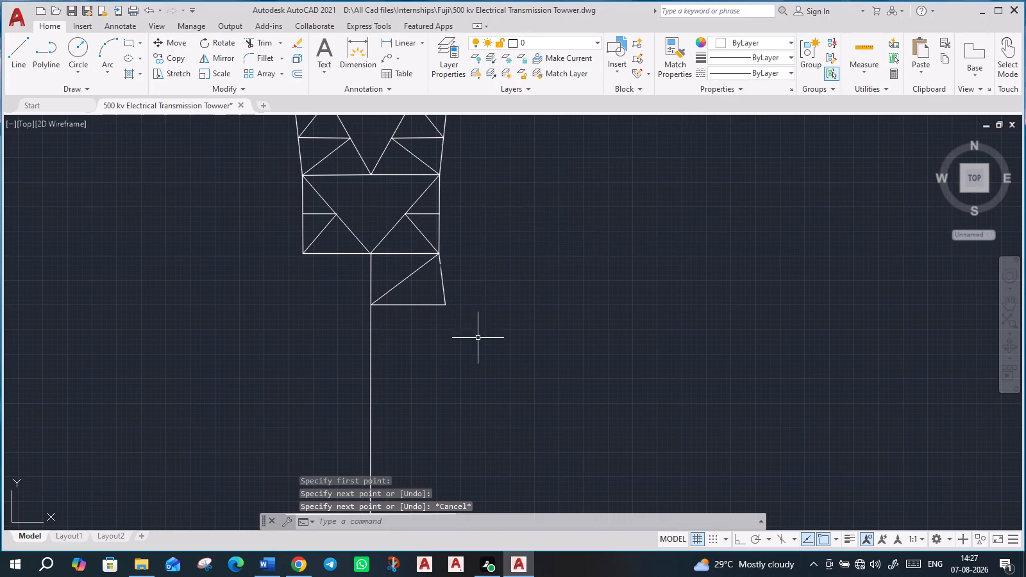
Mirror the right sloping leg, diagonal brace and lower horizontal line about the vertical centre line, keeping the source objects.
scroll(475, 353, down, 2)
scroll(427, 340, up, 3)
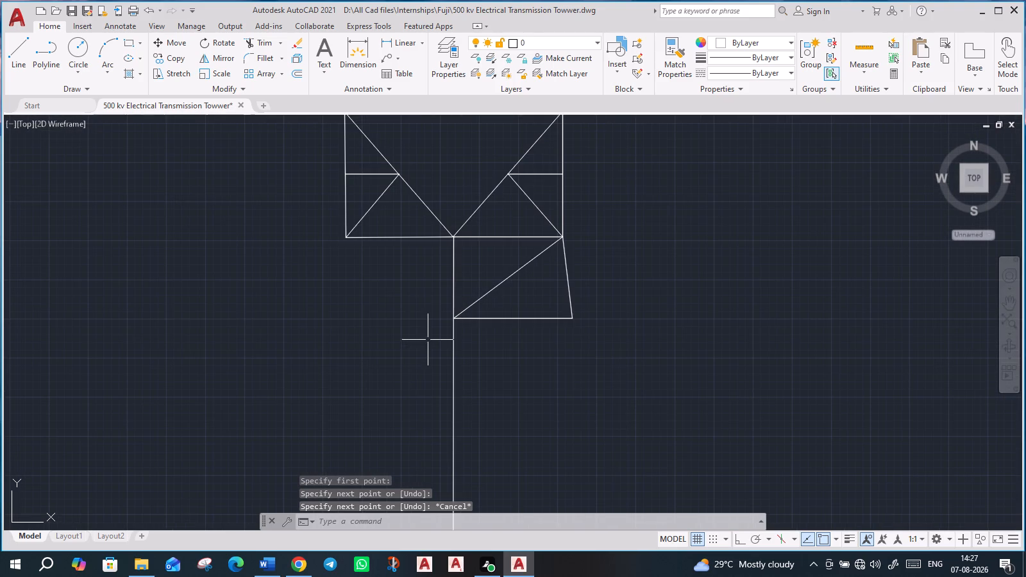
scroll(618, 367, down, 2)
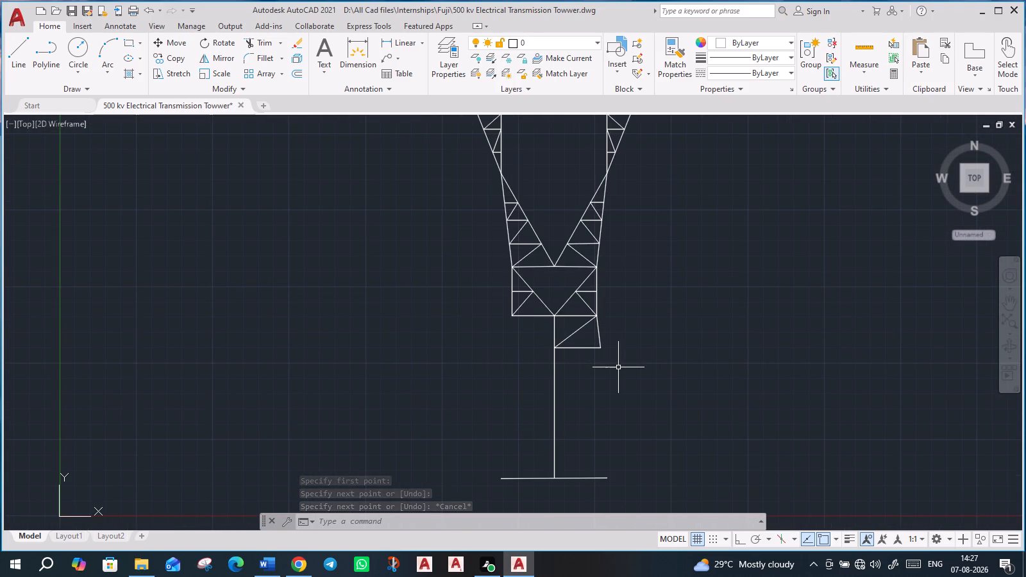
click(620, 365)
click(566, 330)
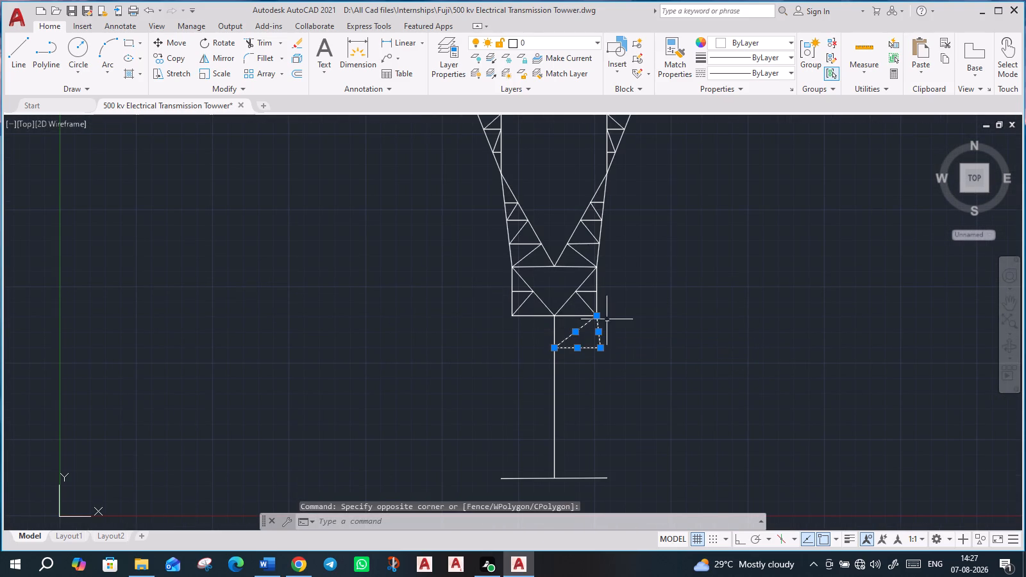
click(234, 58)
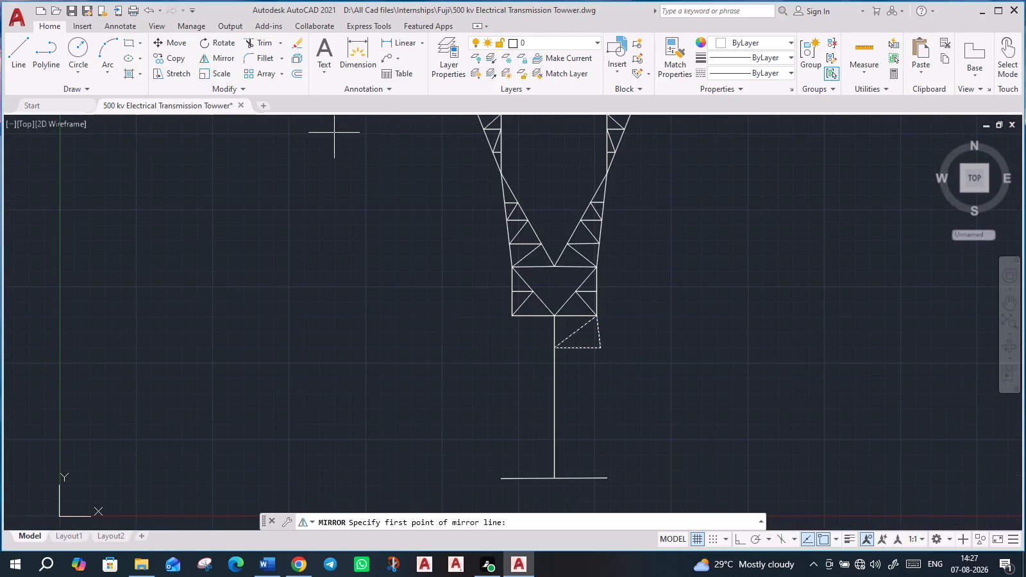
click(556, 344)
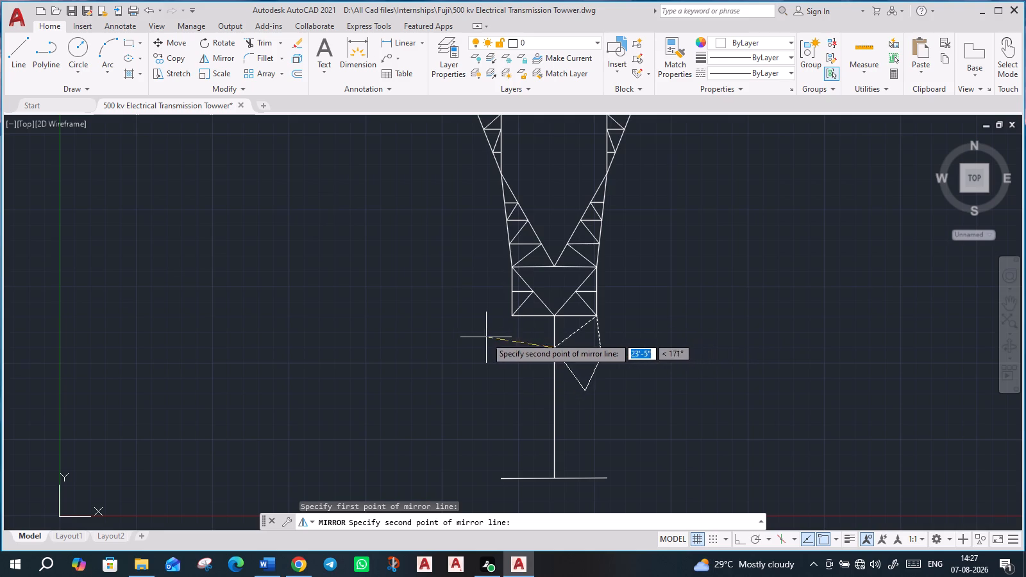
click(552, 288)
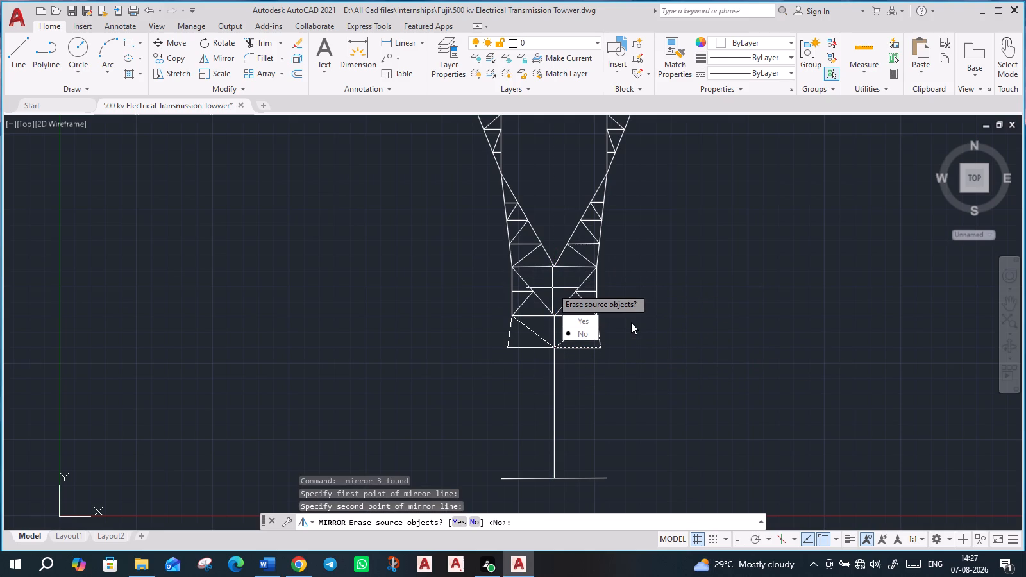
key(Return)
Stretch the upper end of the mirrored diagonal brace onto the braced panel's bottom-left corner.
scroll(478, 321, up, 3)
scroll(598, 312, up, 2)
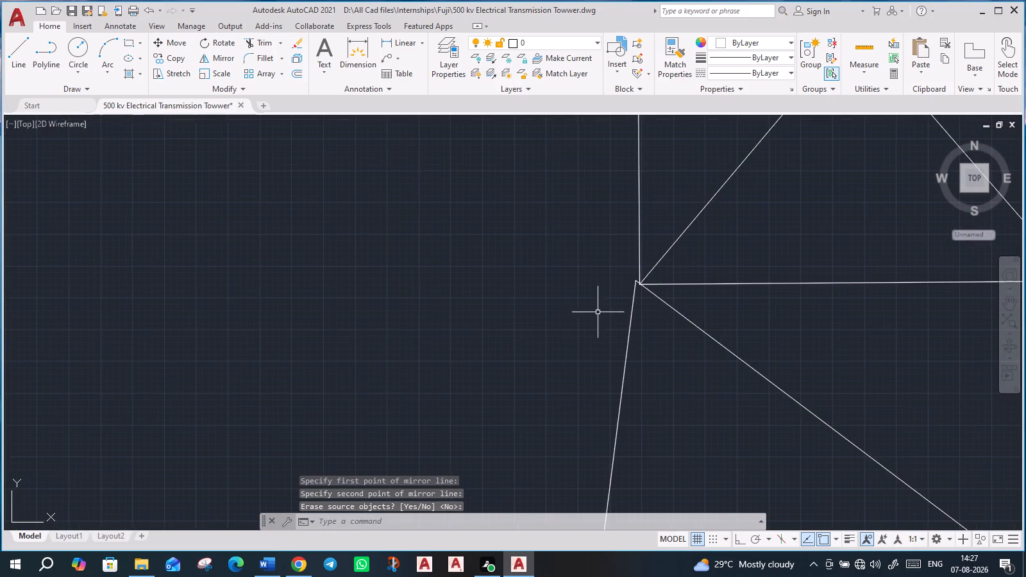
scroll(656, 297, up, 3)
middle_drag(716, 312, 267, 308)
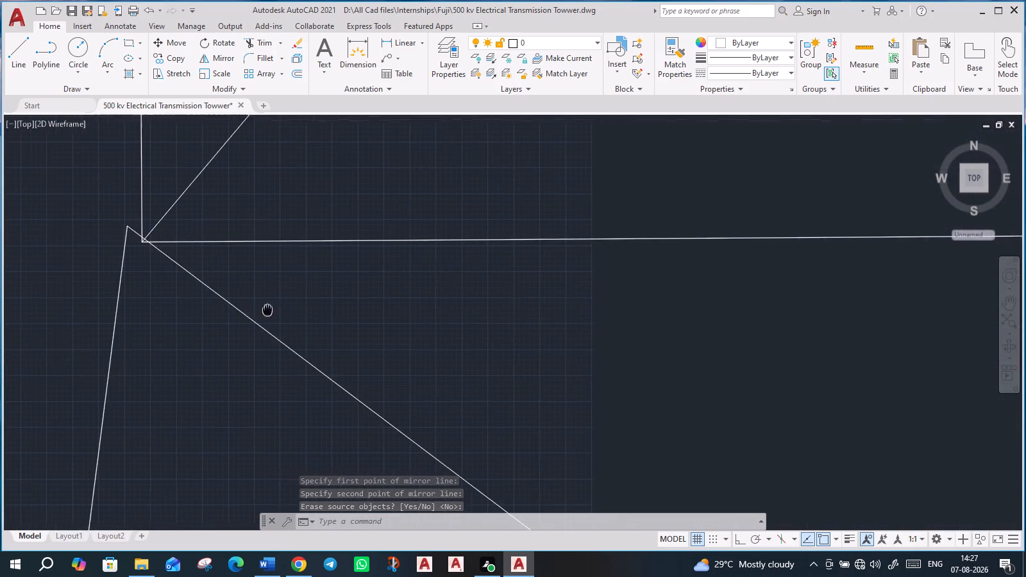
scroll(285, 306, down, 2)
scroll(413, 326, down, 3)
scroll(662, 324, up, 3)
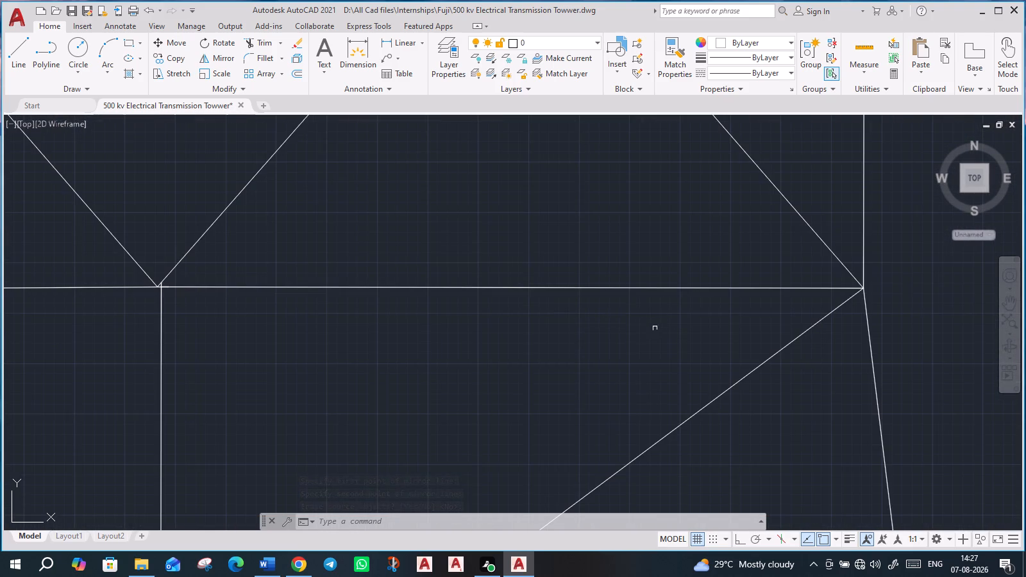
scroll(147, 337, down, 3)
middle_drag(198, 362, 554, 351)
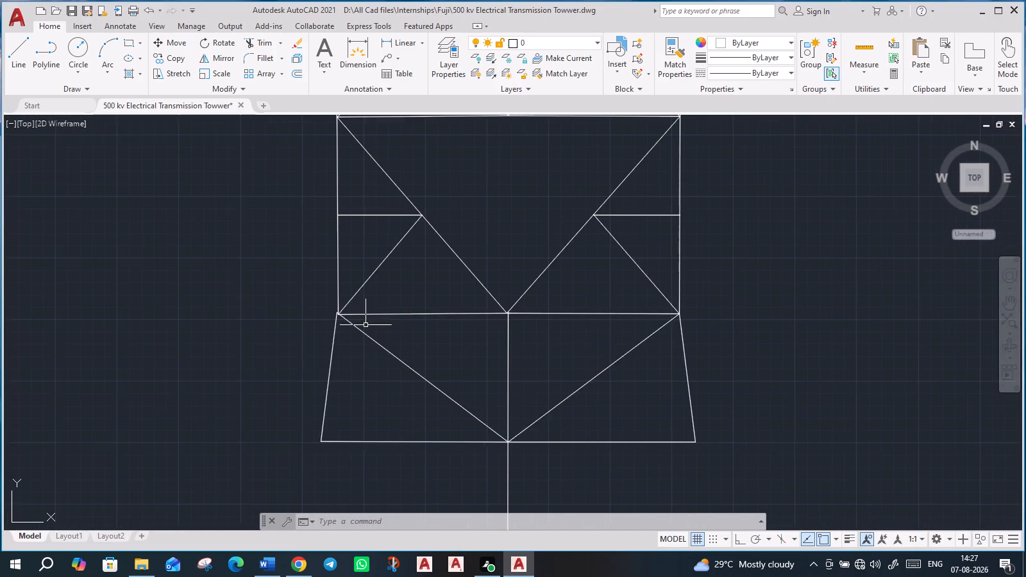
scroll(336, 321, up, 5)
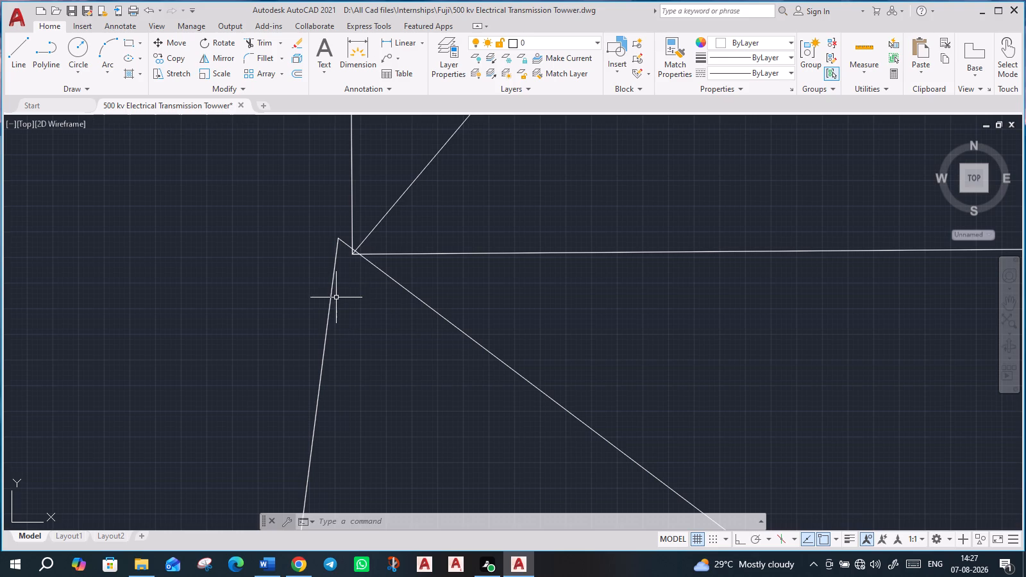
scroll(336, 297, down, 2)
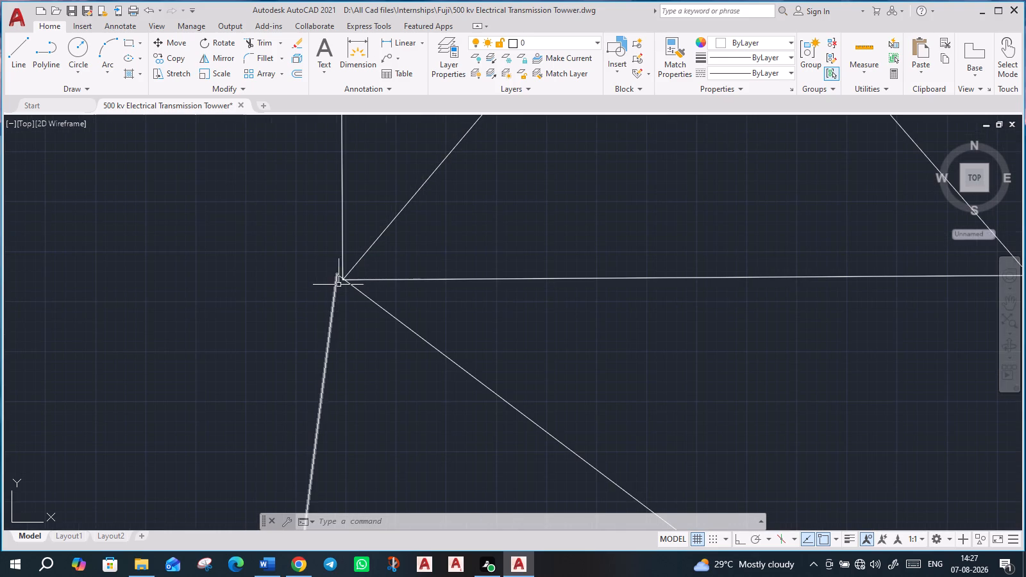
click(349, 285)
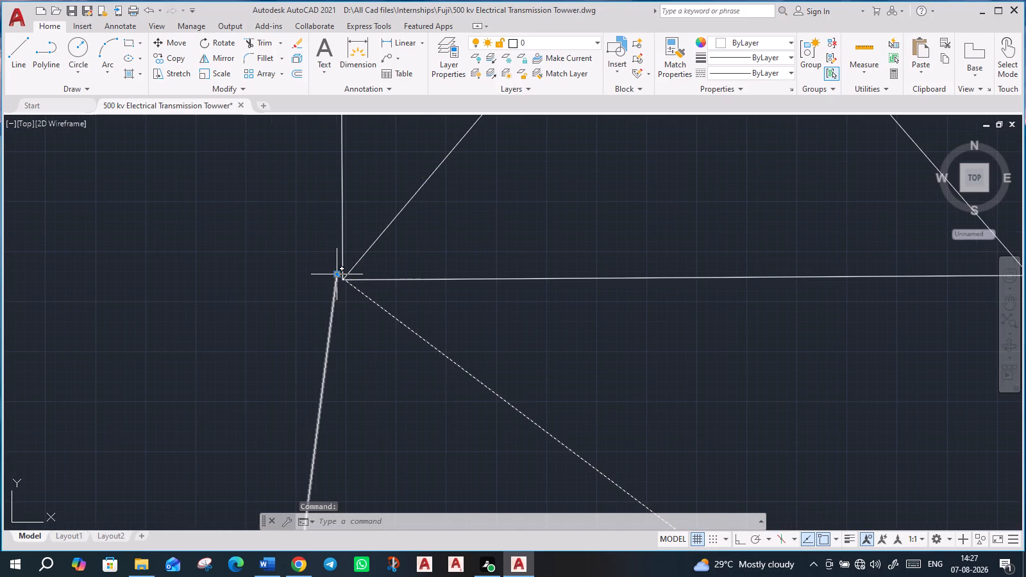
click(337, 276)
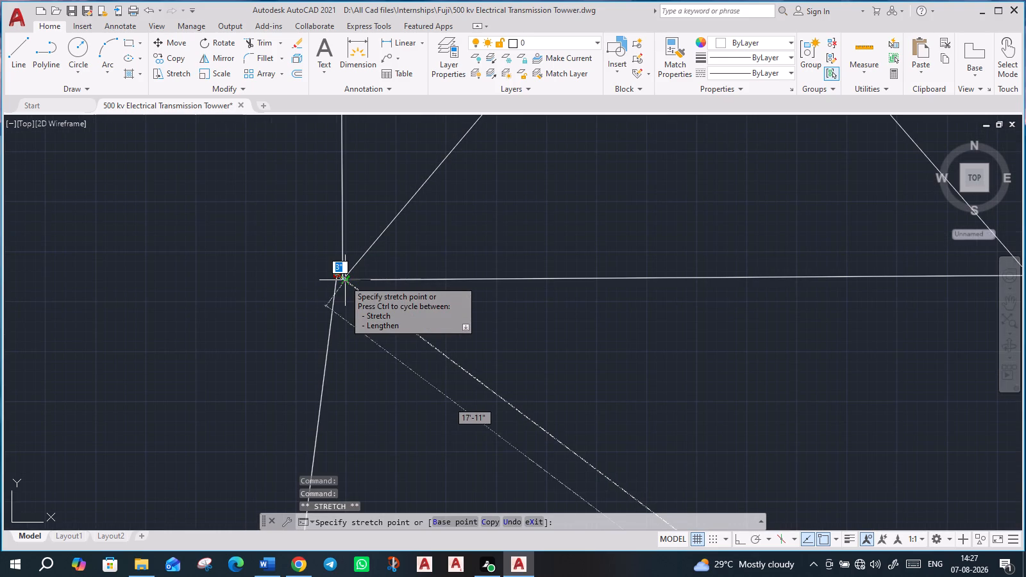
scroll(342, 280, up, 2)
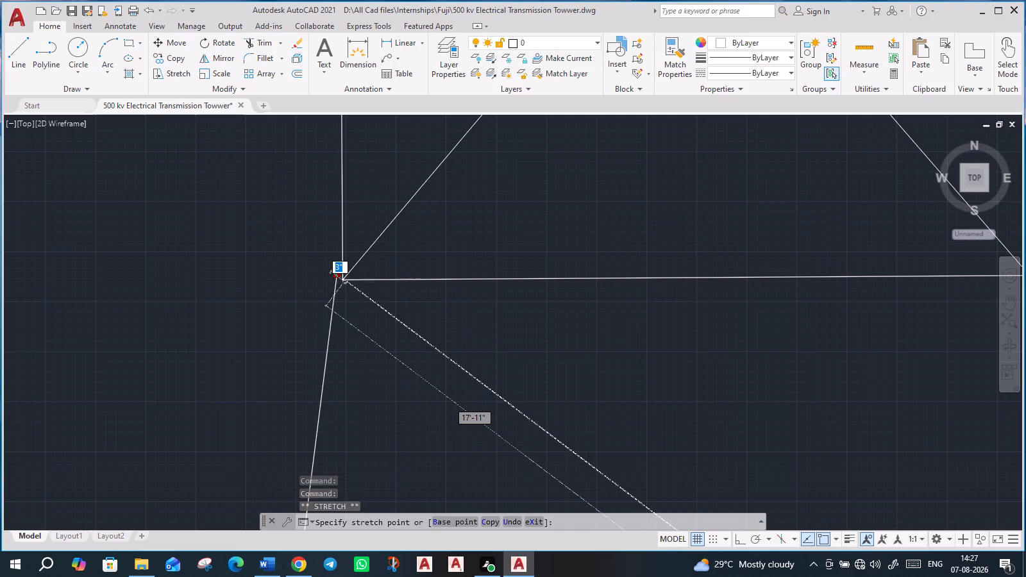
scroll(342, 280, up, 4)
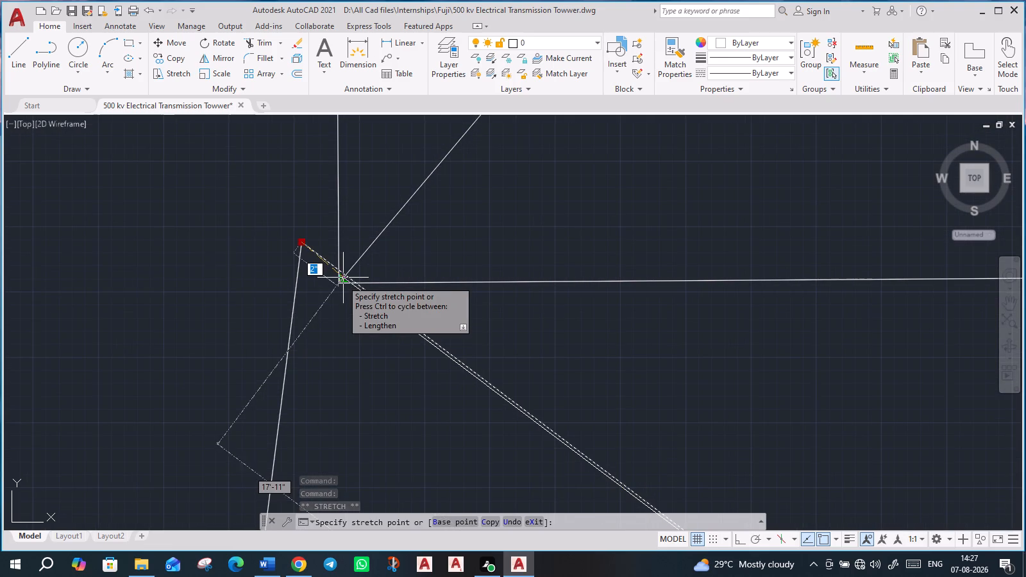
click(341, 285)
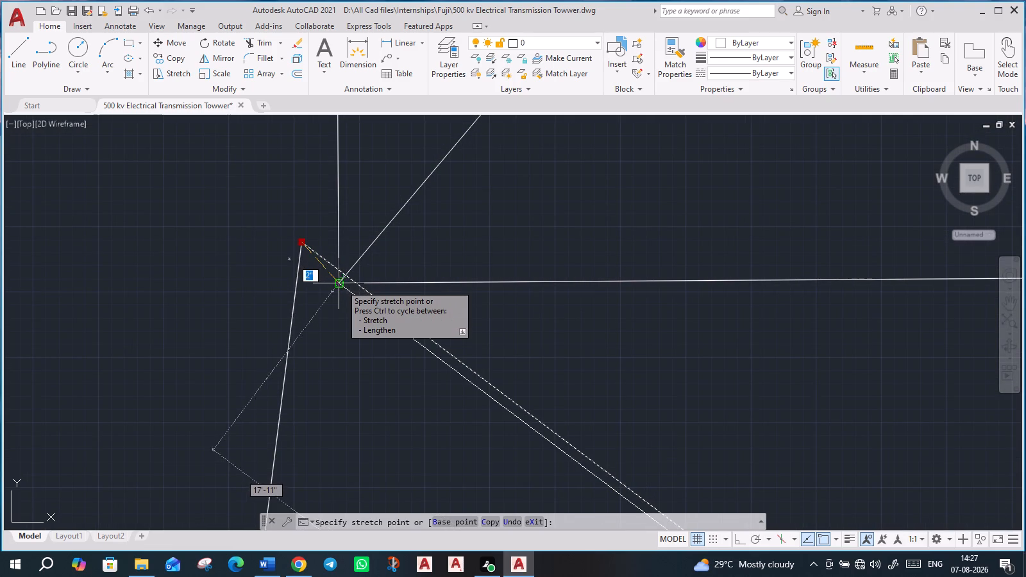
Stretch the upper end of the mirrored left sloping leg onto the braced panel's bottom-left corner.
click(303, 244)
click(303, 244)
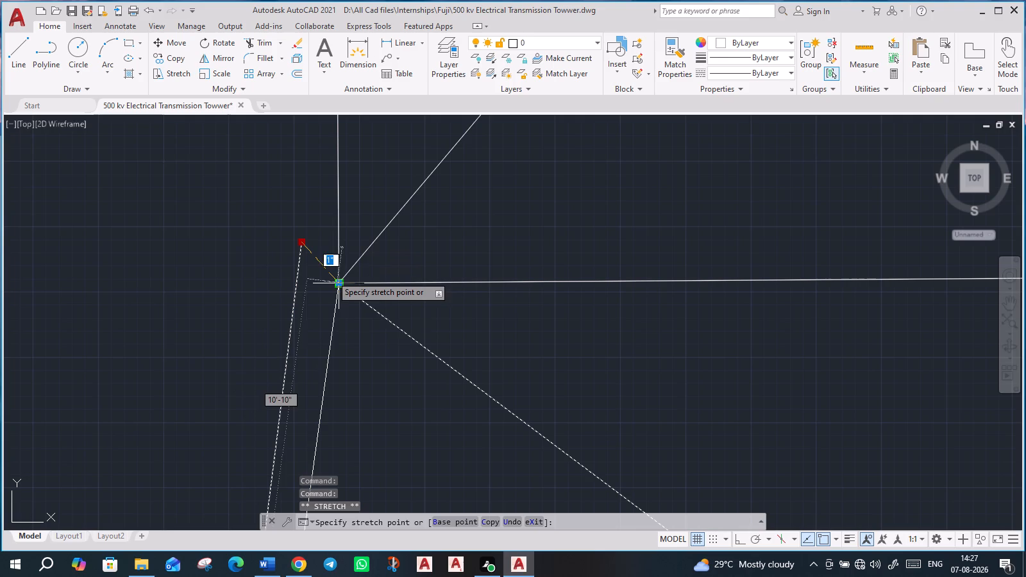
click(336, 287)
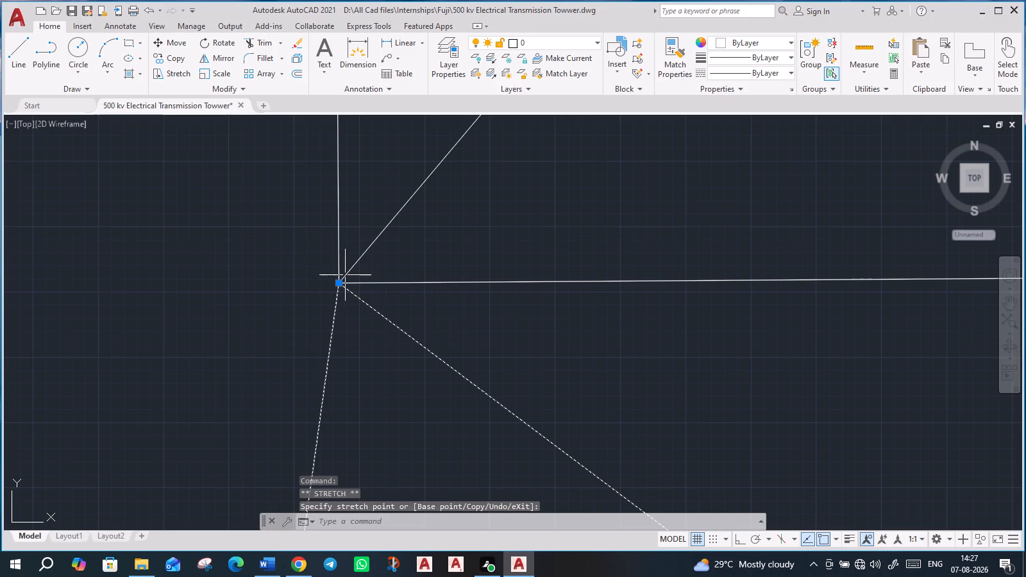
key(Escape)
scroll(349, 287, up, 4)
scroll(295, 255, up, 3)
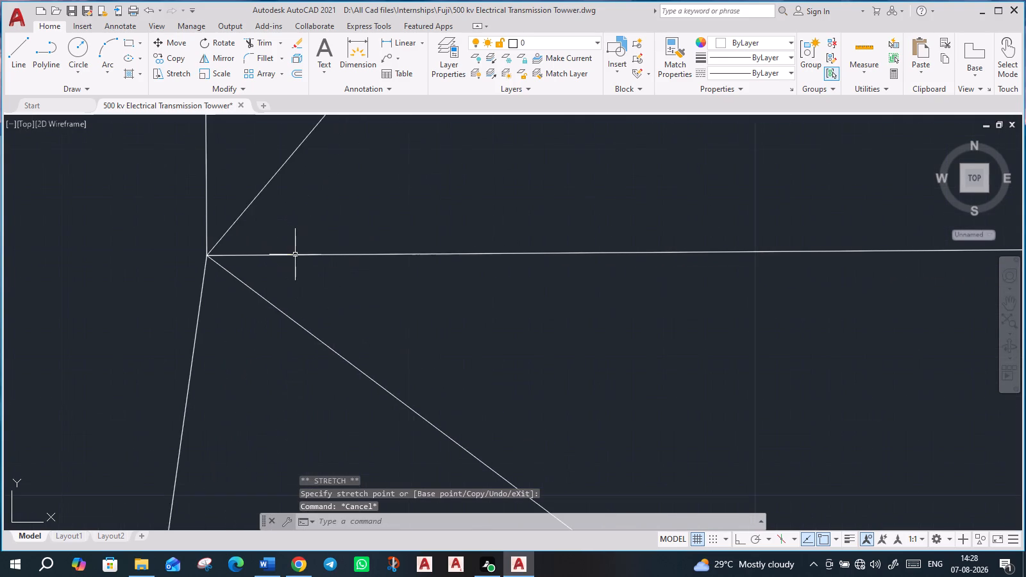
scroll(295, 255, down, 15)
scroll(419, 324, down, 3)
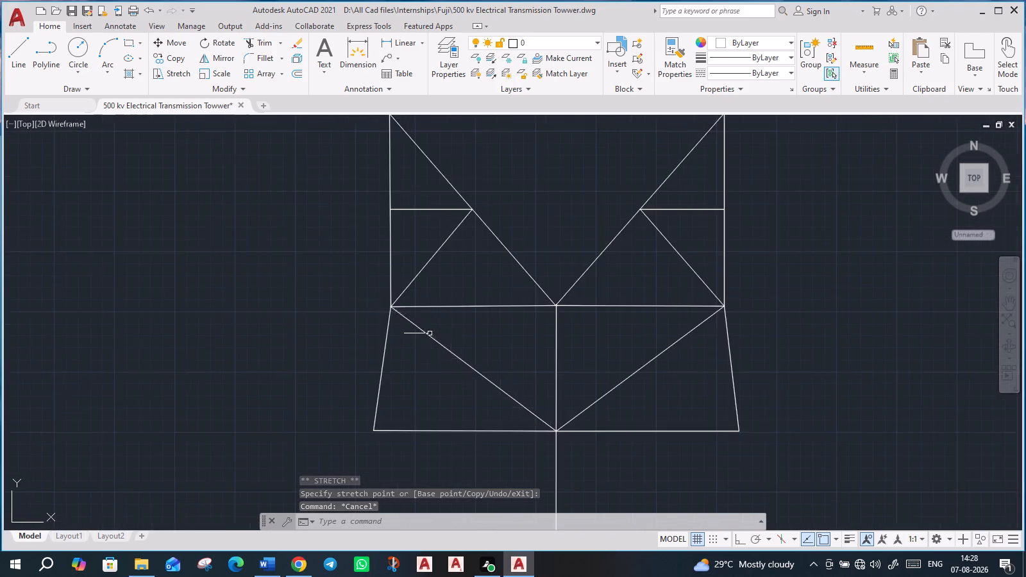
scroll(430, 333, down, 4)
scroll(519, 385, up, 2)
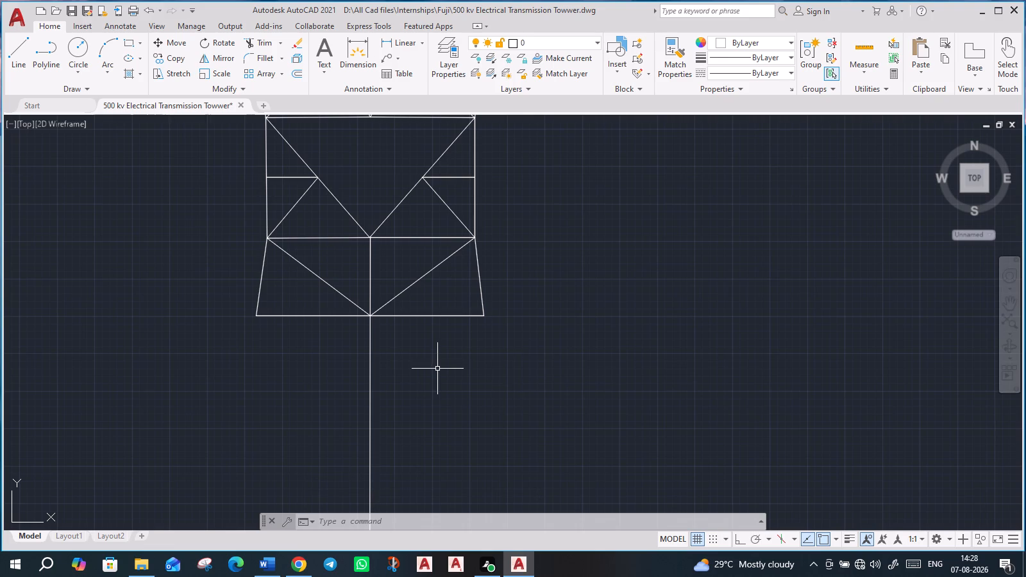
Draw straight left and right legs from the ends of the base line up to the braced panel's top corners.
scroll(437, 369, down, 2)
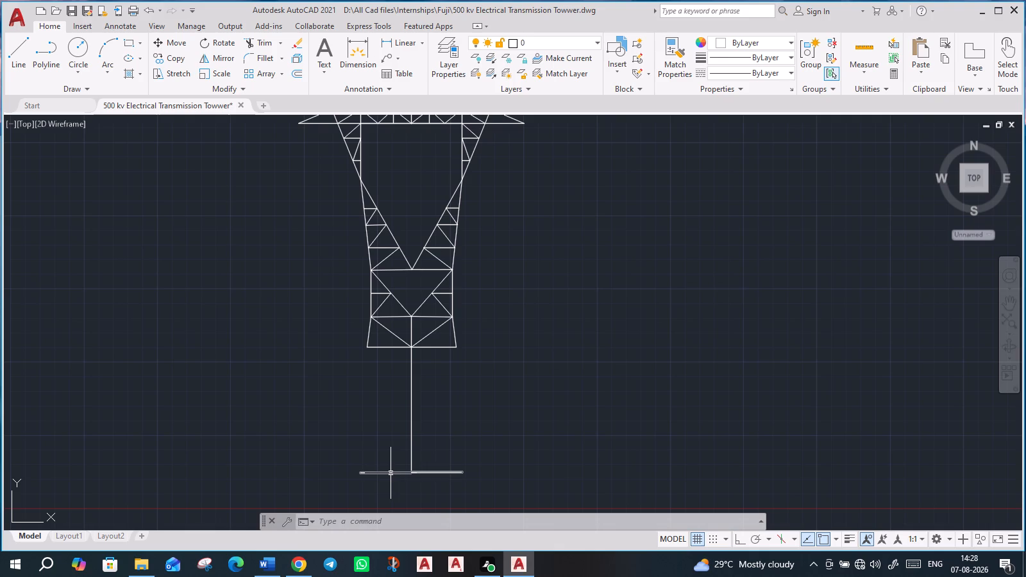
key(l)
key(Return)
click(357, 473)
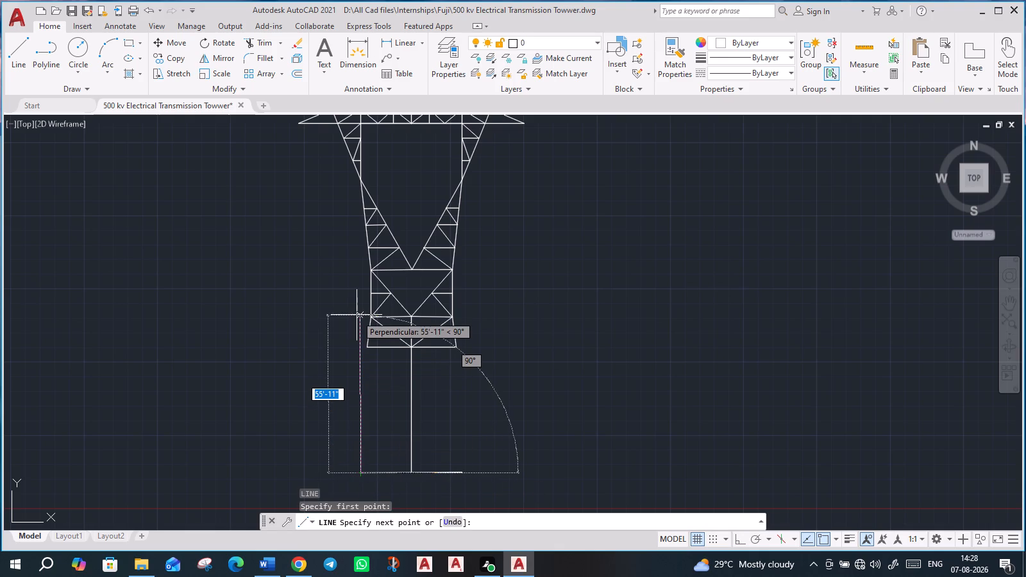
click(372, 269)
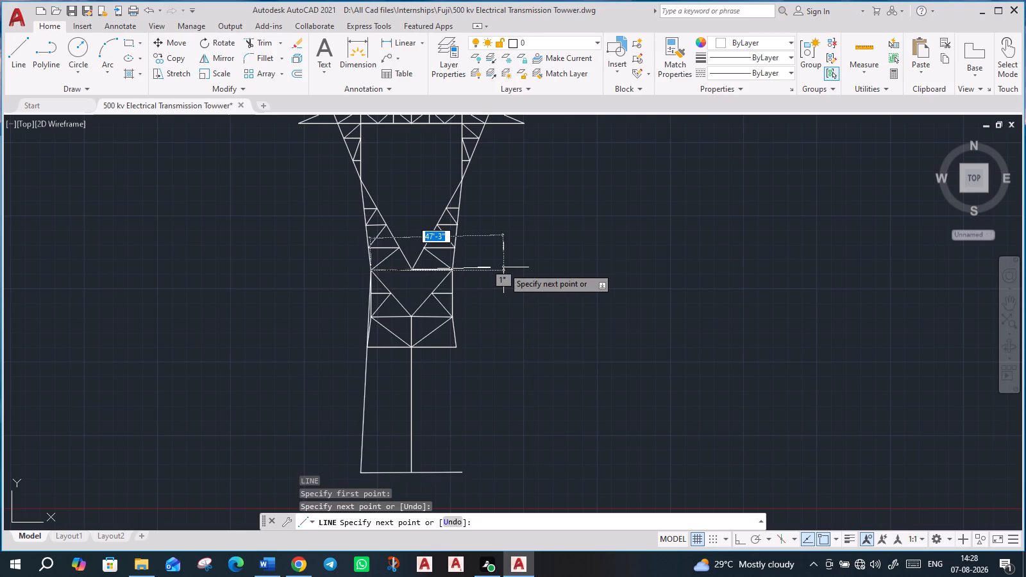
key(Escape)
key(Return)
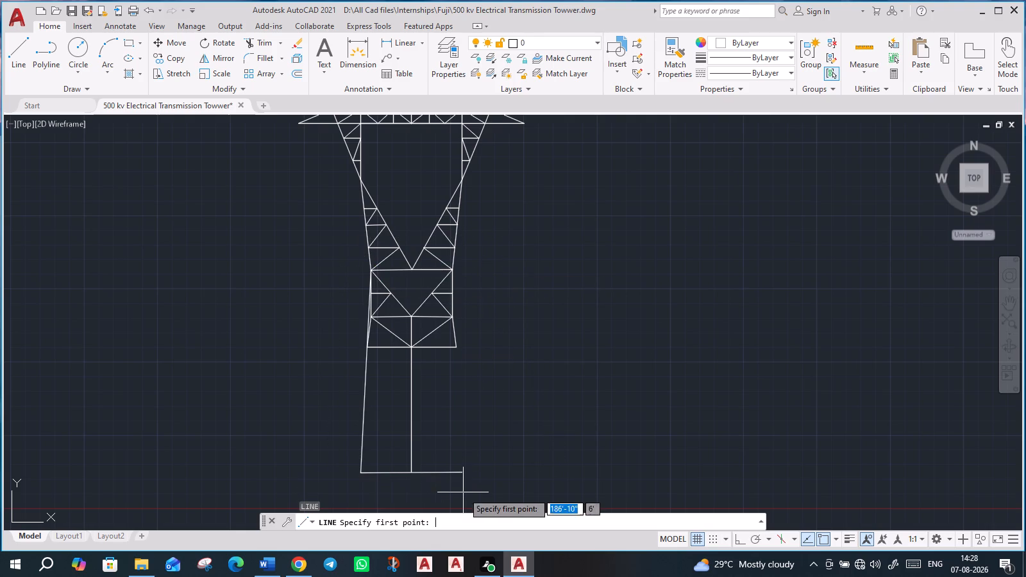
click(466, 470)
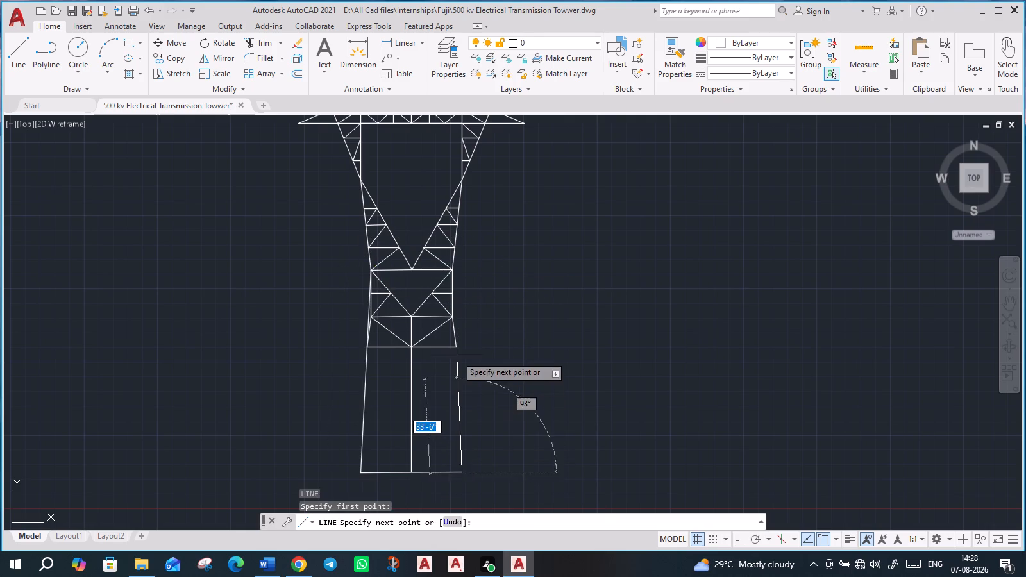
click(455, 267)
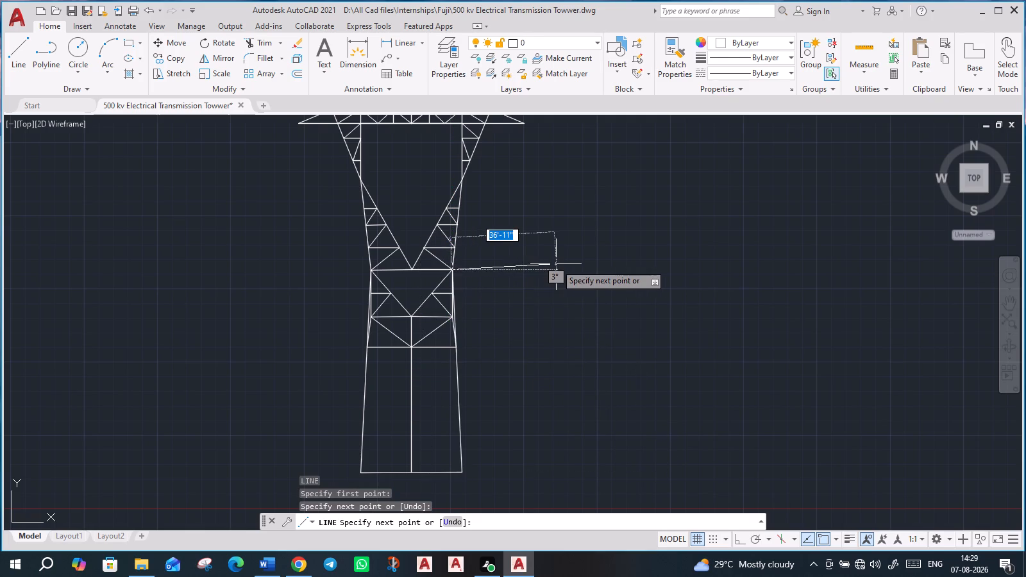
key(Escape)
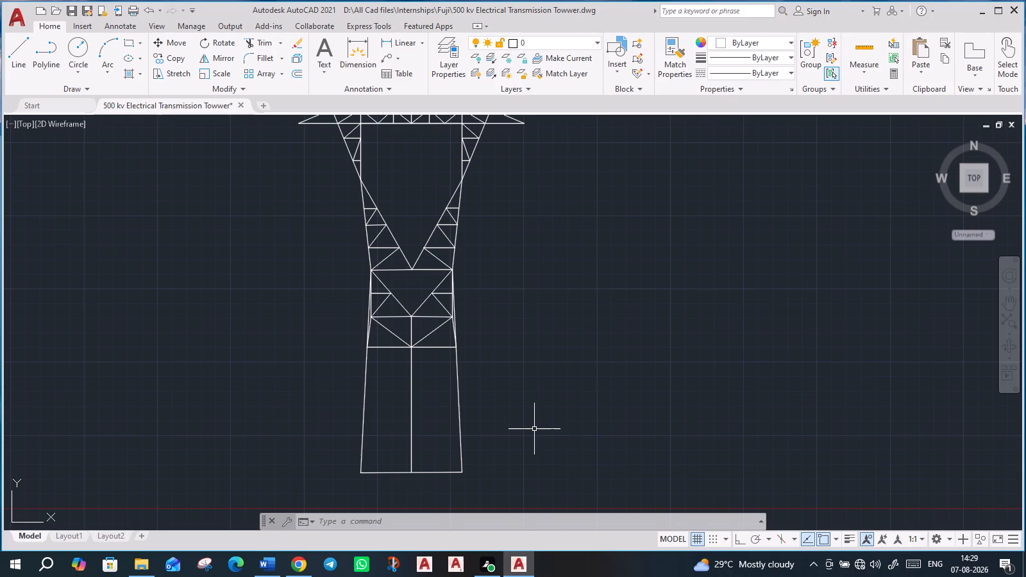
Trim away the braced panel's old left vertical side and the short sloping leg below it.
scroll(376, 305, up, 3)
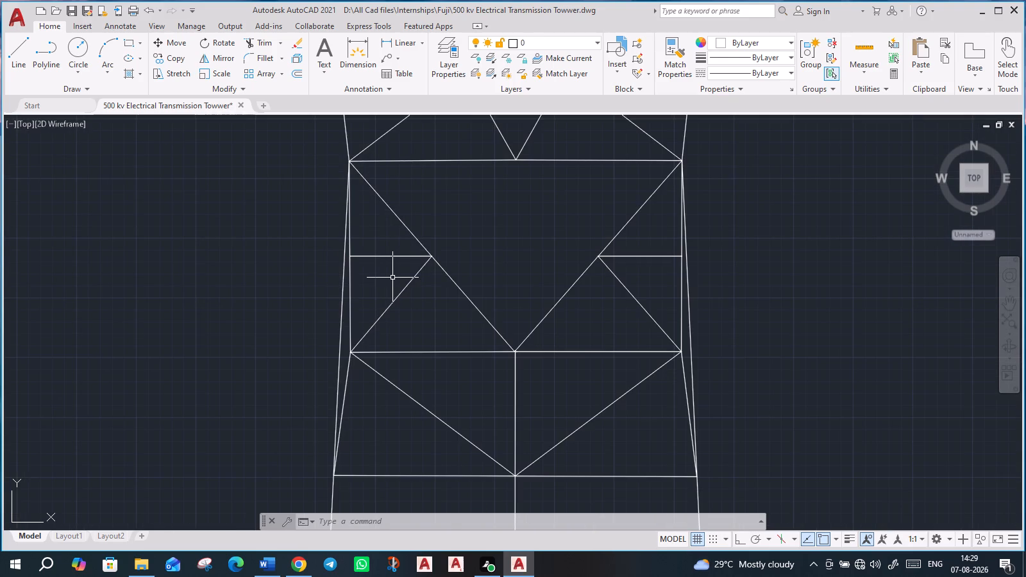
scroll(392, 278, down, 2)
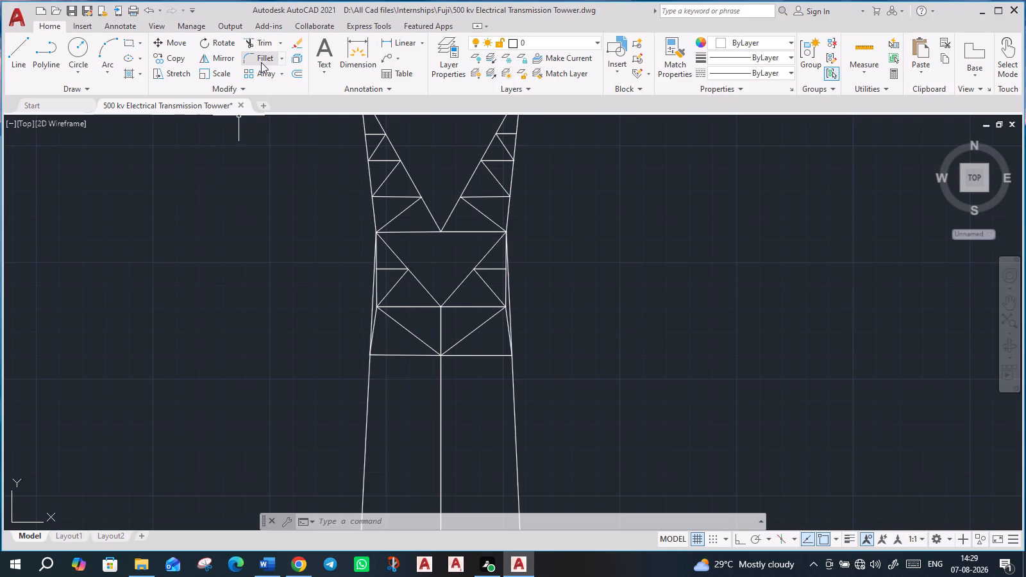
click(259, 39)
scroll(377, 269, up, 3)
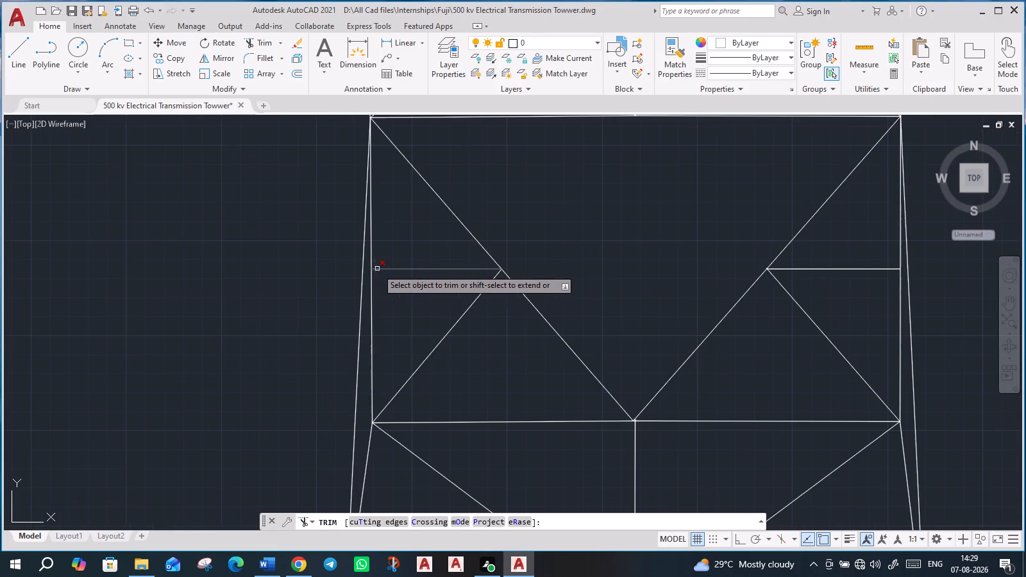
click(371, 314)
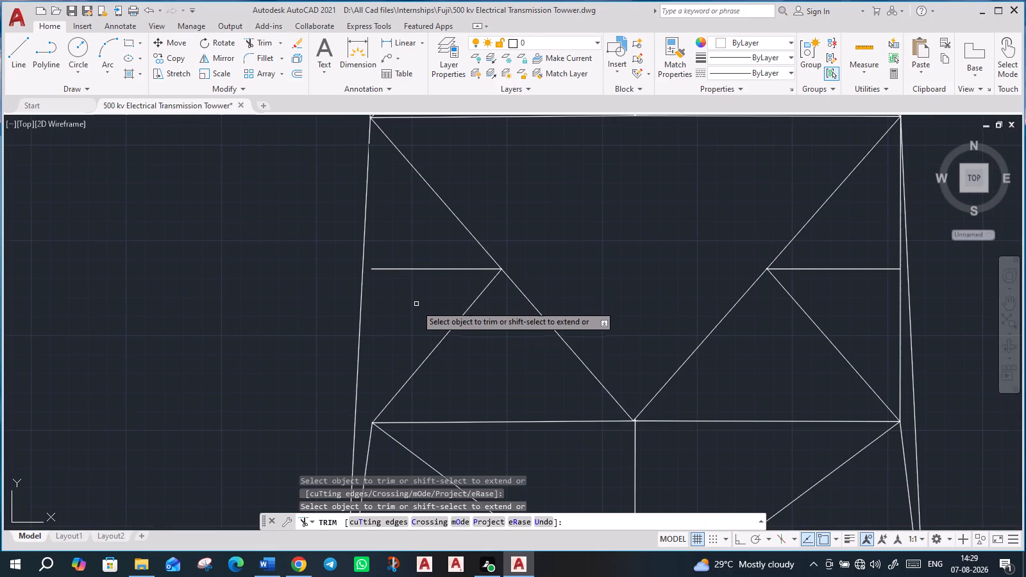
click(371, 437)
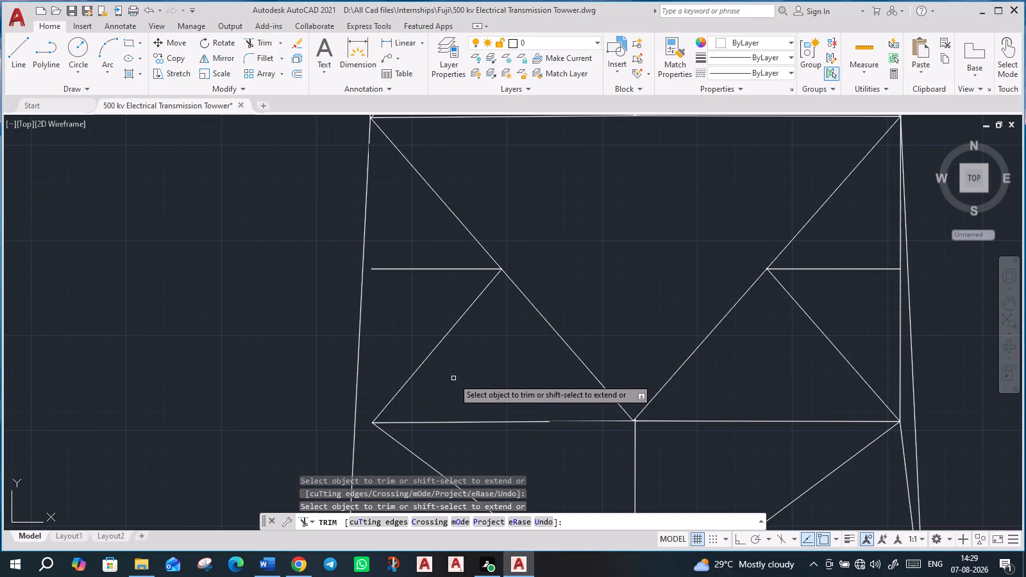
Trim away the panel's short horizontals, small diagonals and bottom line on both sides, plus the lower-right diagonal brace.
scroll(453, 378, down, 4)
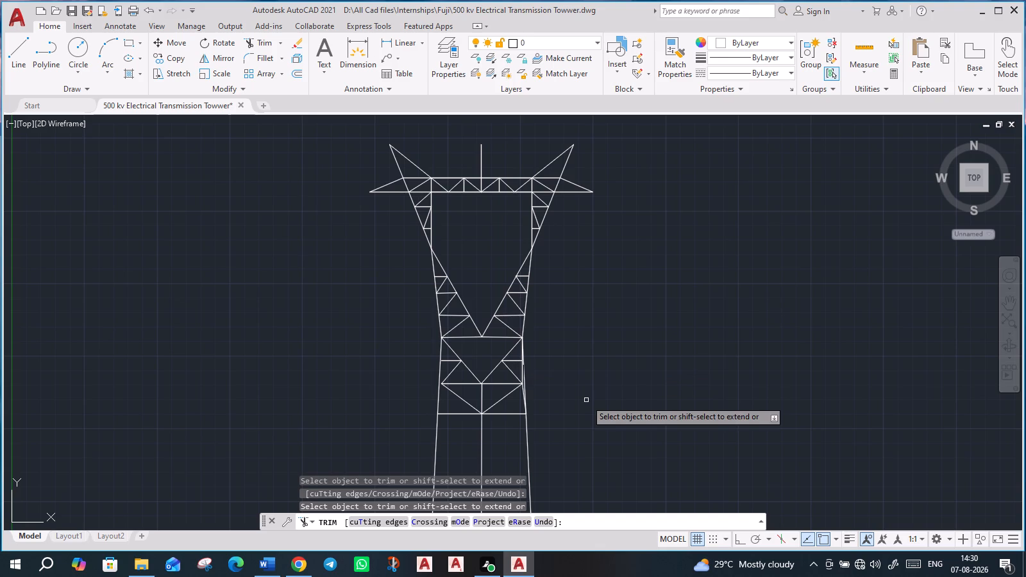
scroll(525, 351, up, 2)
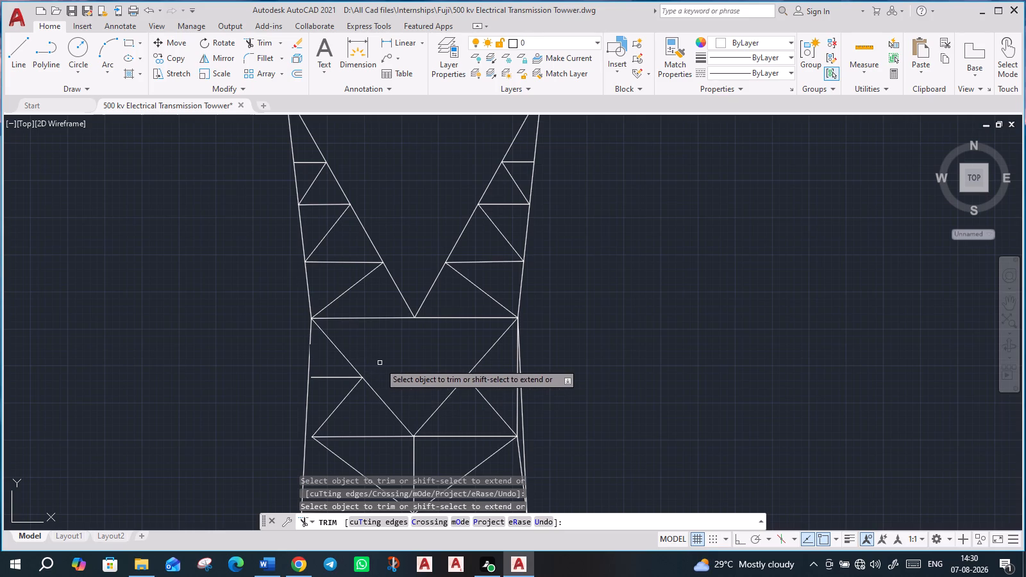
click(336, 369)
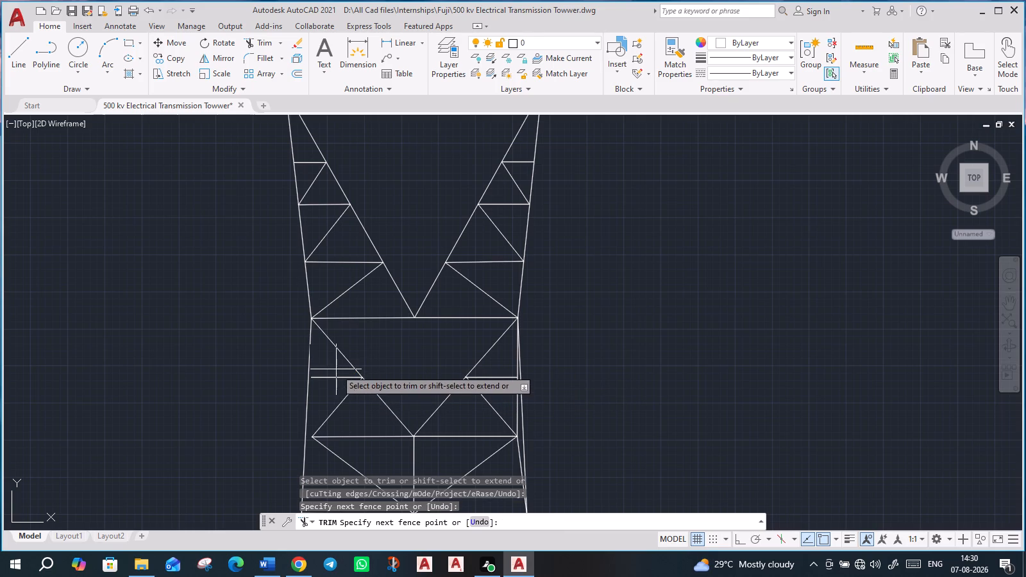
click(362, 451)
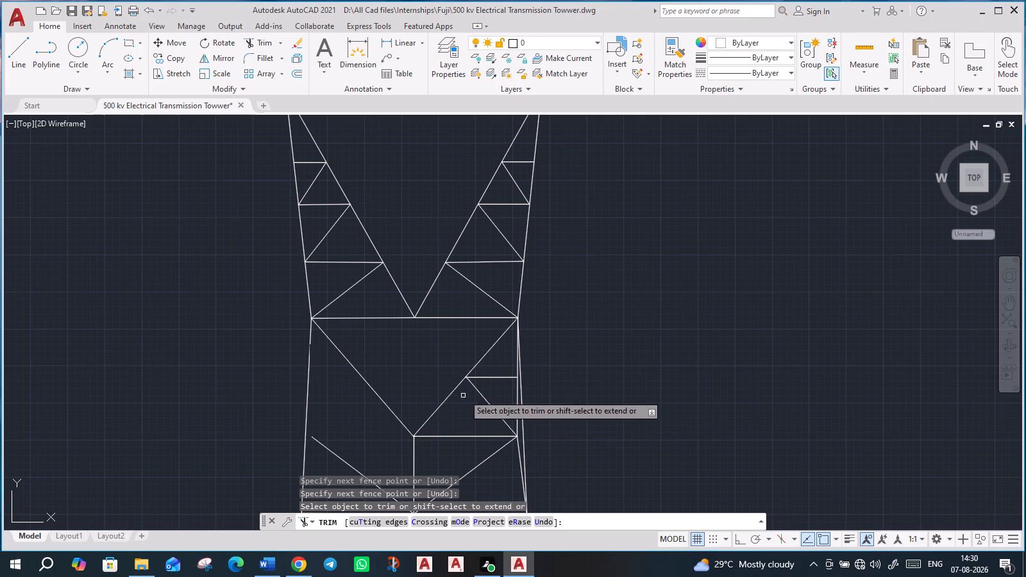
click(496, 360)
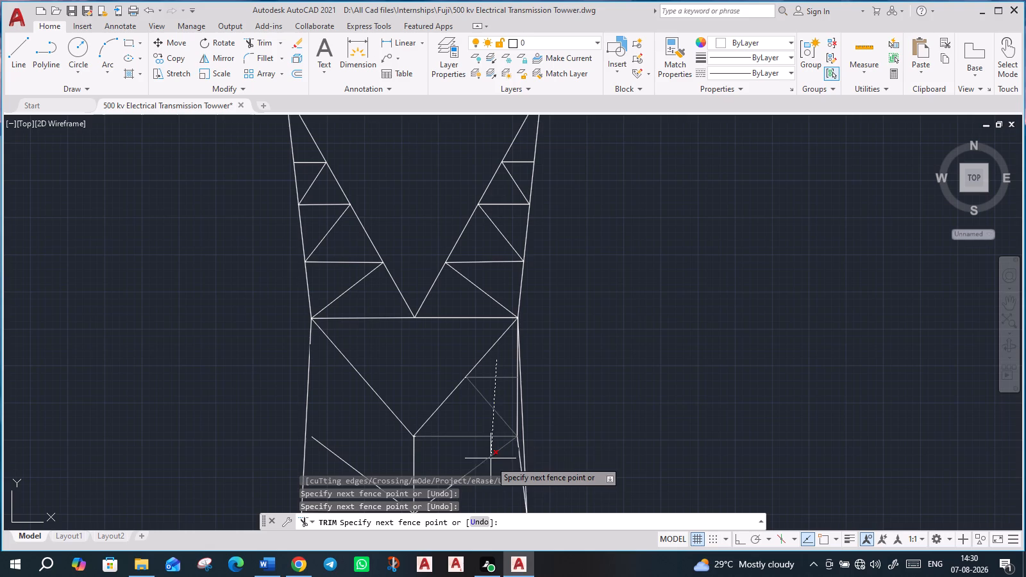
click(490, 471)
middle_drag(541, 423, 616, 312)
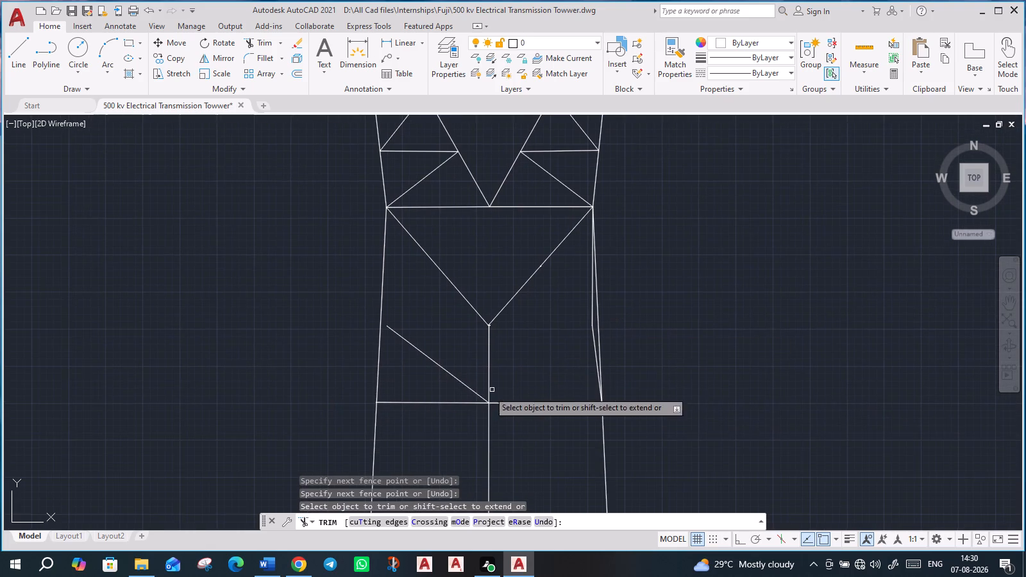
Trim away the remaining lower-left diagonal brace and both halves of the lower horizontal line.
click(455, 387)
click(458, 372)
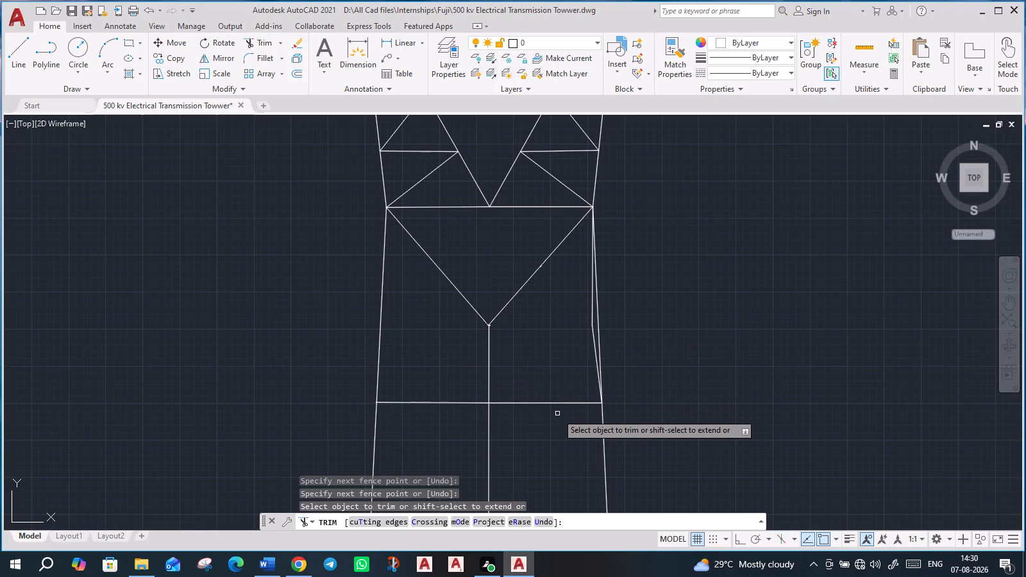
click(526, 403)
click(451, 403)
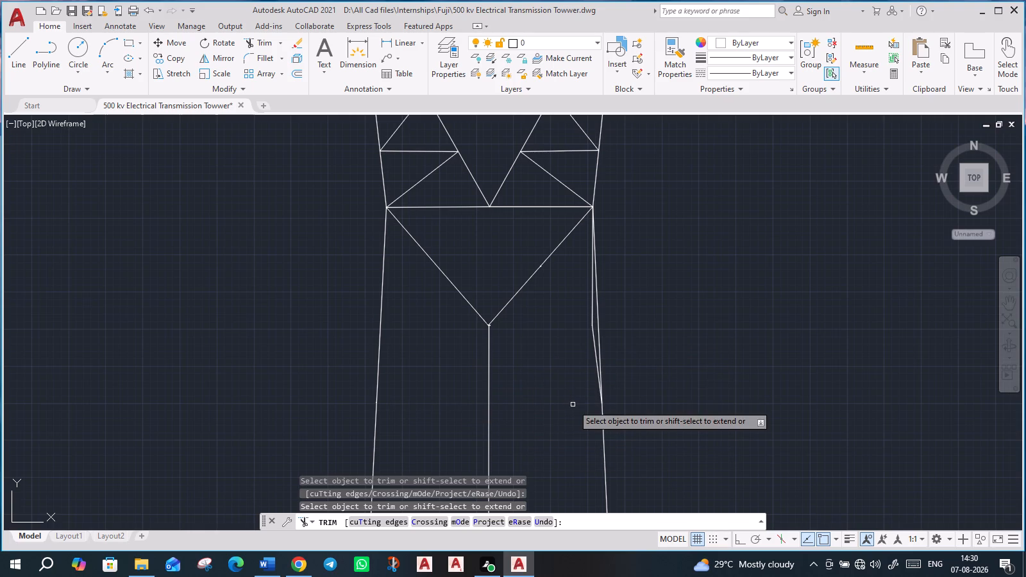
scroll(589, 410, down, 3)
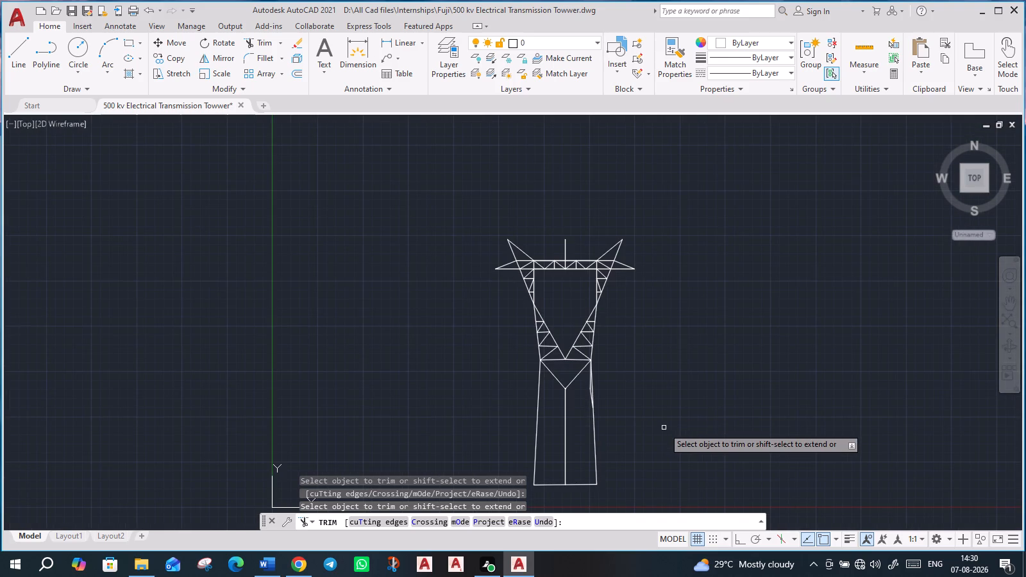
middle_drag(662, 425, 647, 403)
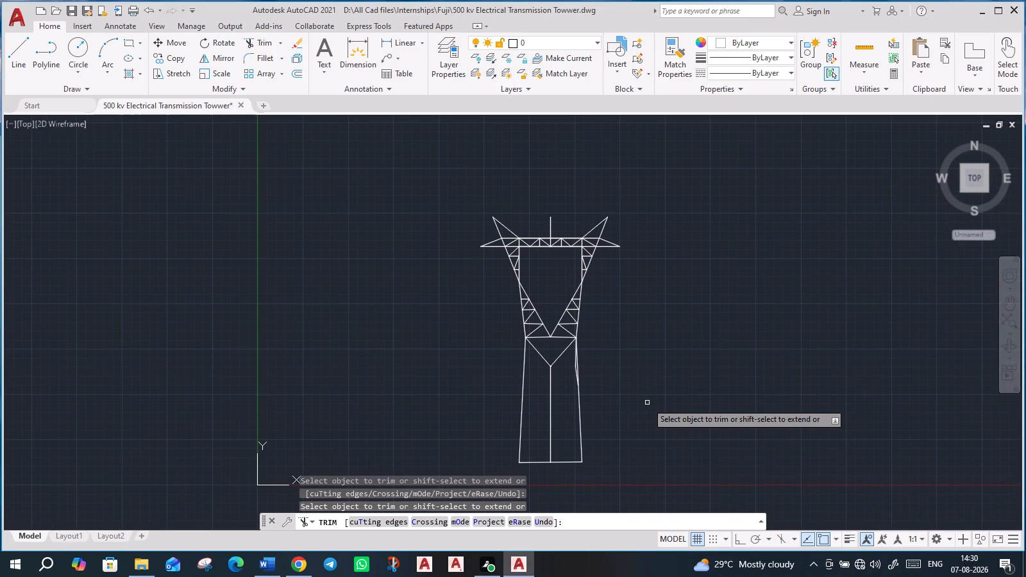
key(Escape)
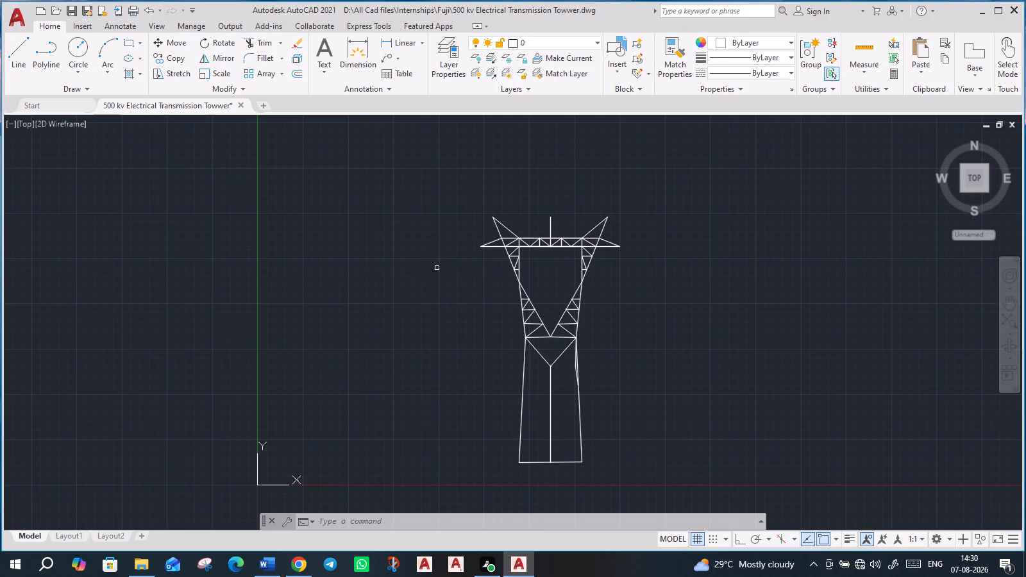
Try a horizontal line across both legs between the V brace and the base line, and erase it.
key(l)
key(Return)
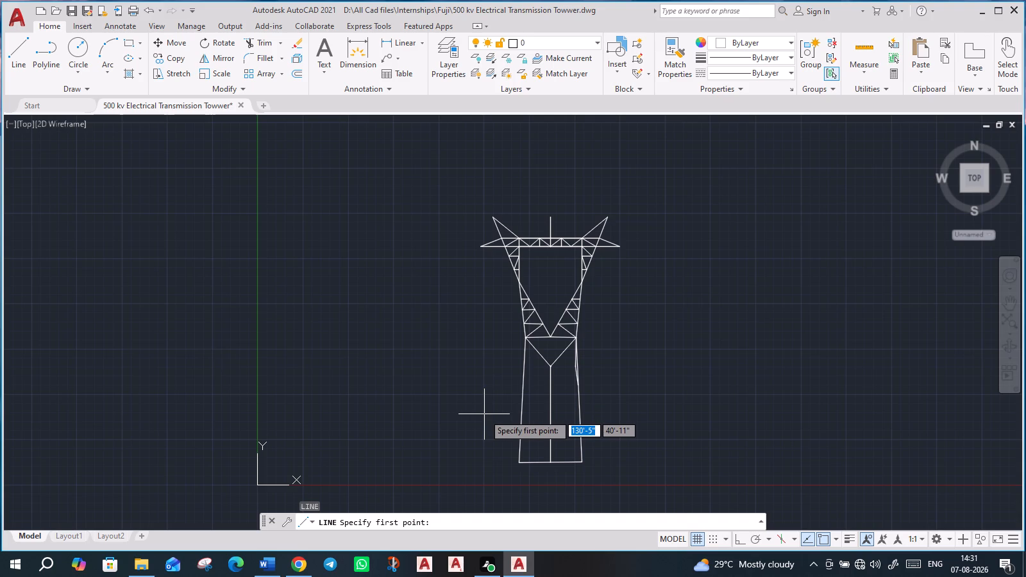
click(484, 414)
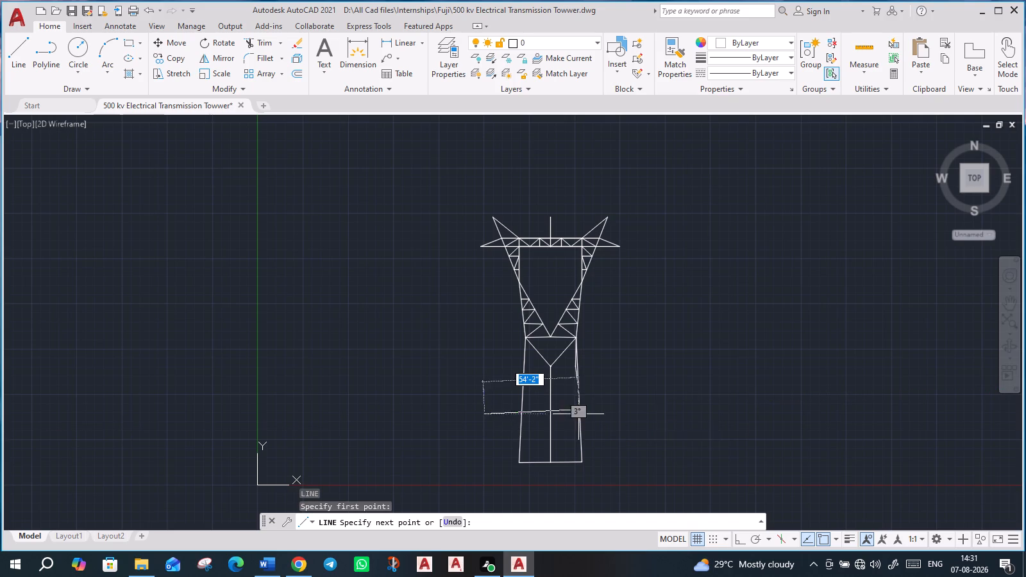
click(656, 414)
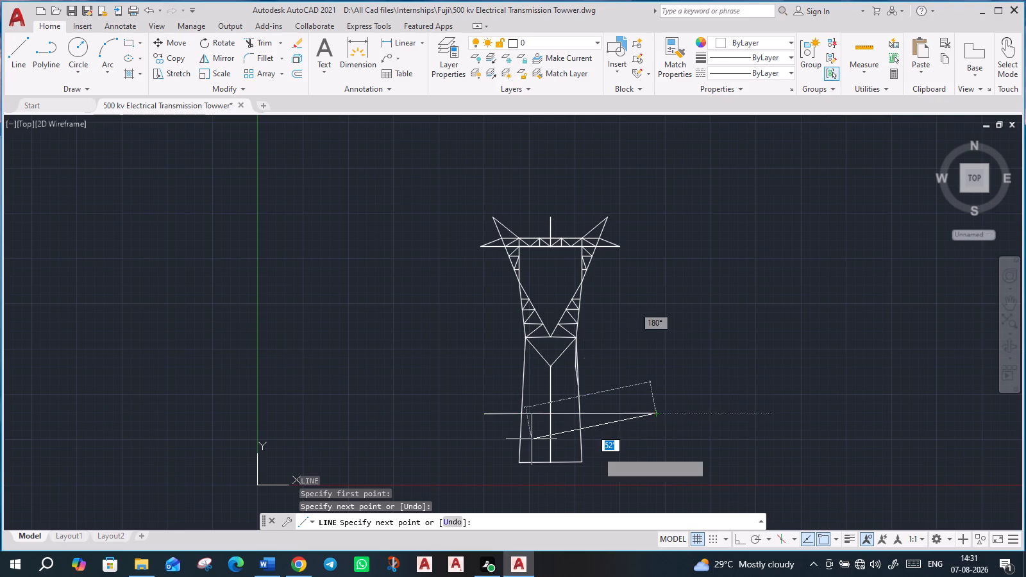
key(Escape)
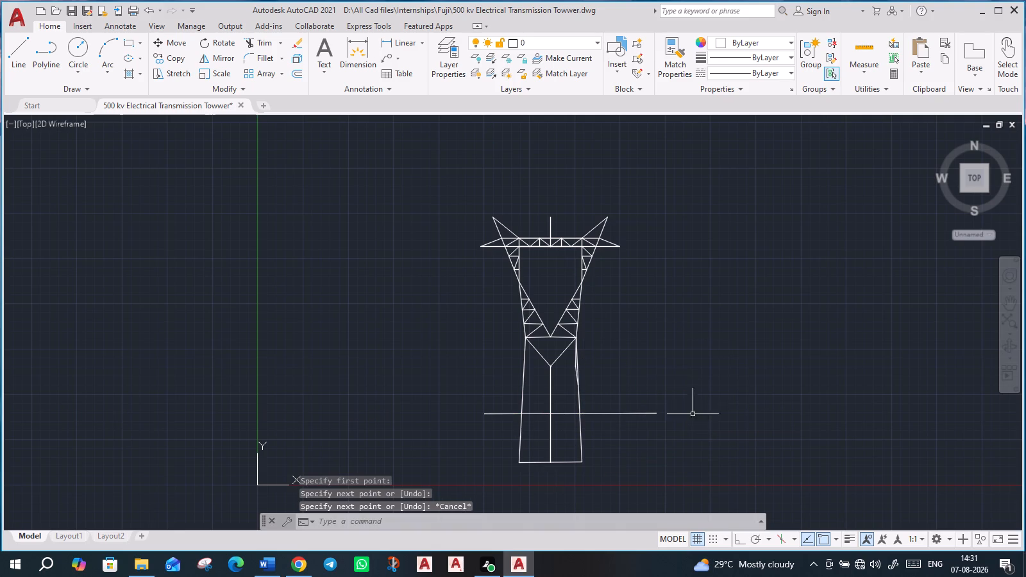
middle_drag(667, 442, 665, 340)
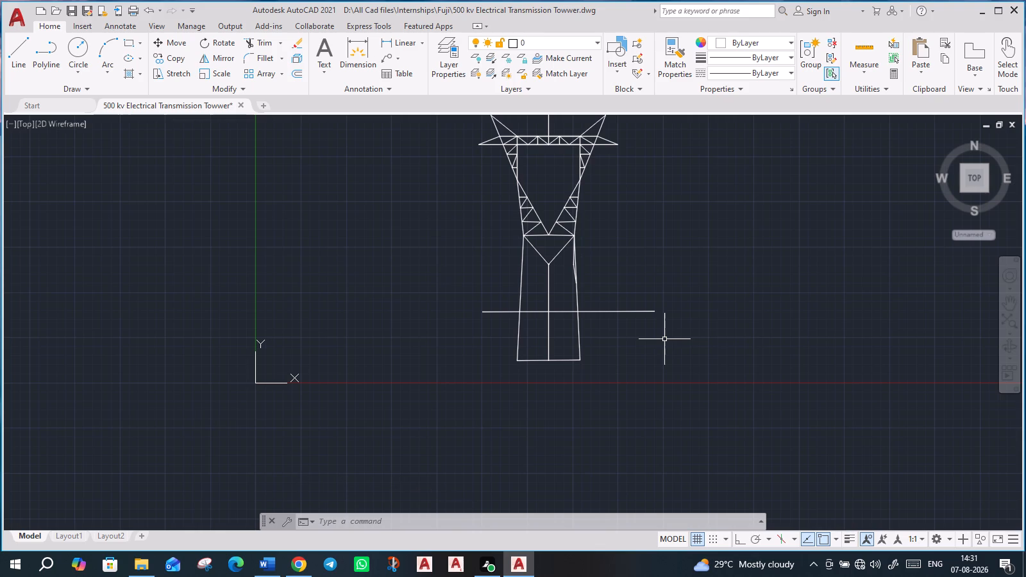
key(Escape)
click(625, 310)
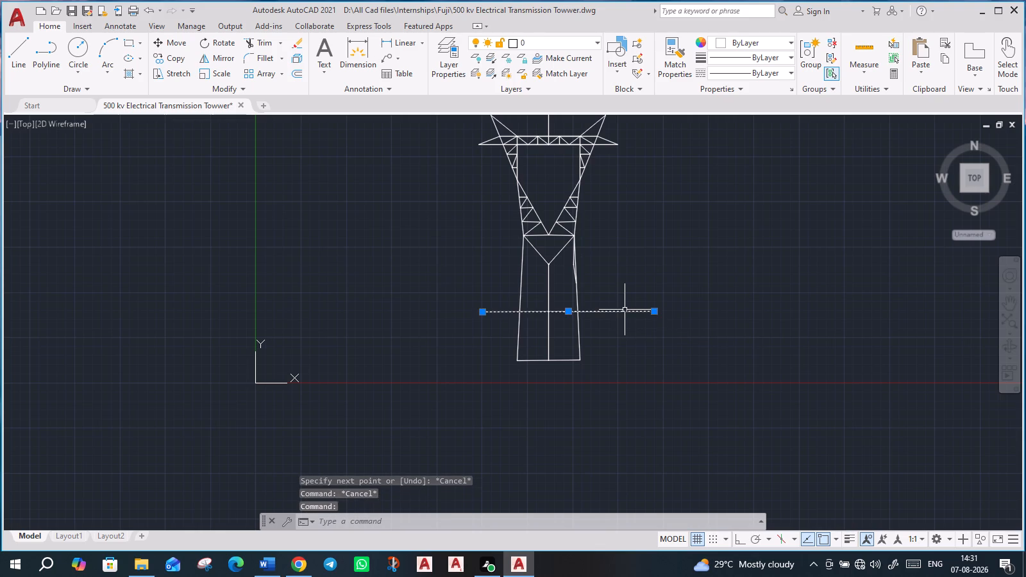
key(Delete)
Draw a roughly horizontal line about 86' long across both legs, slightly above midway between the V brace and the base line.
key(l)
key(Return)
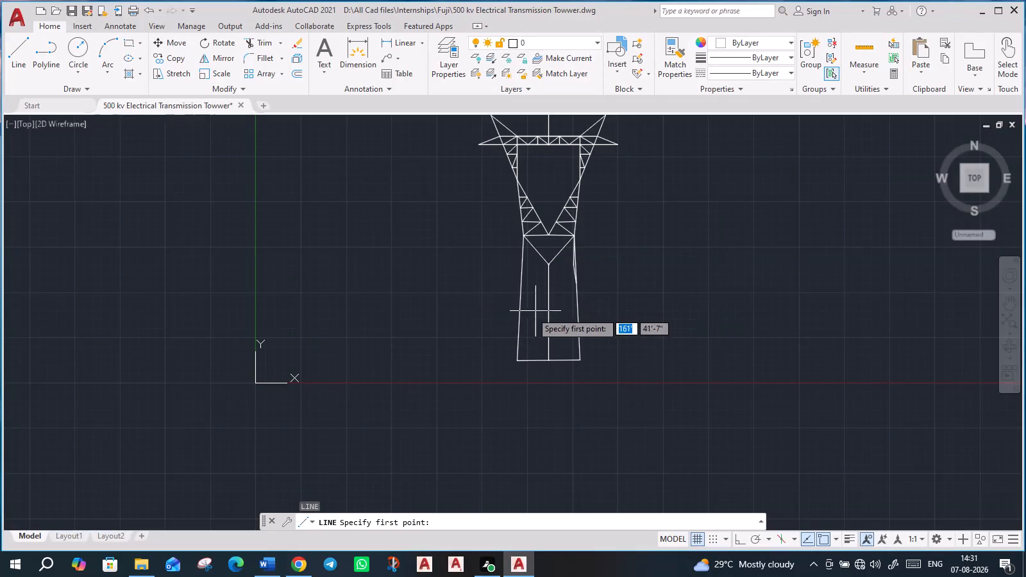
click(493, 305)
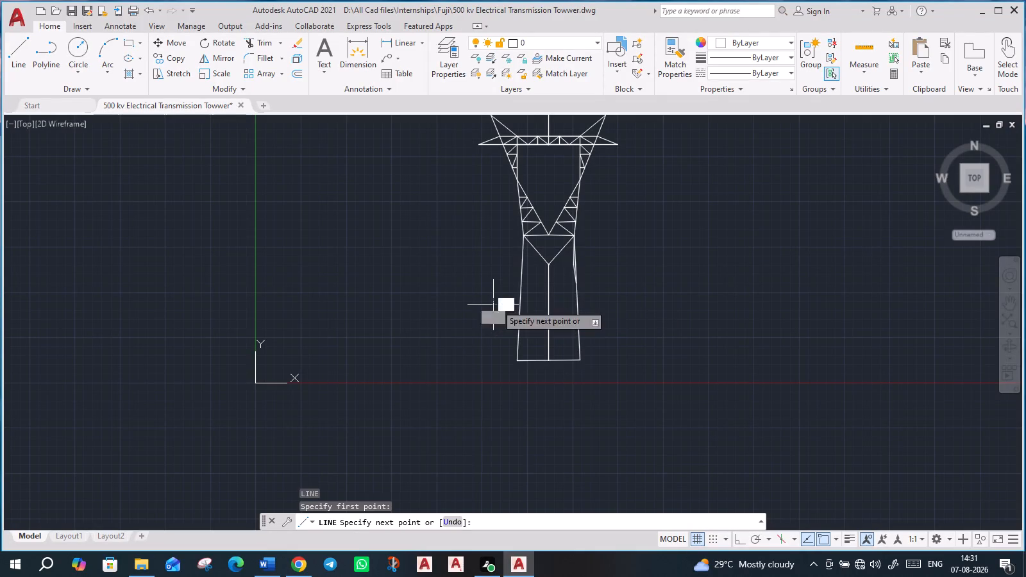
click(644, 303)
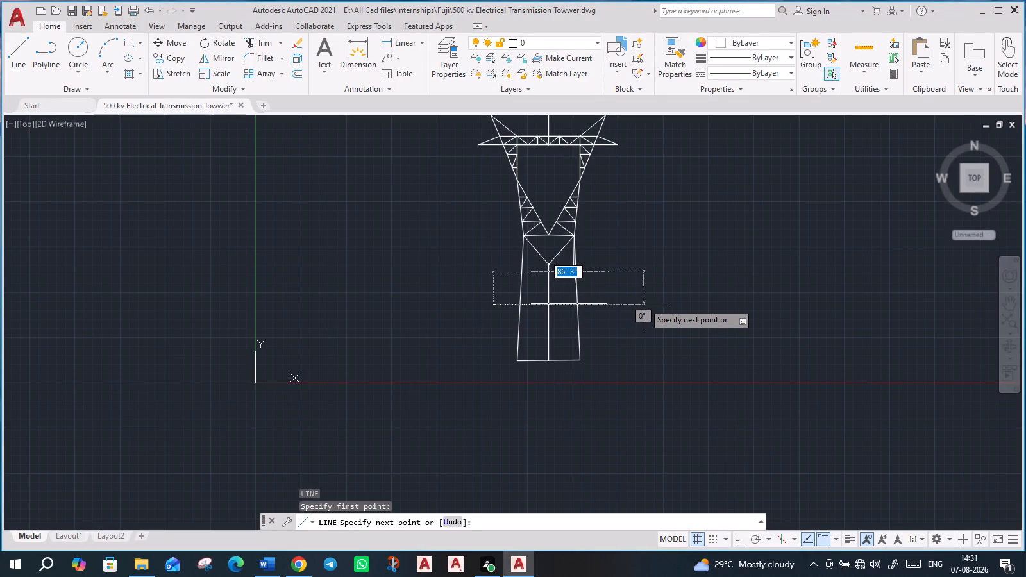
key(Escape)
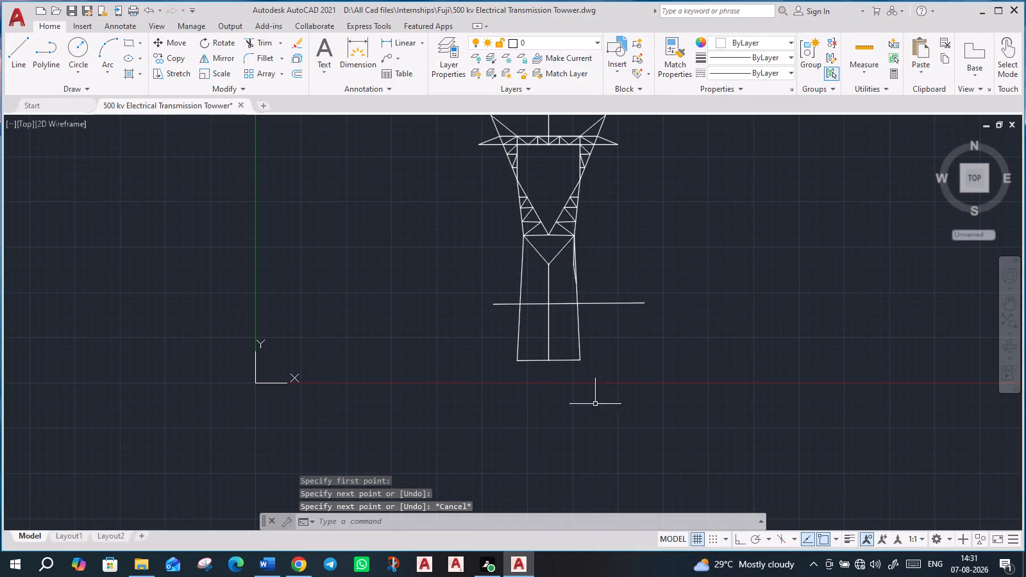
Draw two diagonal braces, each about 37' long, from the base corners up to where the horizontal line crosses the centre line.
key(l)
key(Return)
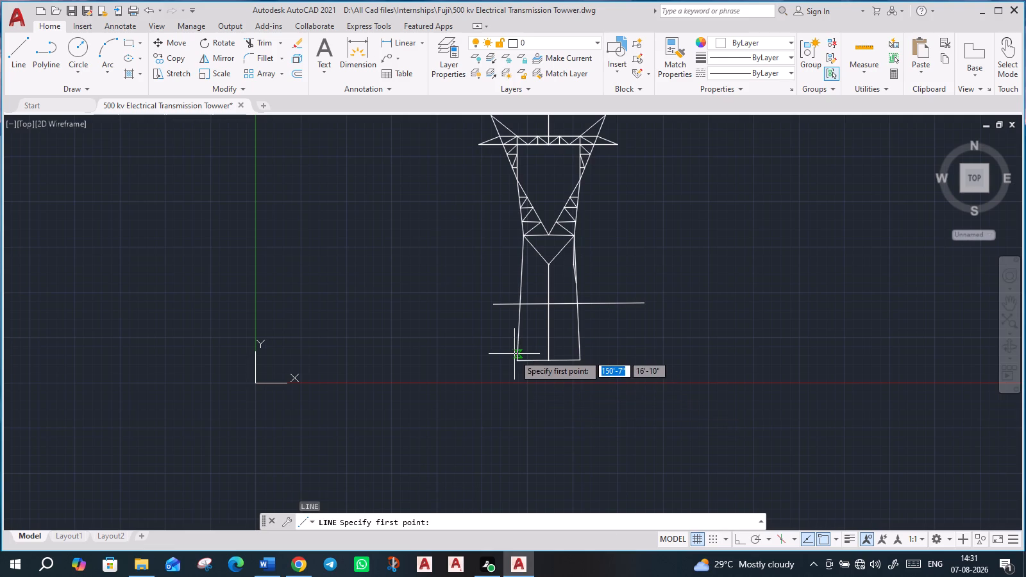
click(517, 360)
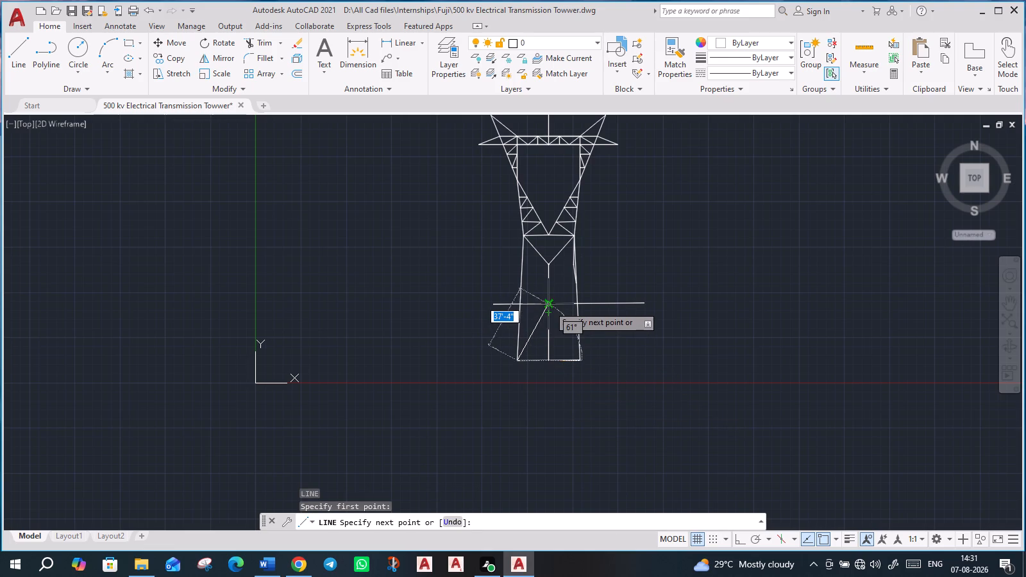
click(549, 306)
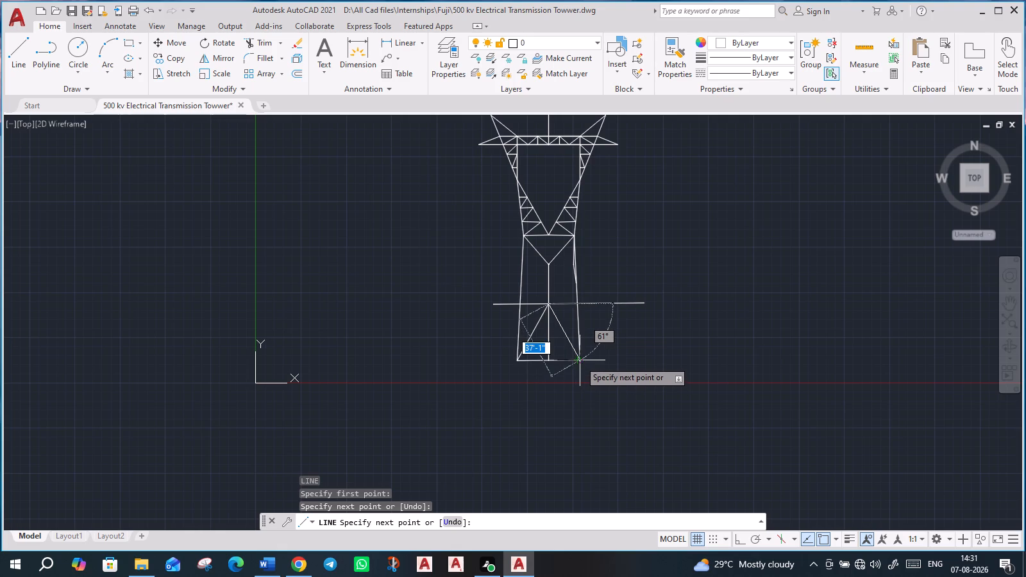
click(580, 361)
key(Escape)
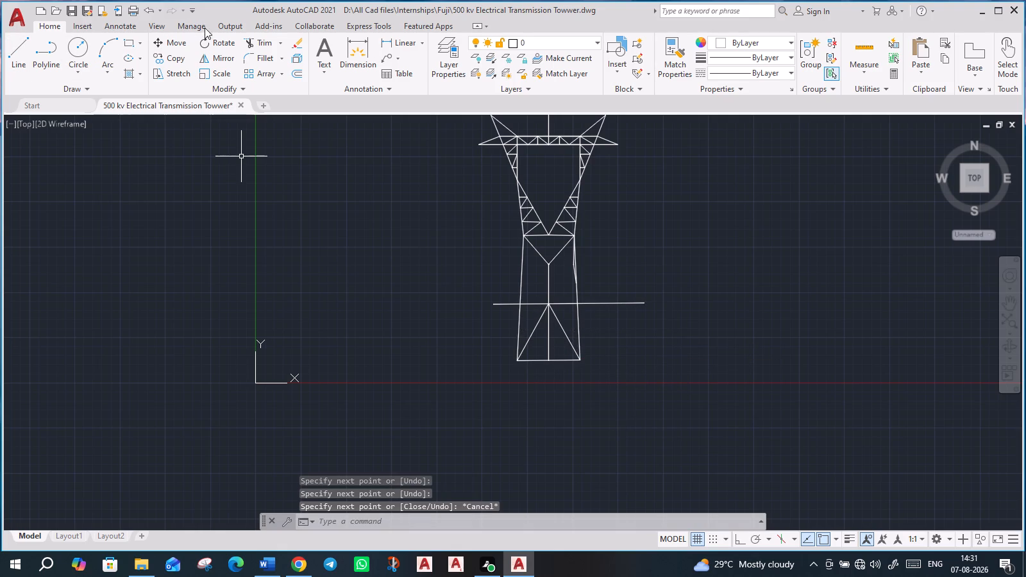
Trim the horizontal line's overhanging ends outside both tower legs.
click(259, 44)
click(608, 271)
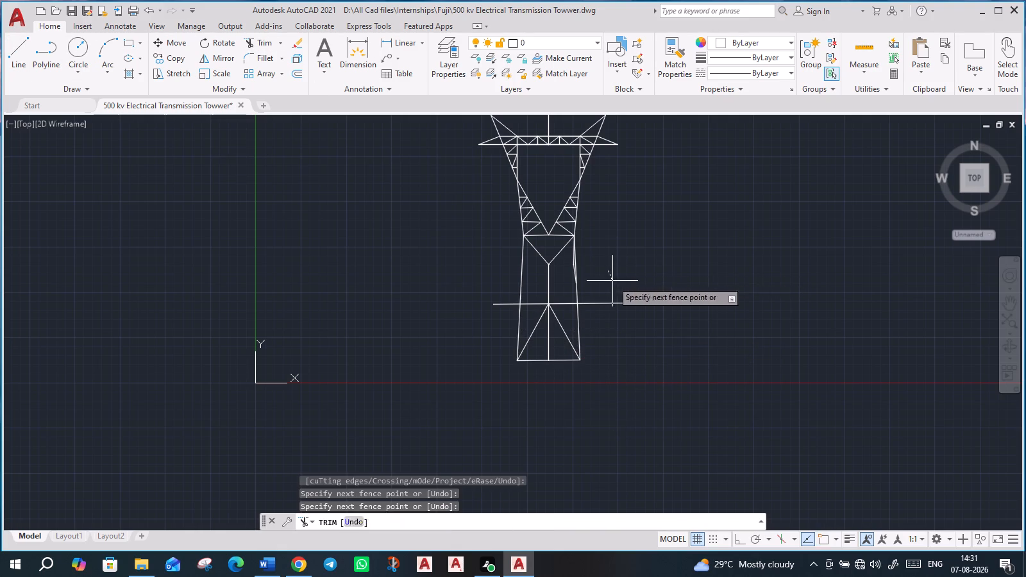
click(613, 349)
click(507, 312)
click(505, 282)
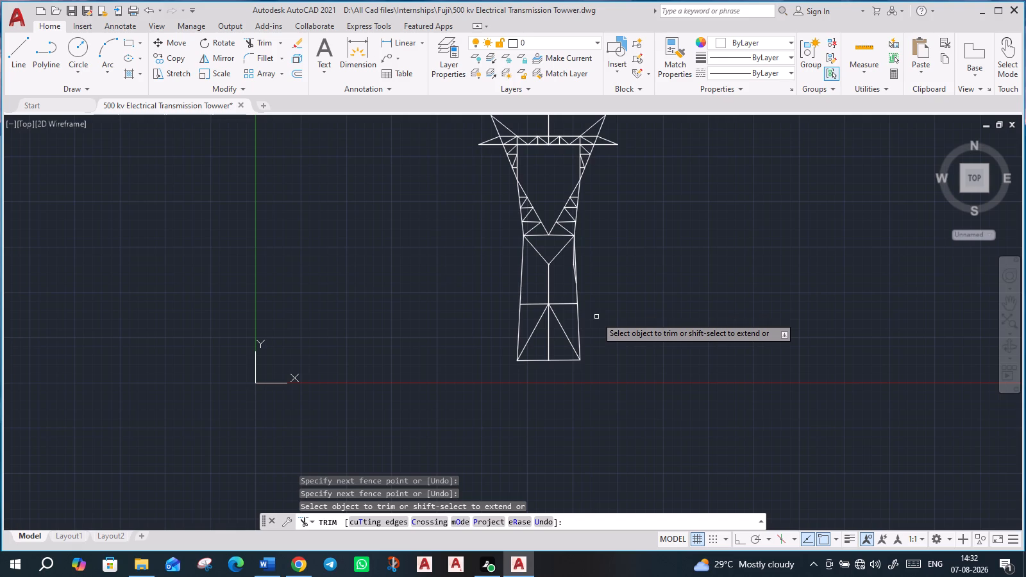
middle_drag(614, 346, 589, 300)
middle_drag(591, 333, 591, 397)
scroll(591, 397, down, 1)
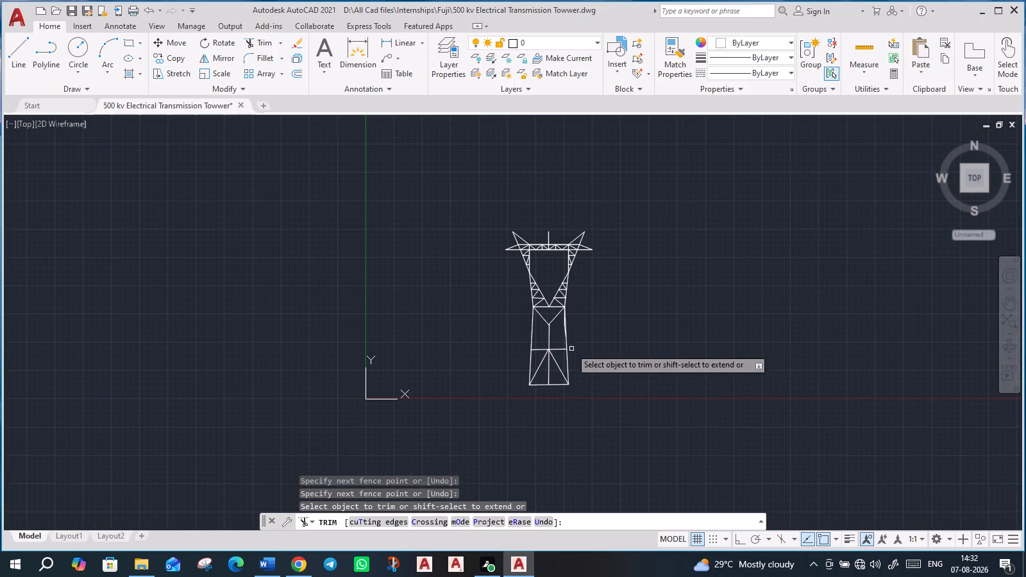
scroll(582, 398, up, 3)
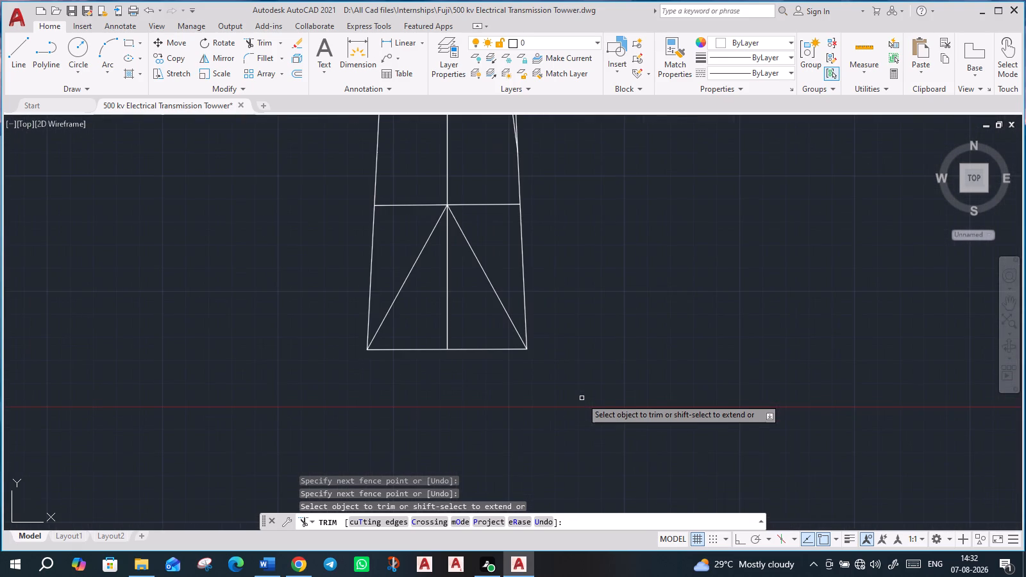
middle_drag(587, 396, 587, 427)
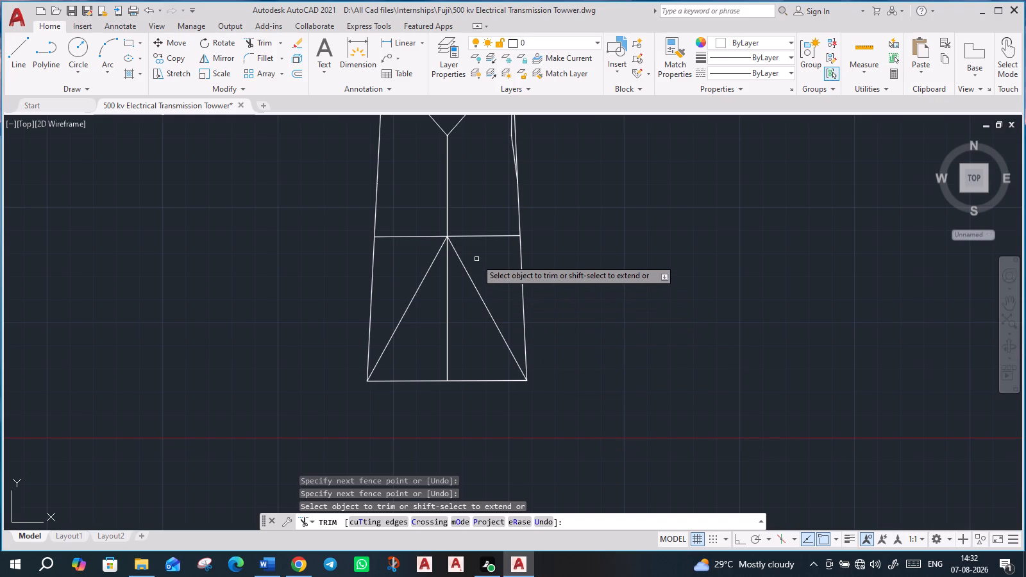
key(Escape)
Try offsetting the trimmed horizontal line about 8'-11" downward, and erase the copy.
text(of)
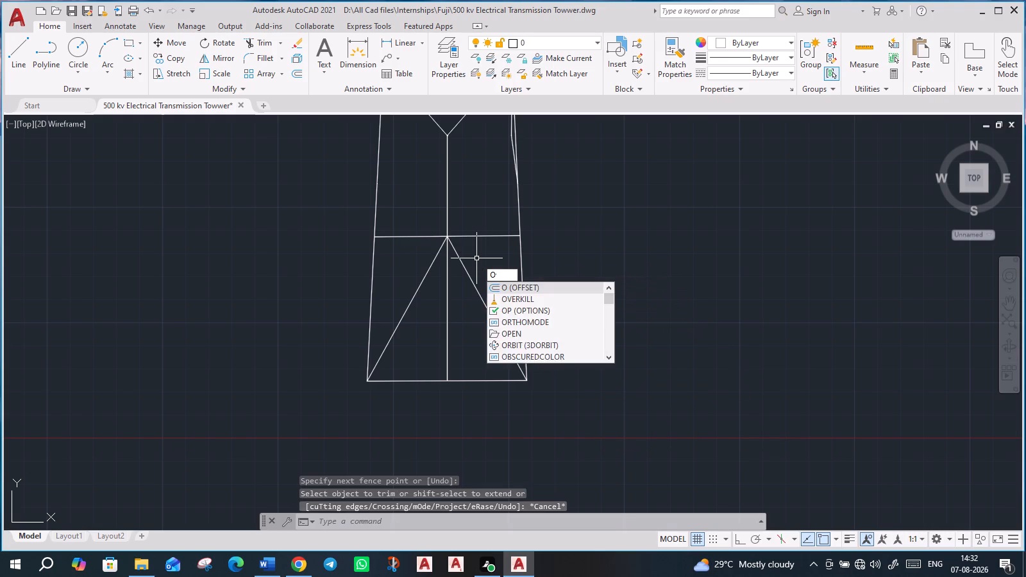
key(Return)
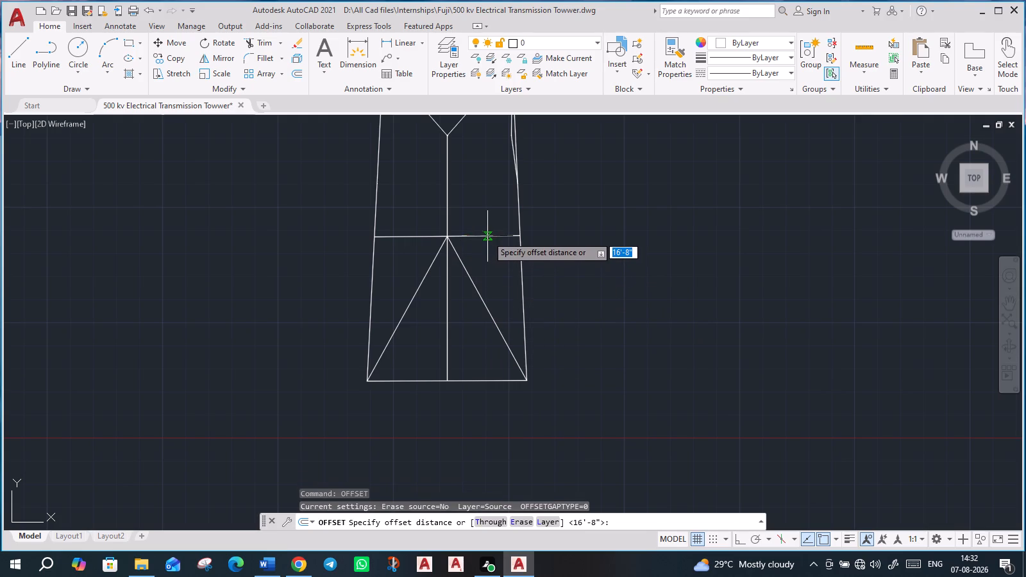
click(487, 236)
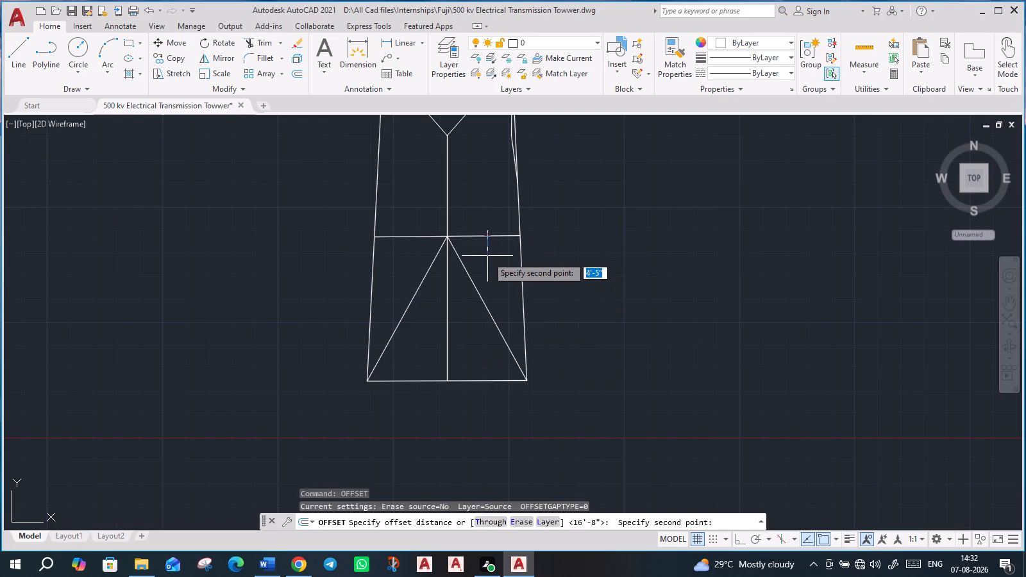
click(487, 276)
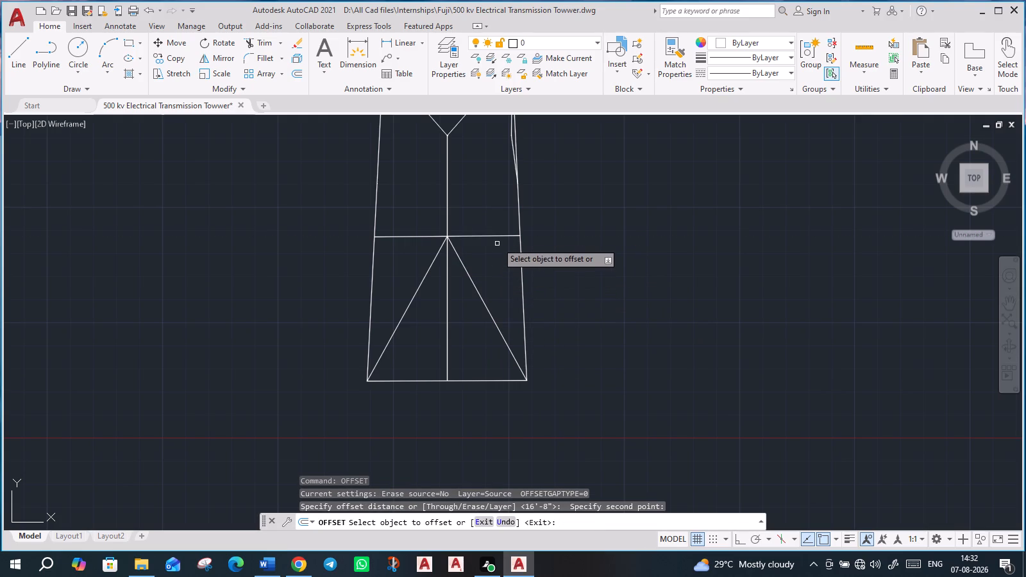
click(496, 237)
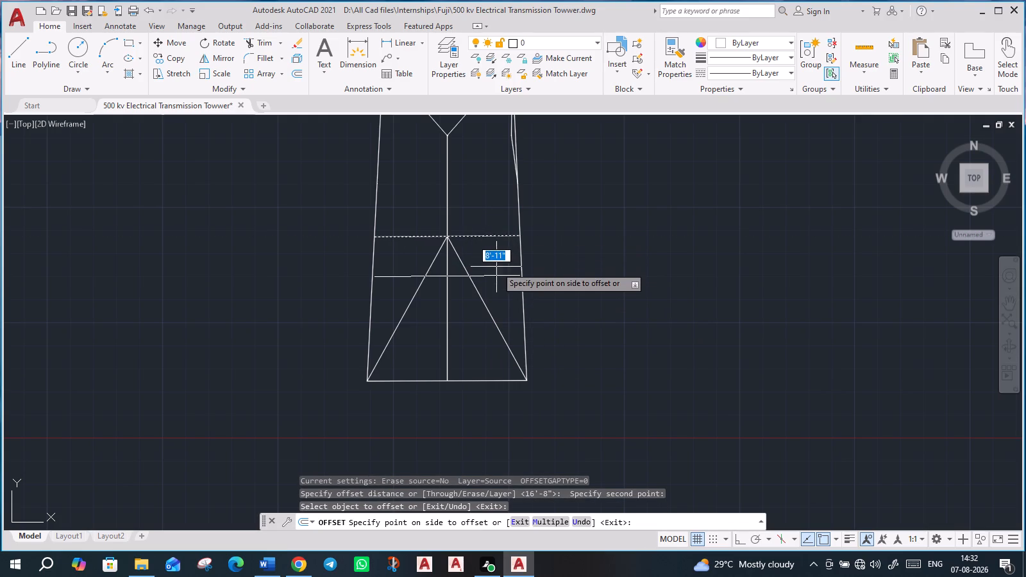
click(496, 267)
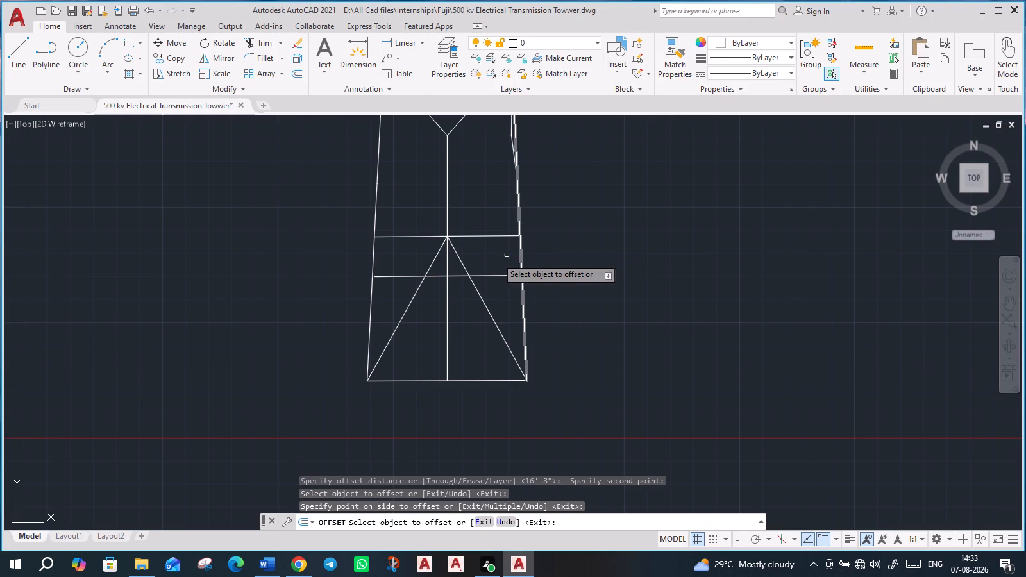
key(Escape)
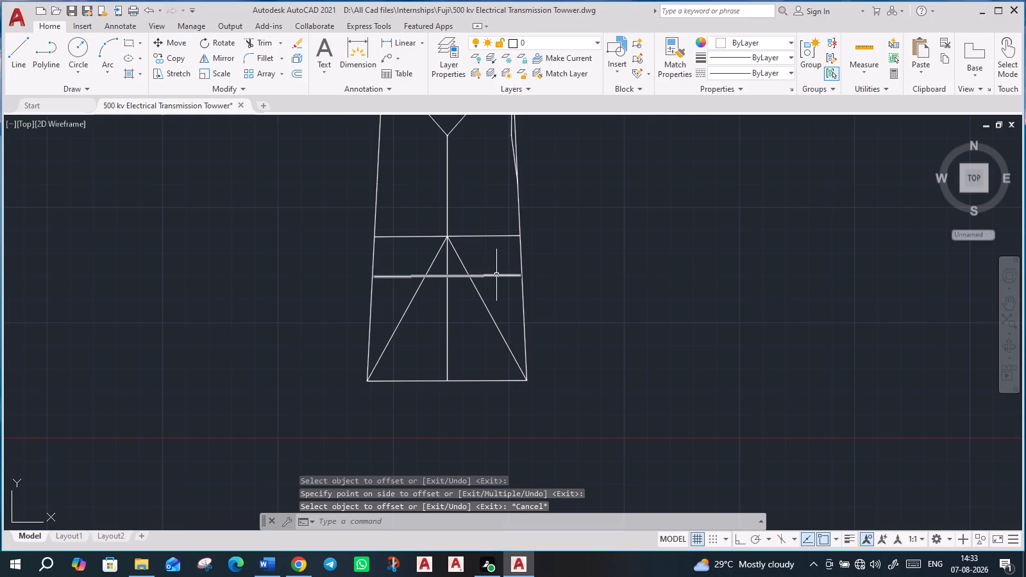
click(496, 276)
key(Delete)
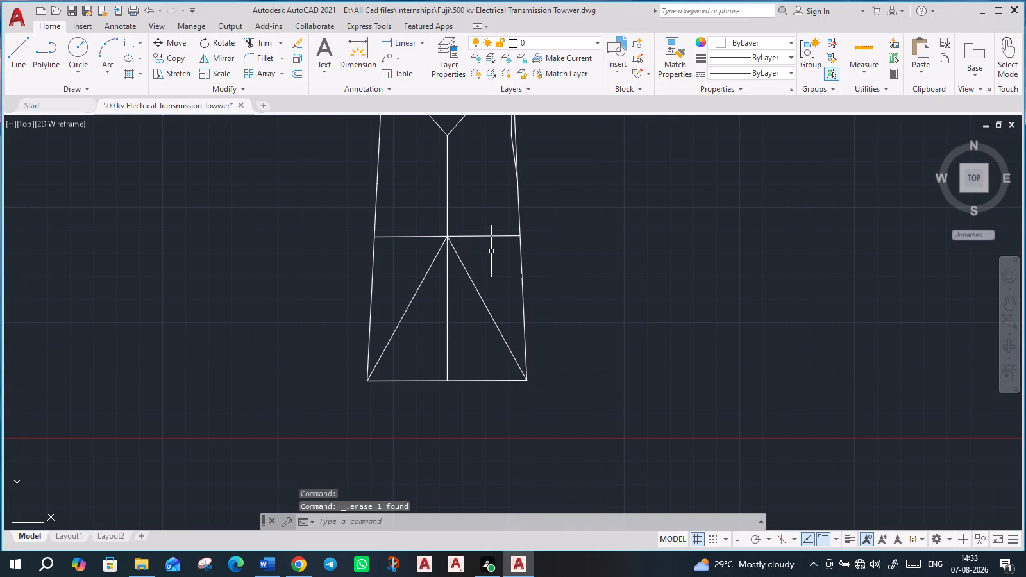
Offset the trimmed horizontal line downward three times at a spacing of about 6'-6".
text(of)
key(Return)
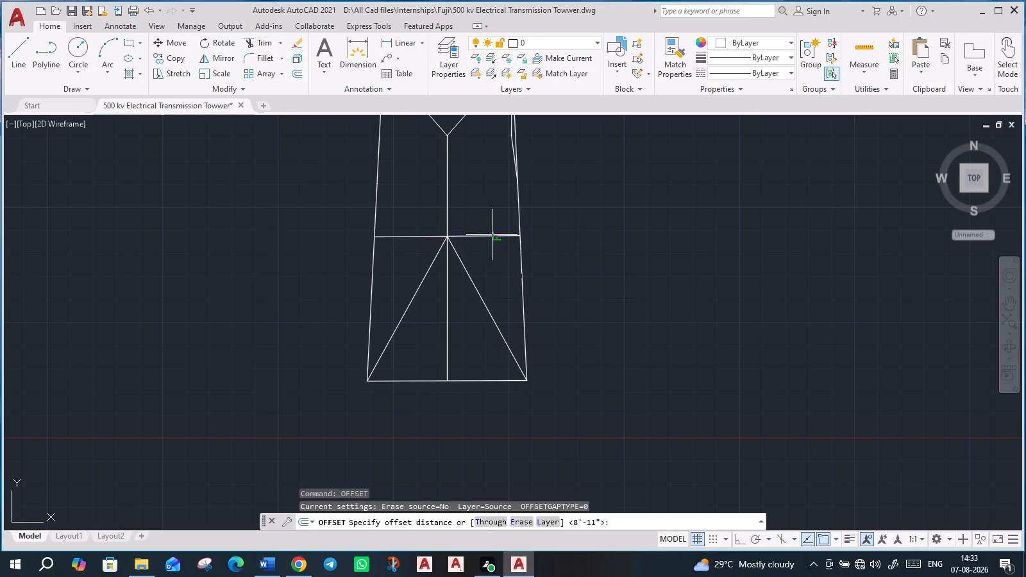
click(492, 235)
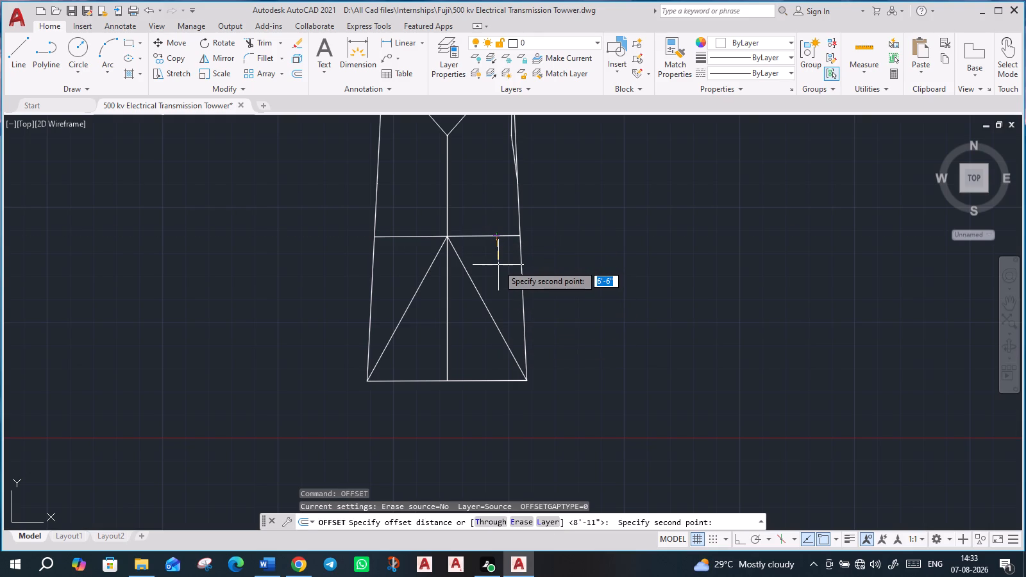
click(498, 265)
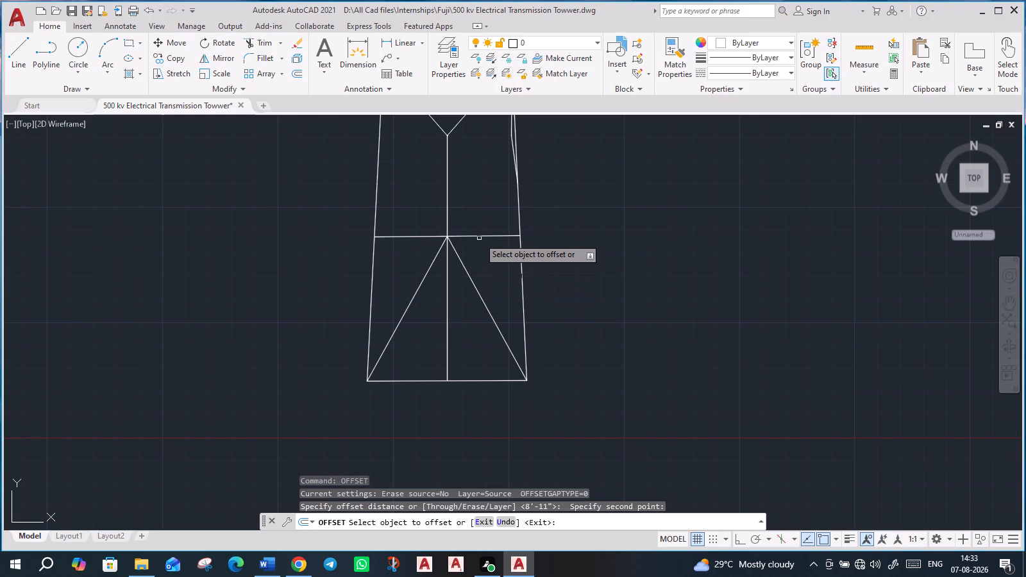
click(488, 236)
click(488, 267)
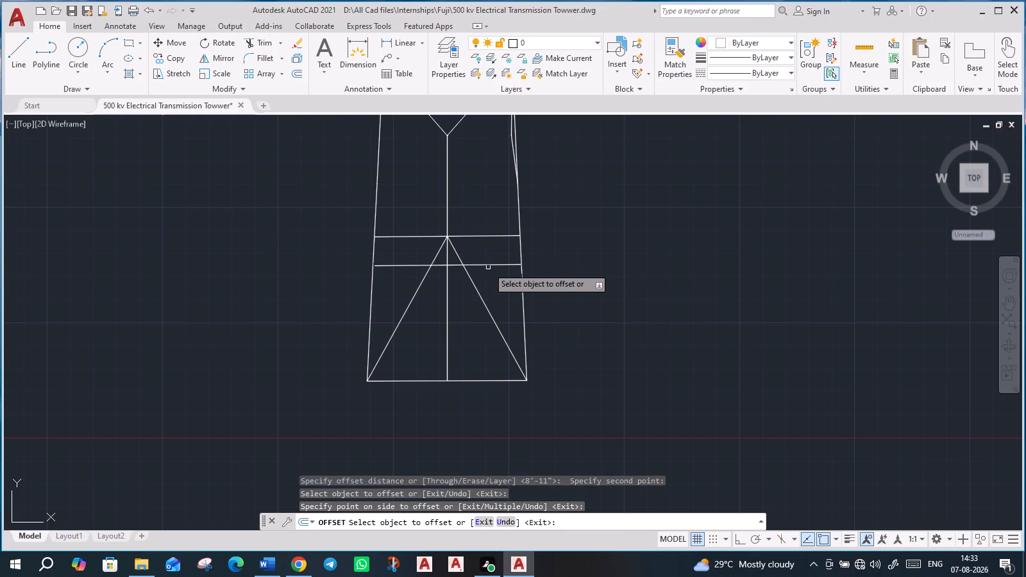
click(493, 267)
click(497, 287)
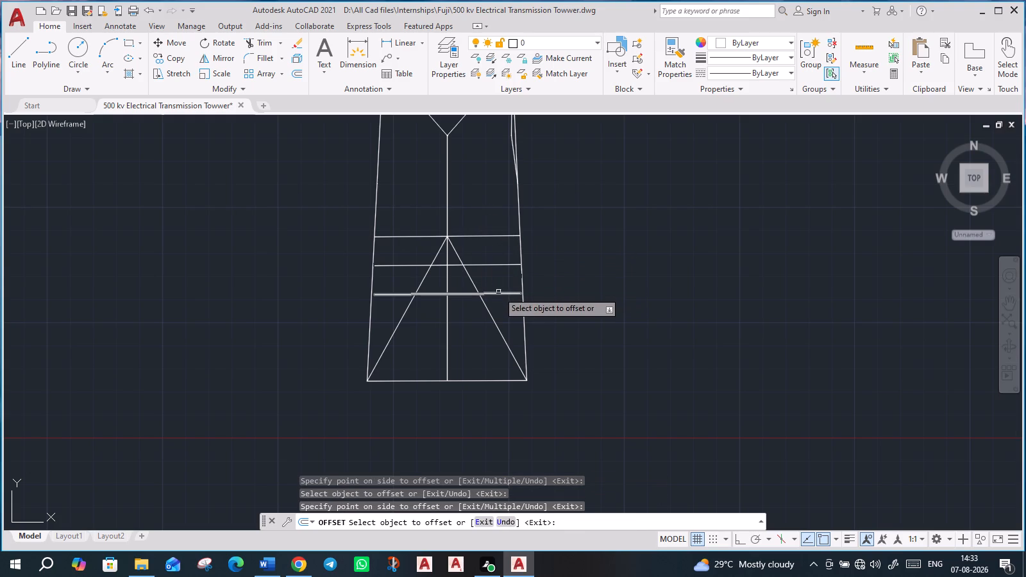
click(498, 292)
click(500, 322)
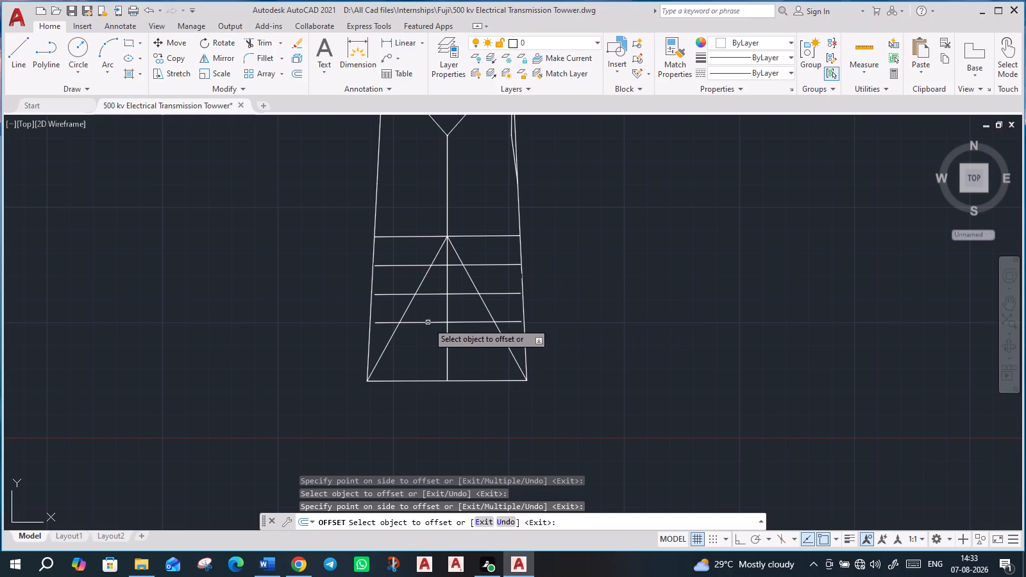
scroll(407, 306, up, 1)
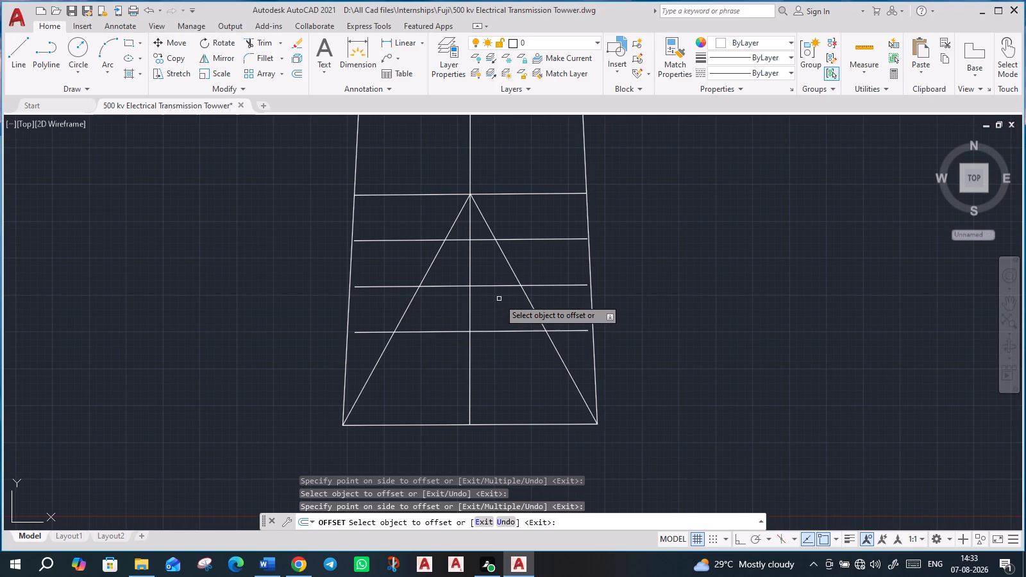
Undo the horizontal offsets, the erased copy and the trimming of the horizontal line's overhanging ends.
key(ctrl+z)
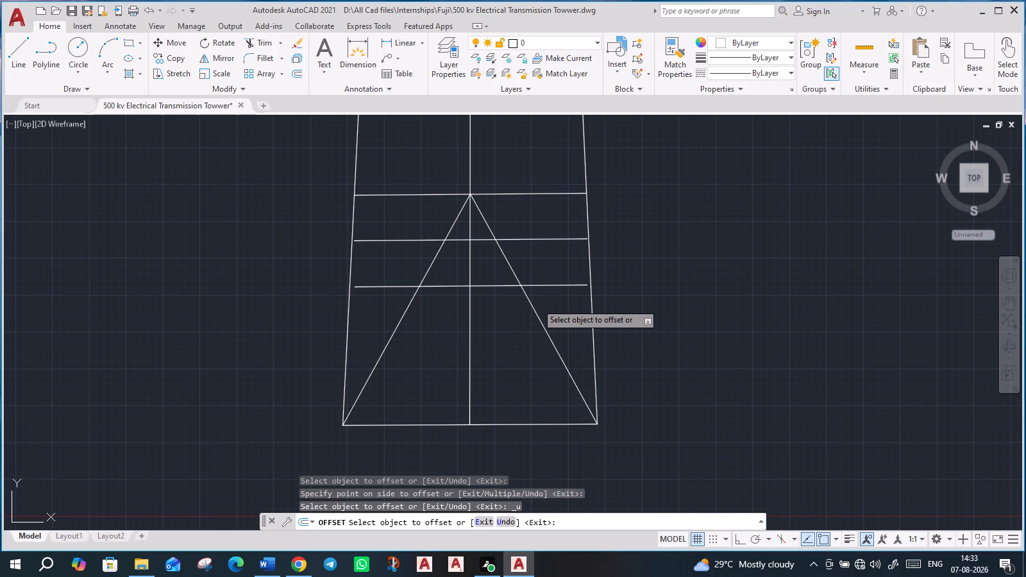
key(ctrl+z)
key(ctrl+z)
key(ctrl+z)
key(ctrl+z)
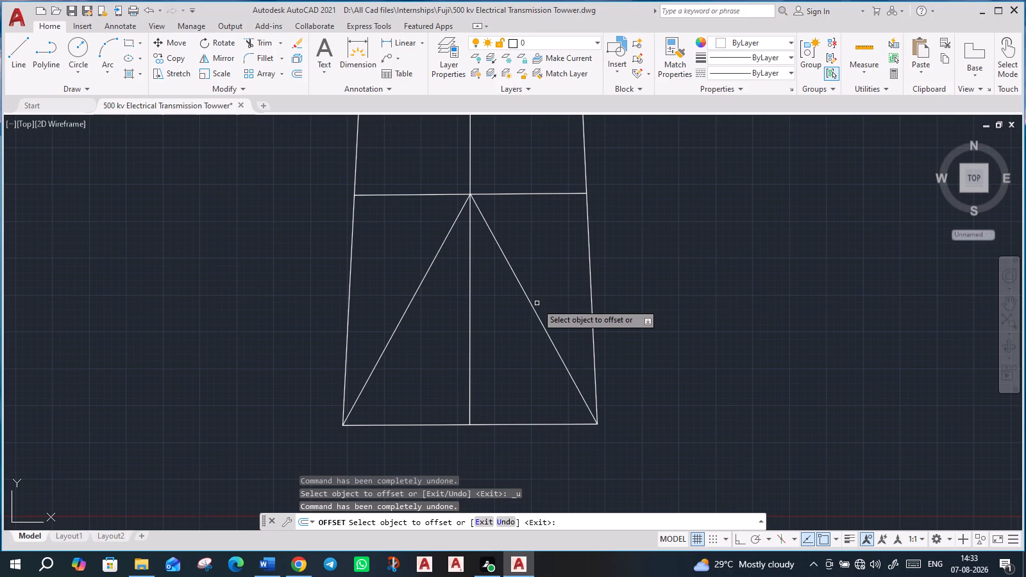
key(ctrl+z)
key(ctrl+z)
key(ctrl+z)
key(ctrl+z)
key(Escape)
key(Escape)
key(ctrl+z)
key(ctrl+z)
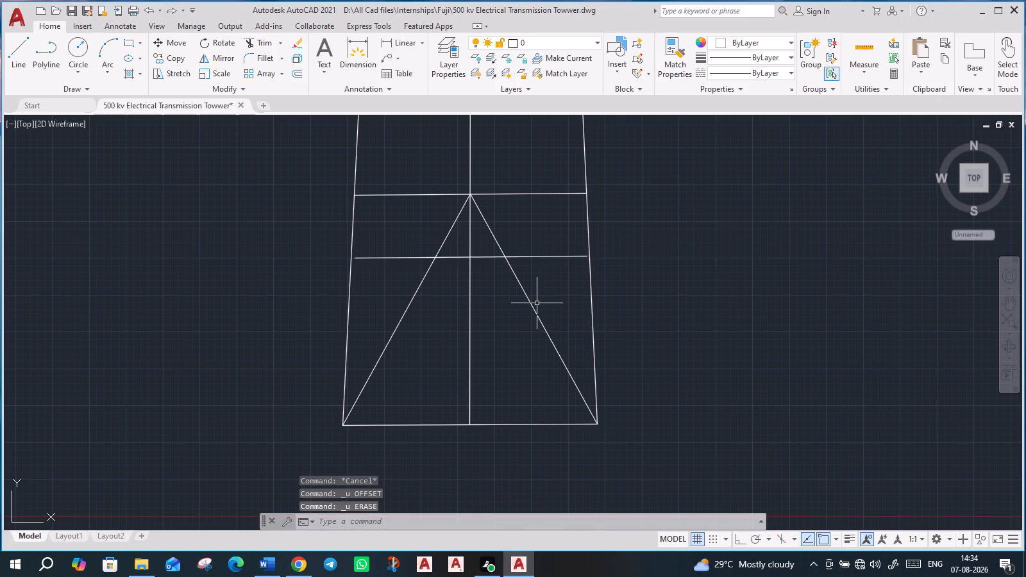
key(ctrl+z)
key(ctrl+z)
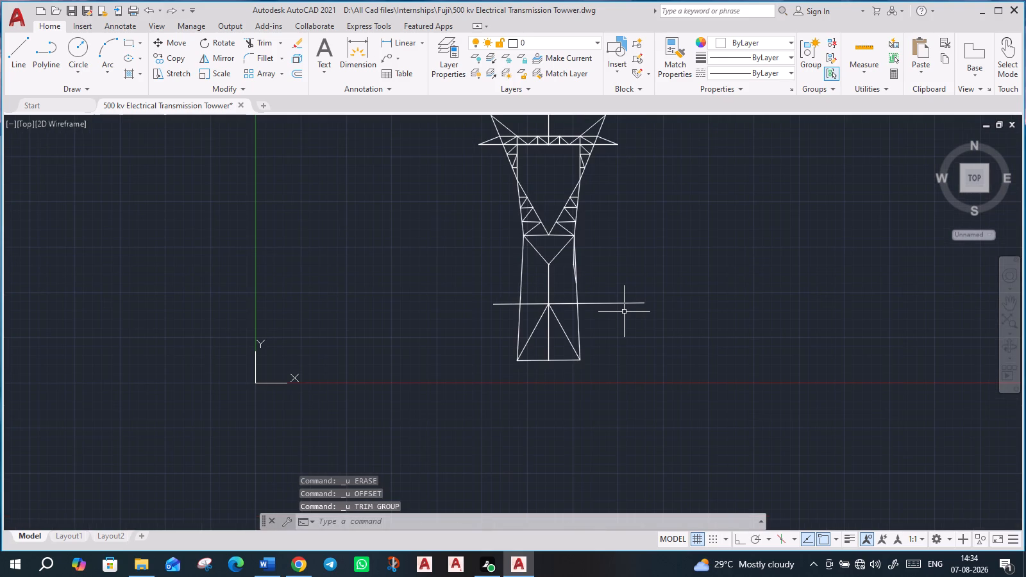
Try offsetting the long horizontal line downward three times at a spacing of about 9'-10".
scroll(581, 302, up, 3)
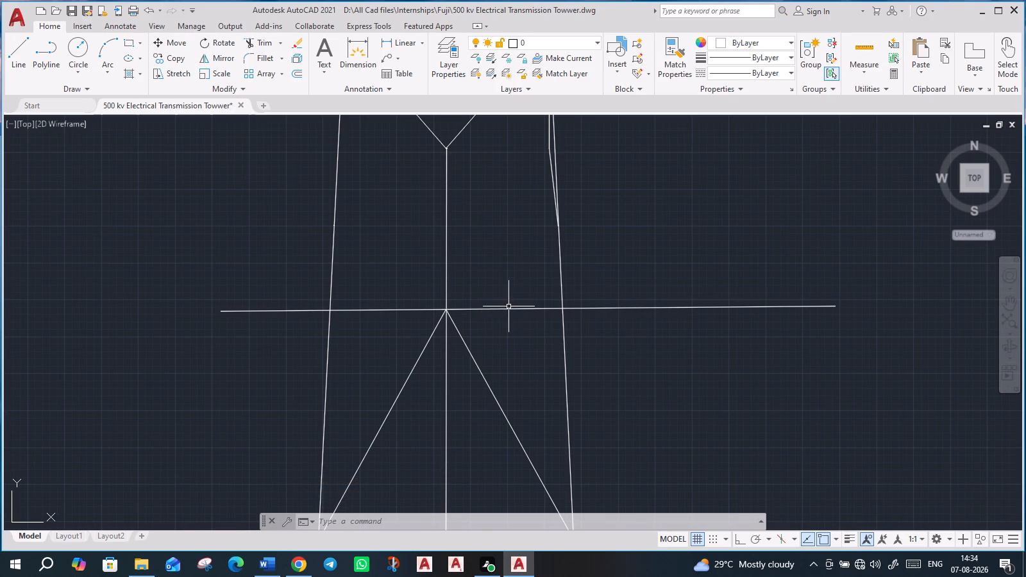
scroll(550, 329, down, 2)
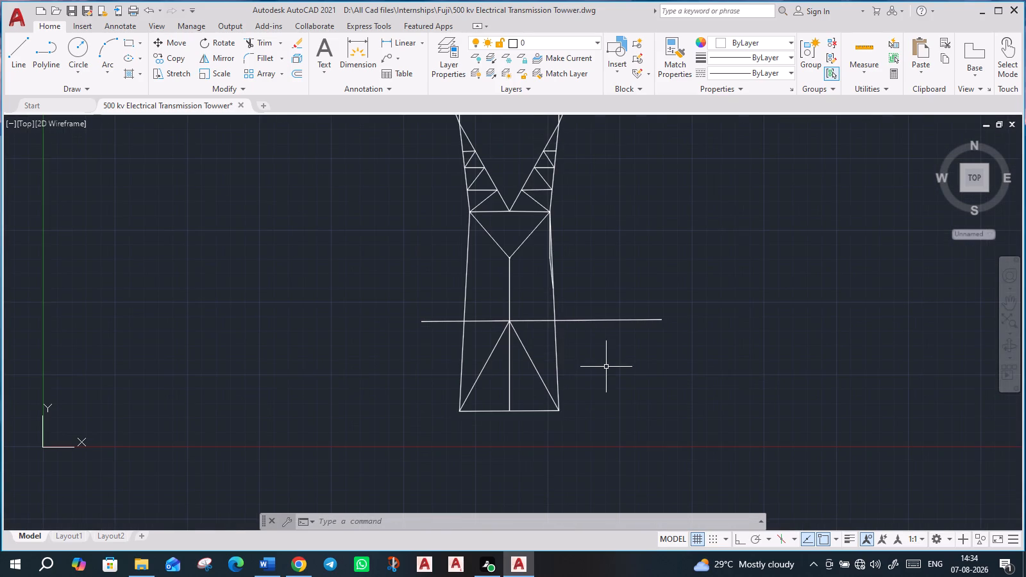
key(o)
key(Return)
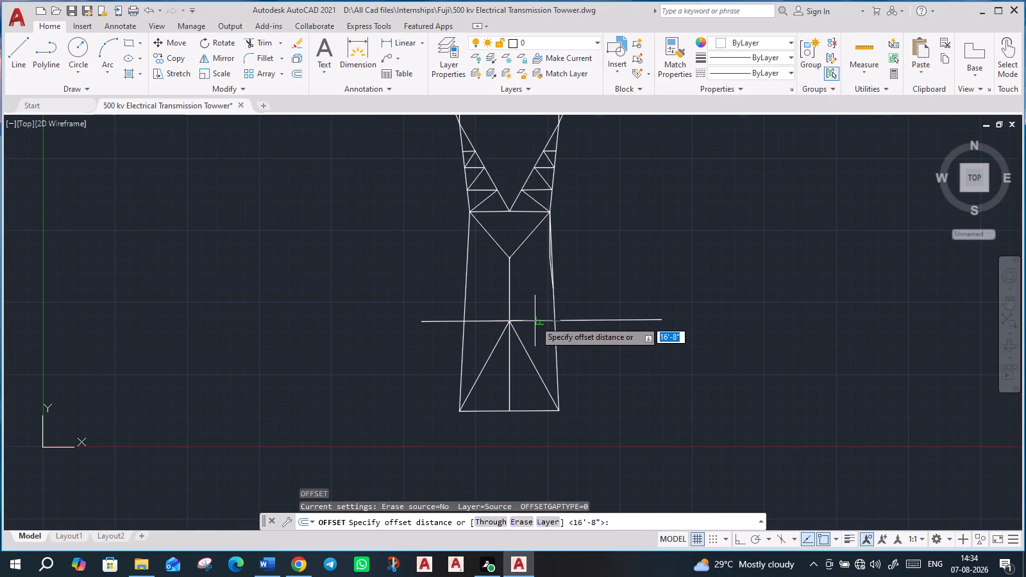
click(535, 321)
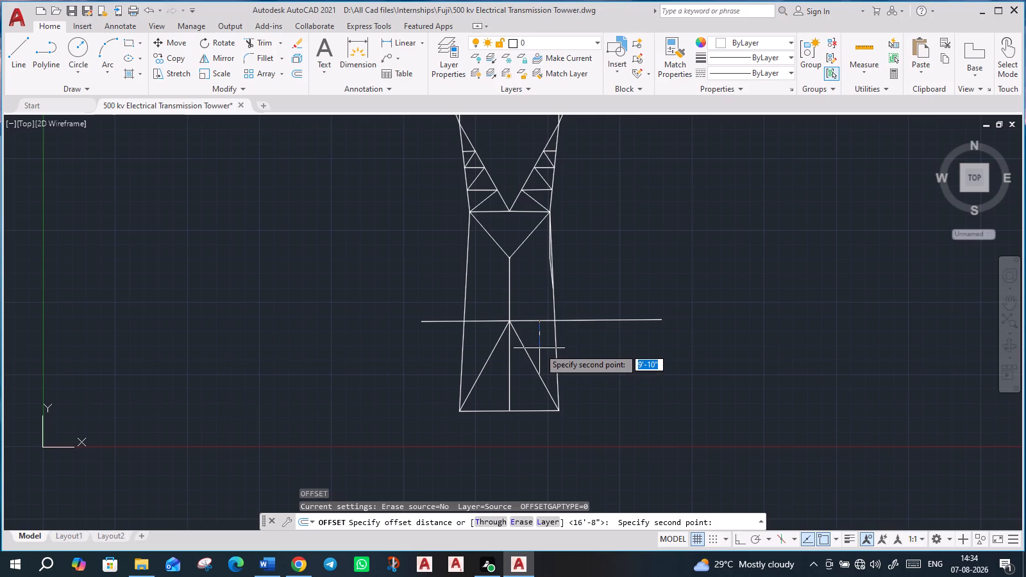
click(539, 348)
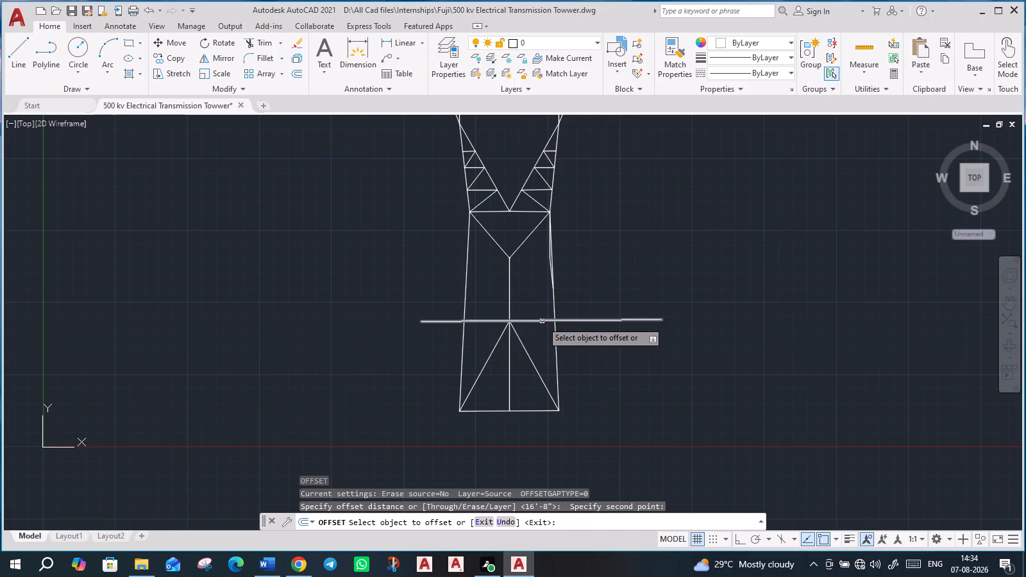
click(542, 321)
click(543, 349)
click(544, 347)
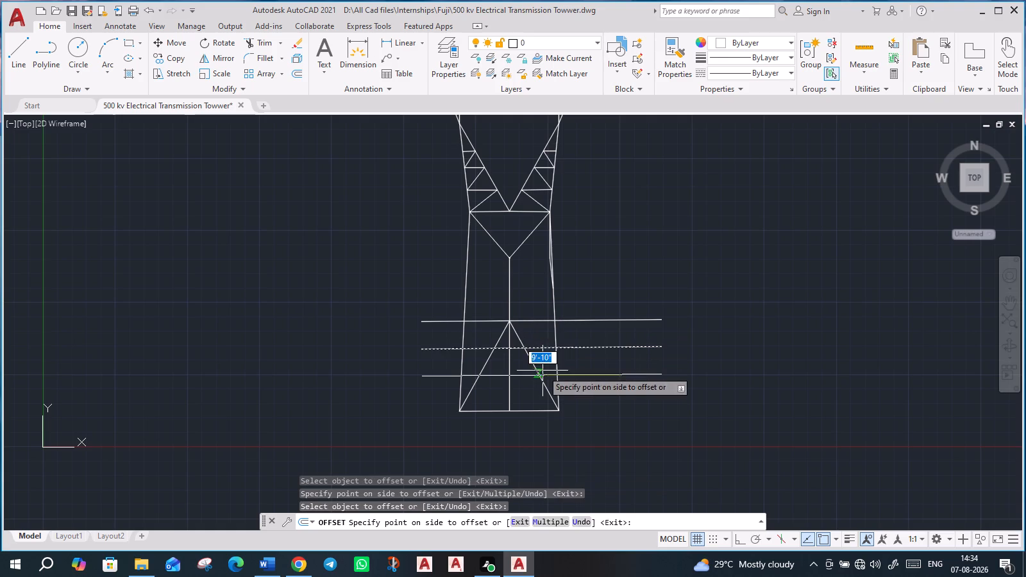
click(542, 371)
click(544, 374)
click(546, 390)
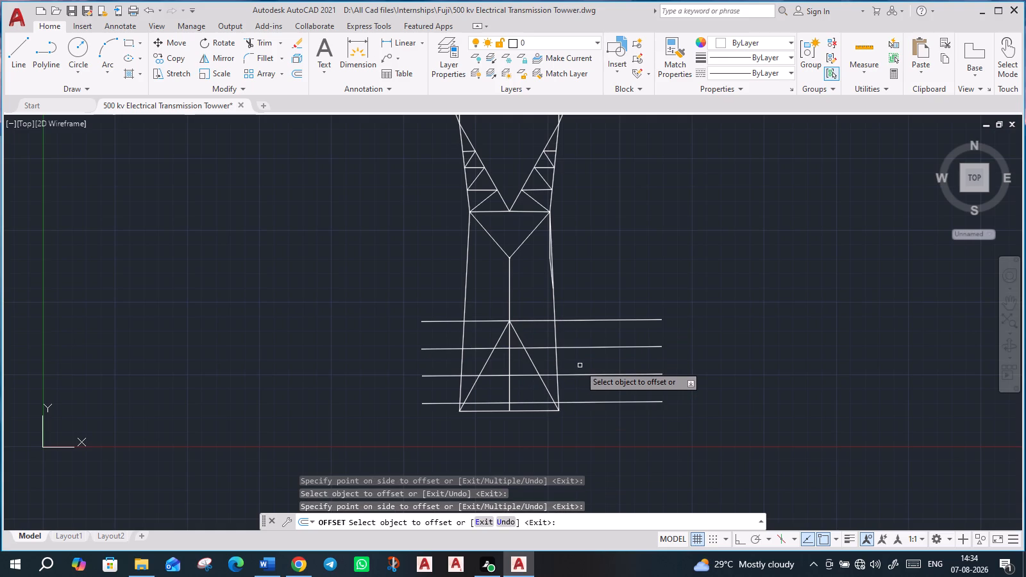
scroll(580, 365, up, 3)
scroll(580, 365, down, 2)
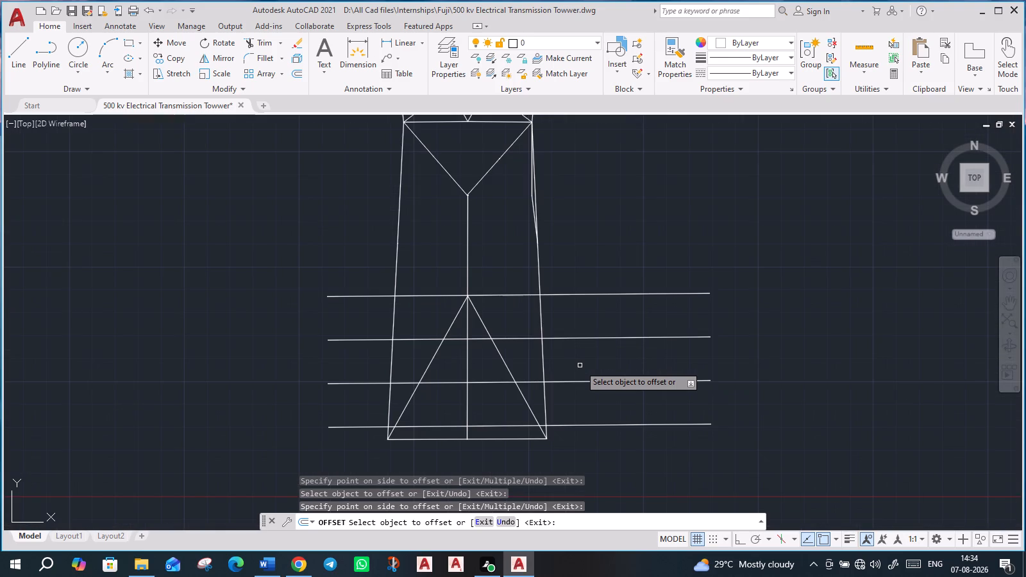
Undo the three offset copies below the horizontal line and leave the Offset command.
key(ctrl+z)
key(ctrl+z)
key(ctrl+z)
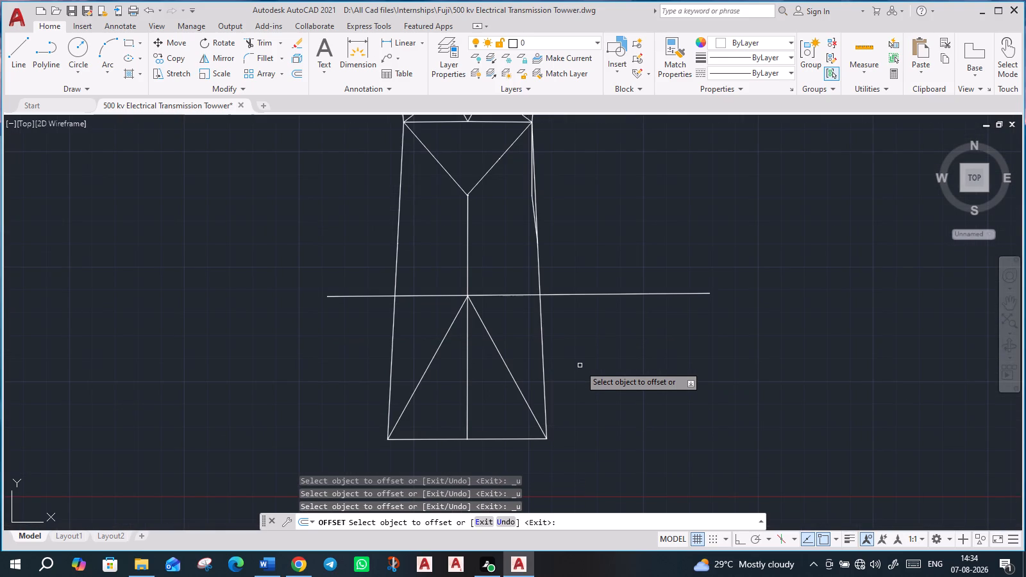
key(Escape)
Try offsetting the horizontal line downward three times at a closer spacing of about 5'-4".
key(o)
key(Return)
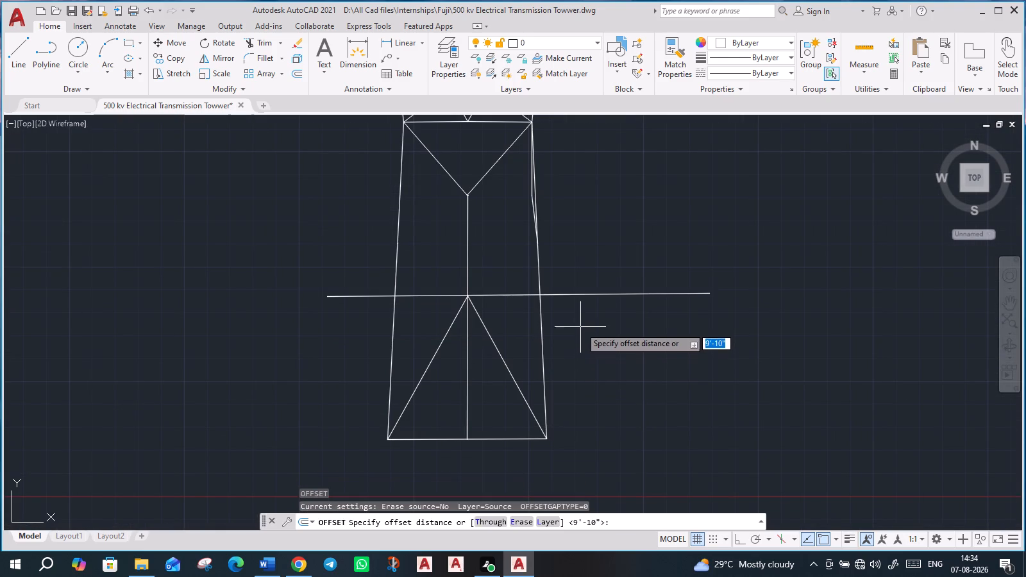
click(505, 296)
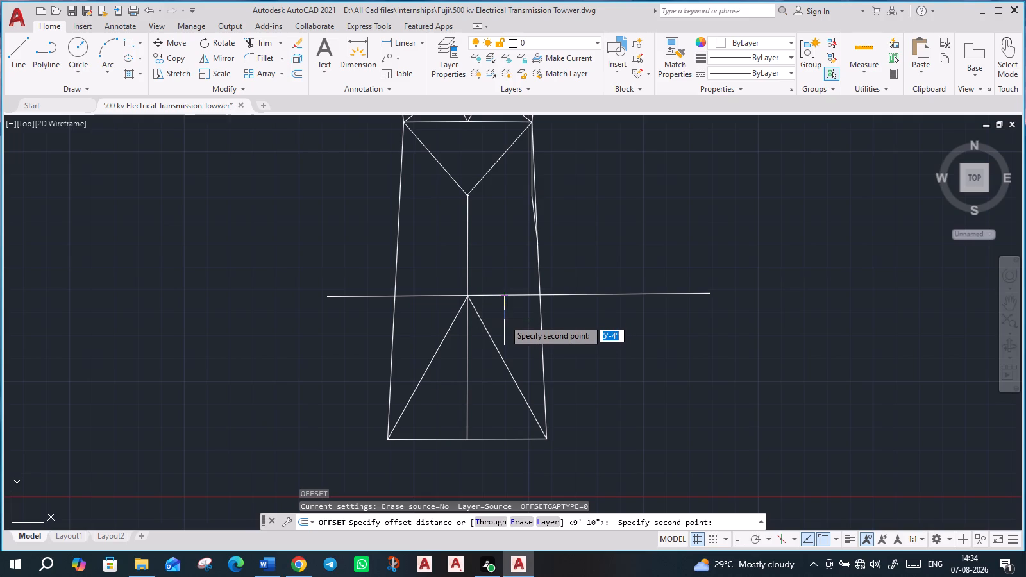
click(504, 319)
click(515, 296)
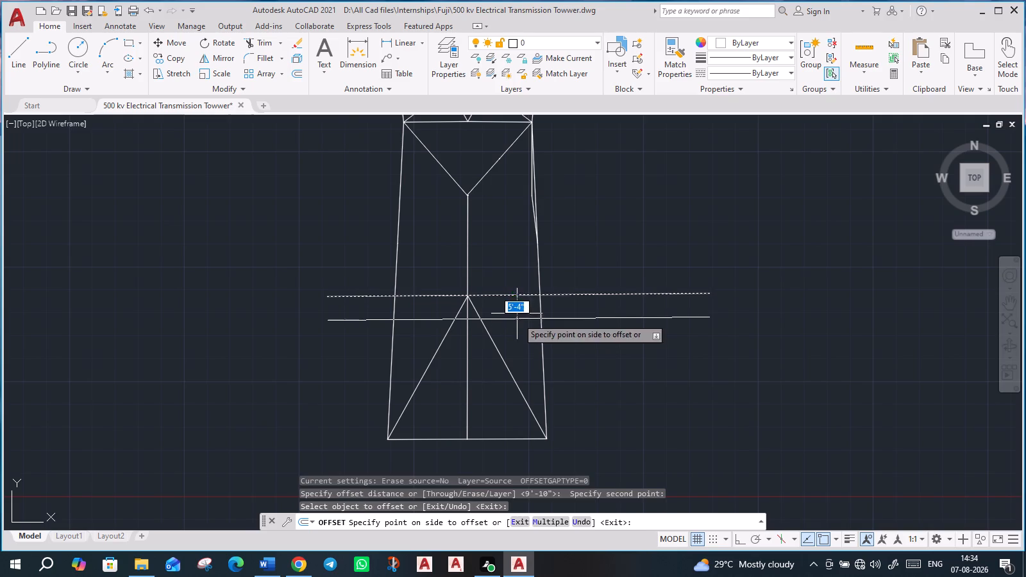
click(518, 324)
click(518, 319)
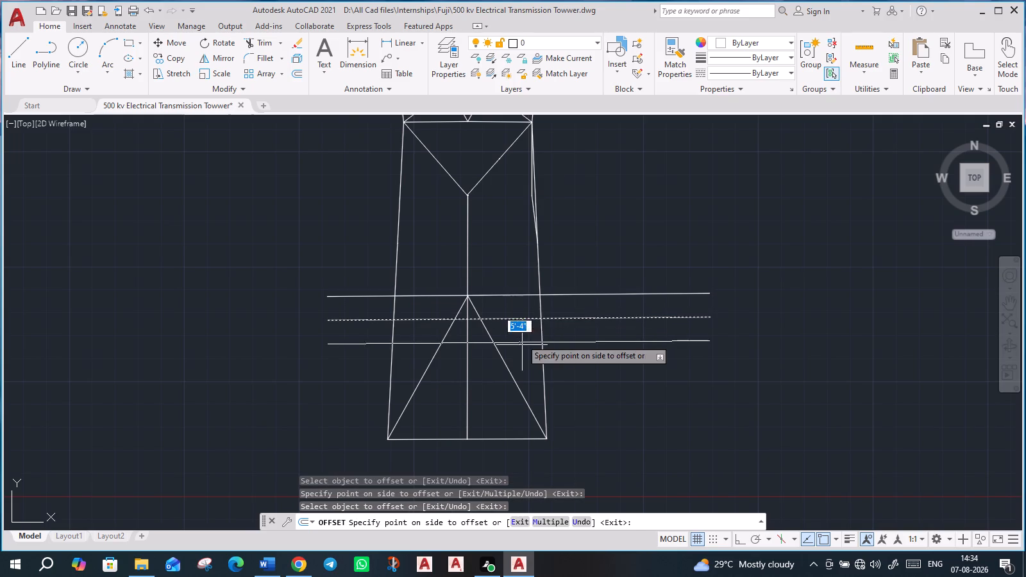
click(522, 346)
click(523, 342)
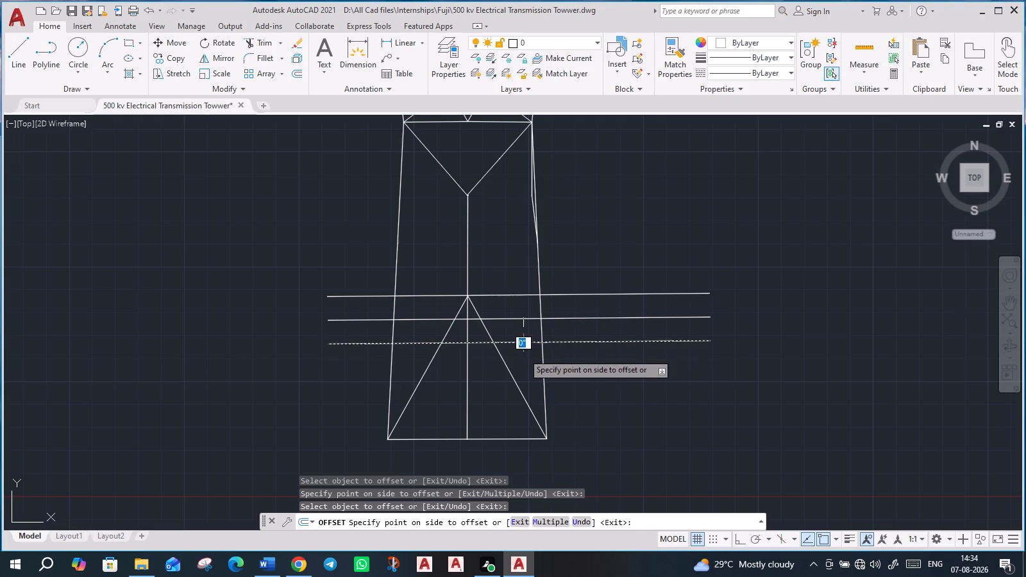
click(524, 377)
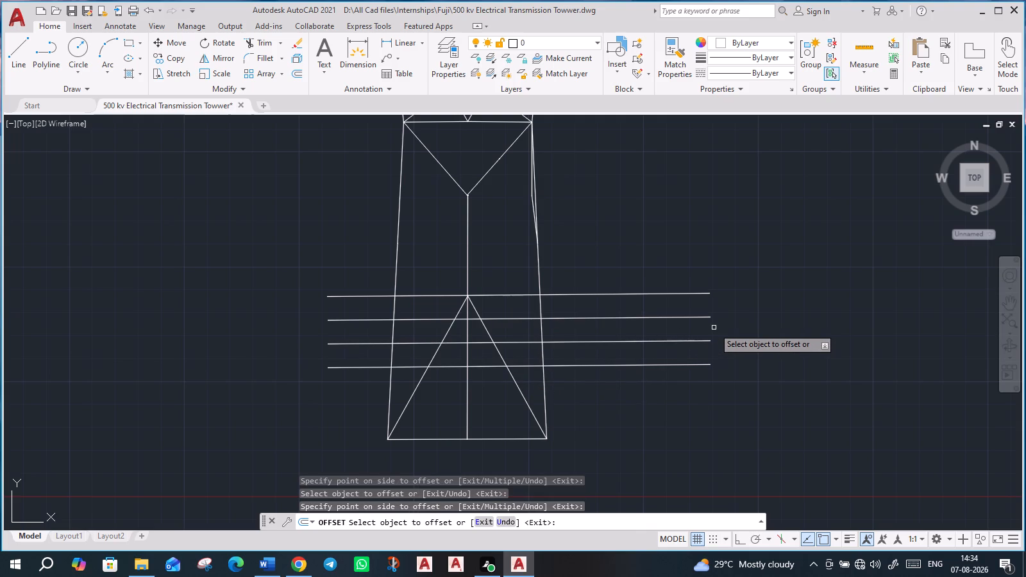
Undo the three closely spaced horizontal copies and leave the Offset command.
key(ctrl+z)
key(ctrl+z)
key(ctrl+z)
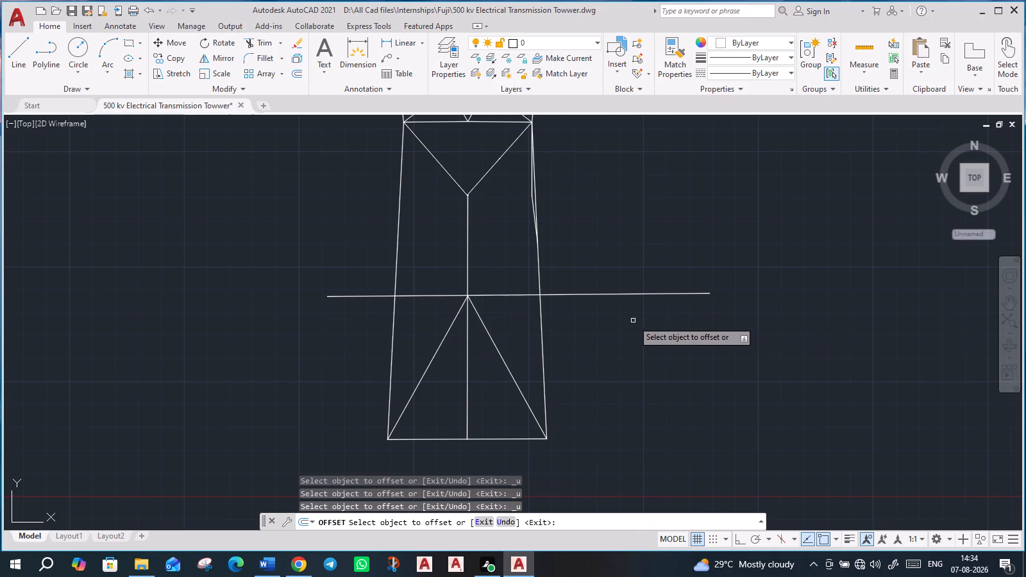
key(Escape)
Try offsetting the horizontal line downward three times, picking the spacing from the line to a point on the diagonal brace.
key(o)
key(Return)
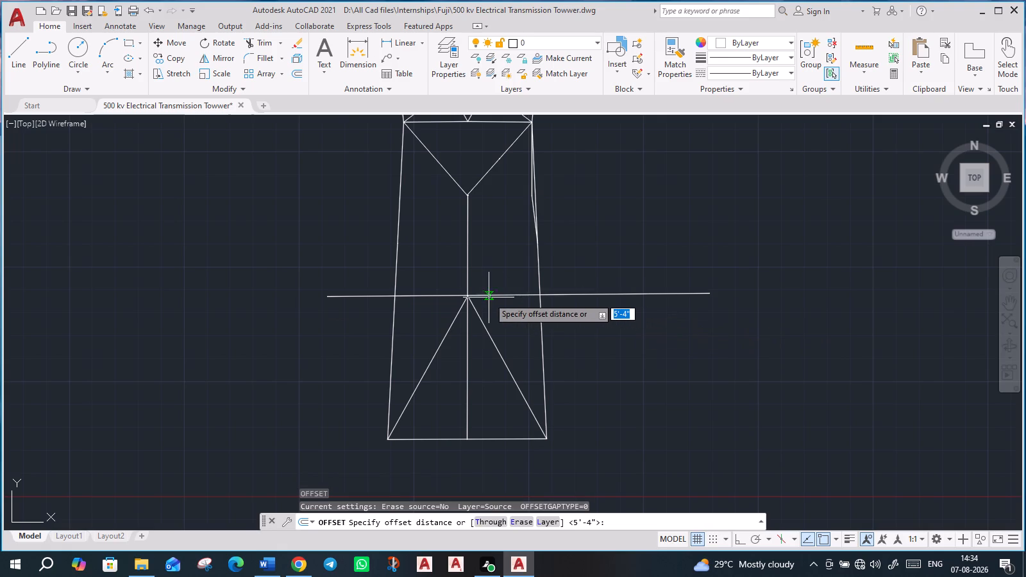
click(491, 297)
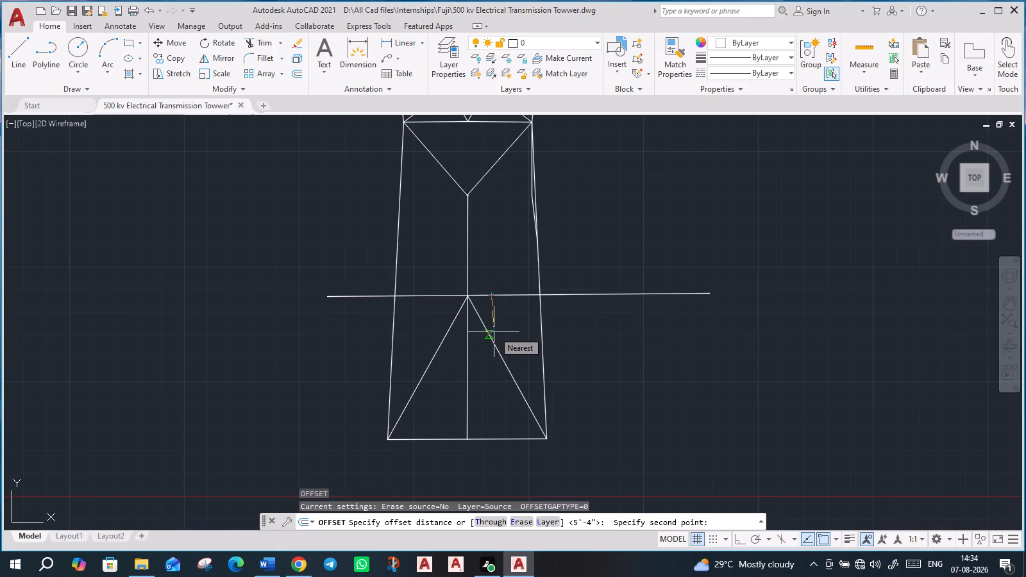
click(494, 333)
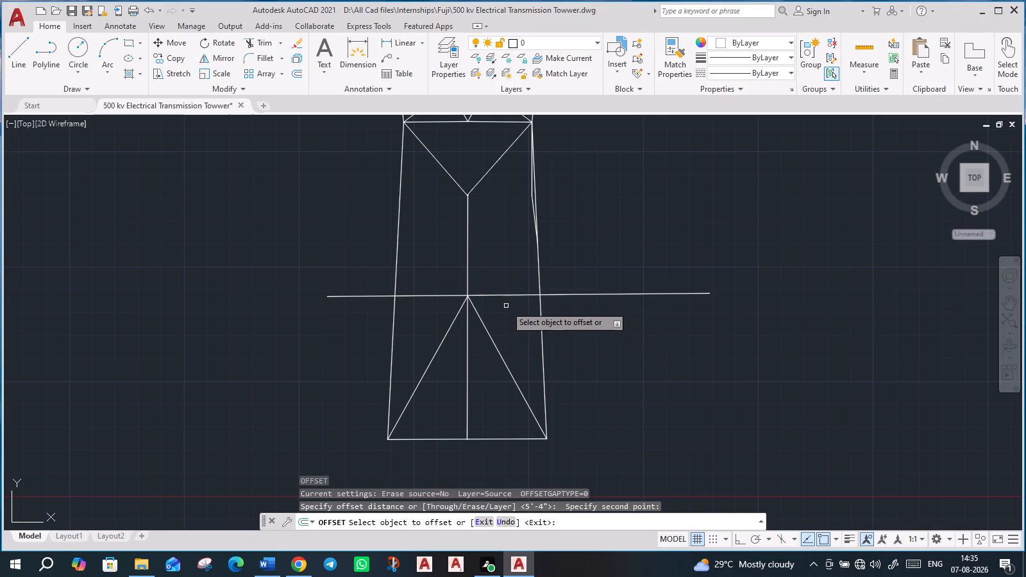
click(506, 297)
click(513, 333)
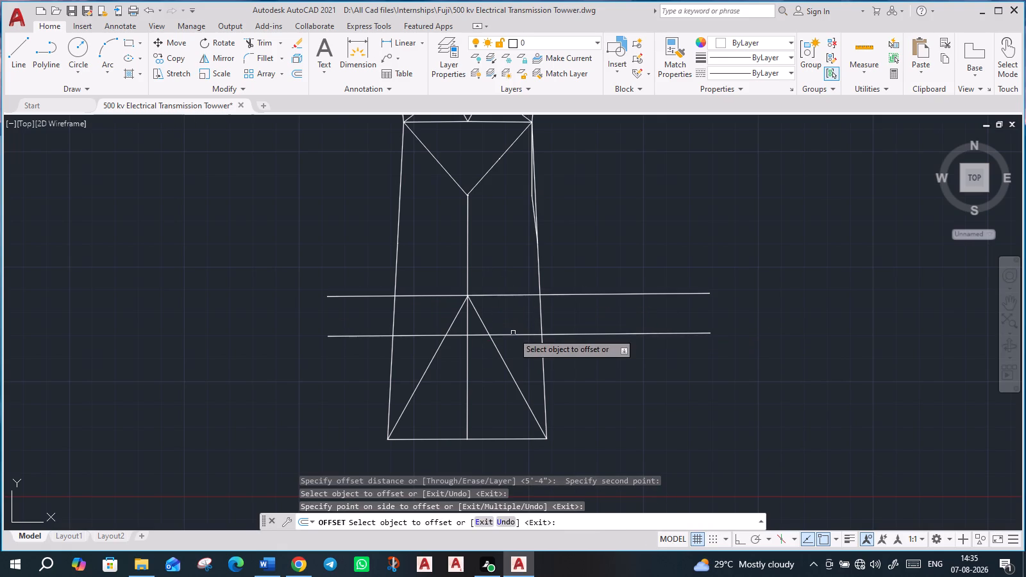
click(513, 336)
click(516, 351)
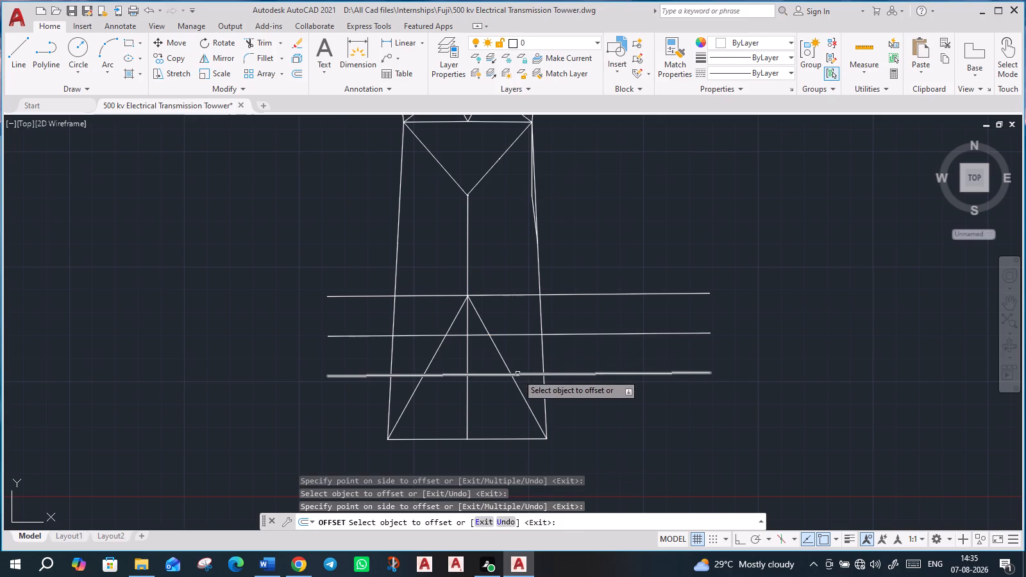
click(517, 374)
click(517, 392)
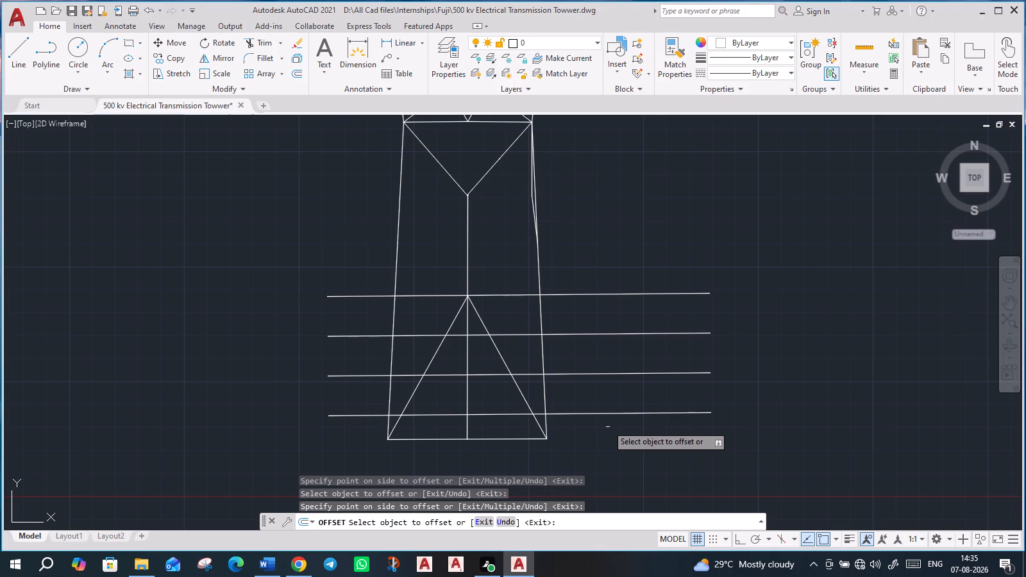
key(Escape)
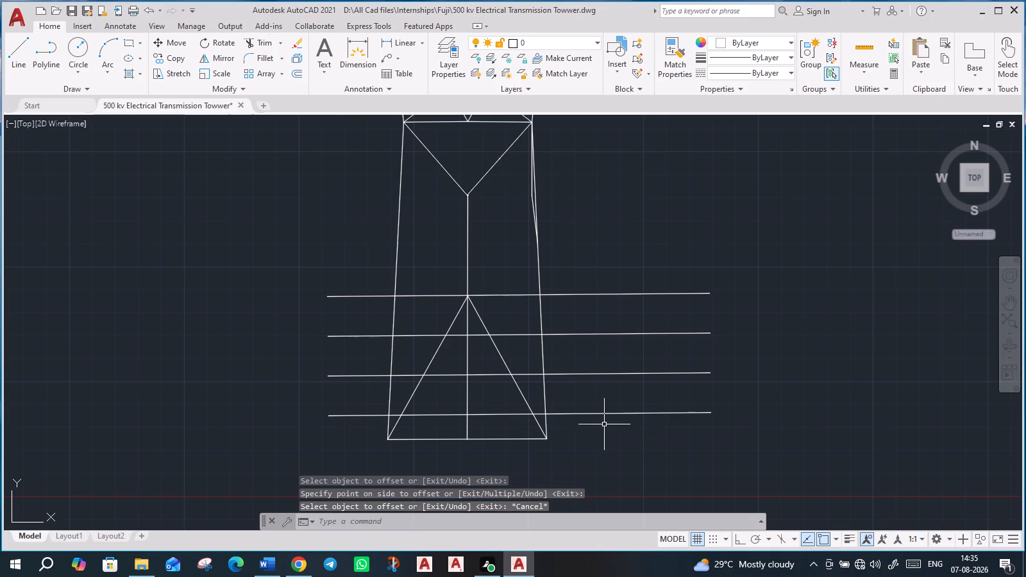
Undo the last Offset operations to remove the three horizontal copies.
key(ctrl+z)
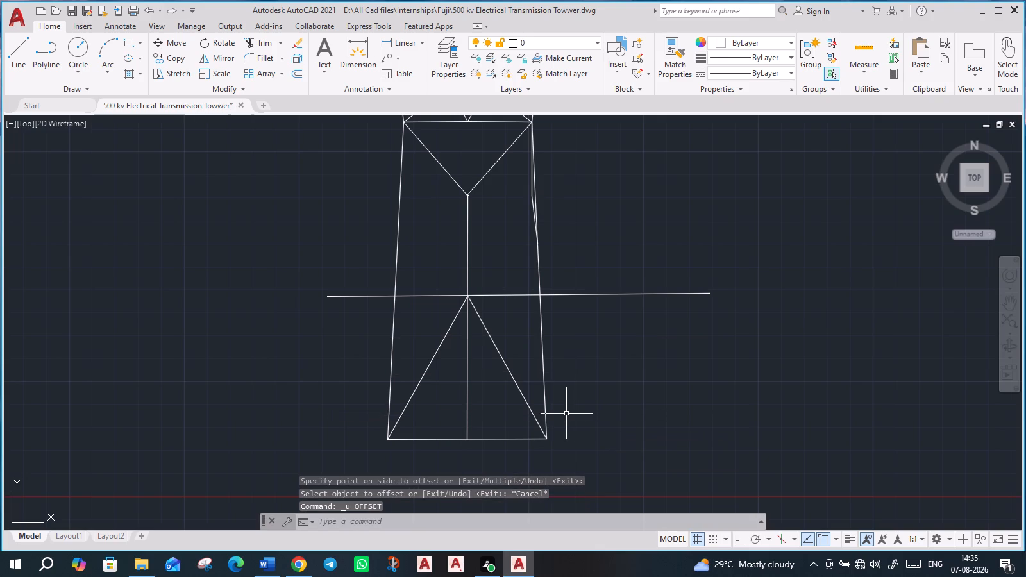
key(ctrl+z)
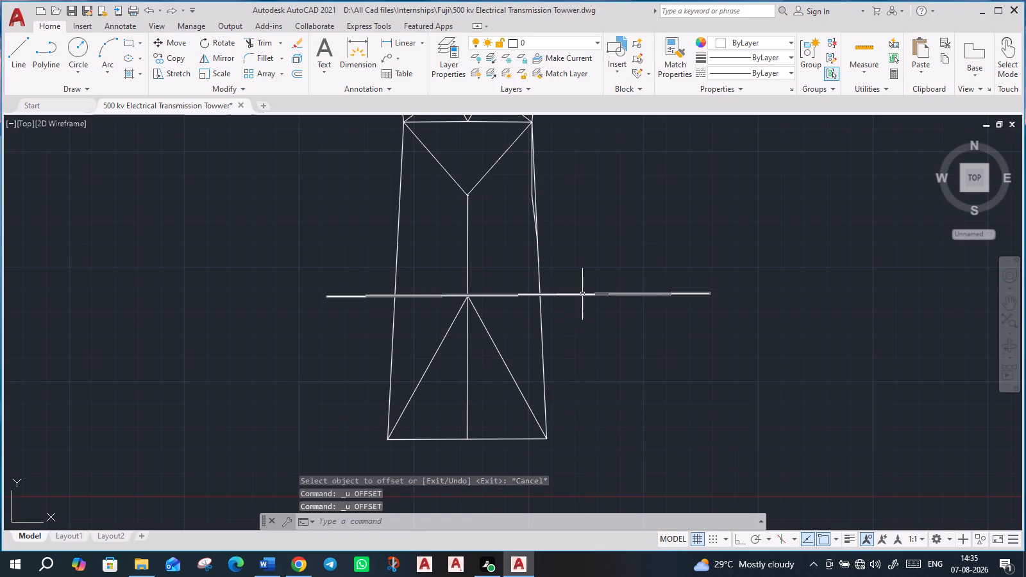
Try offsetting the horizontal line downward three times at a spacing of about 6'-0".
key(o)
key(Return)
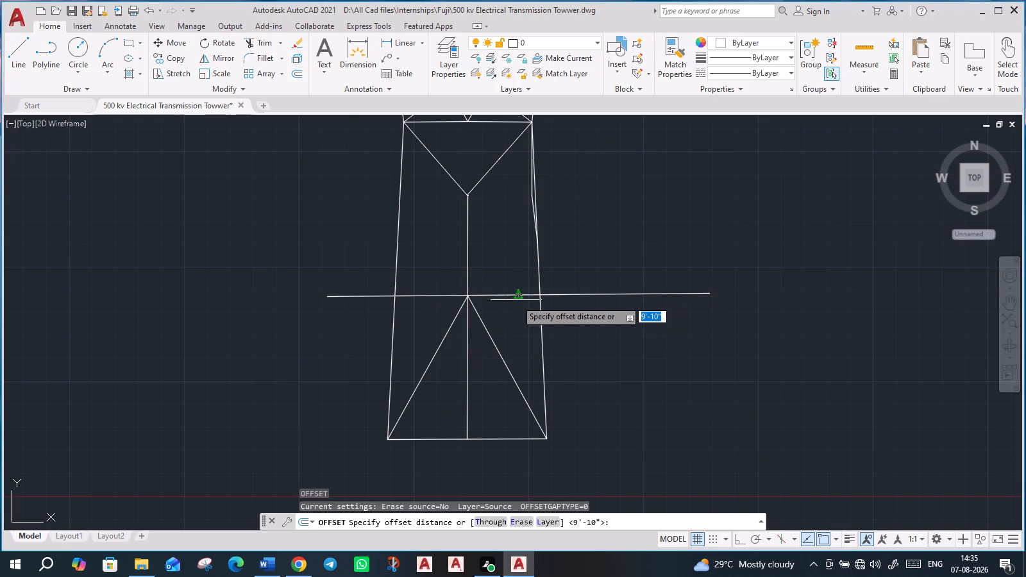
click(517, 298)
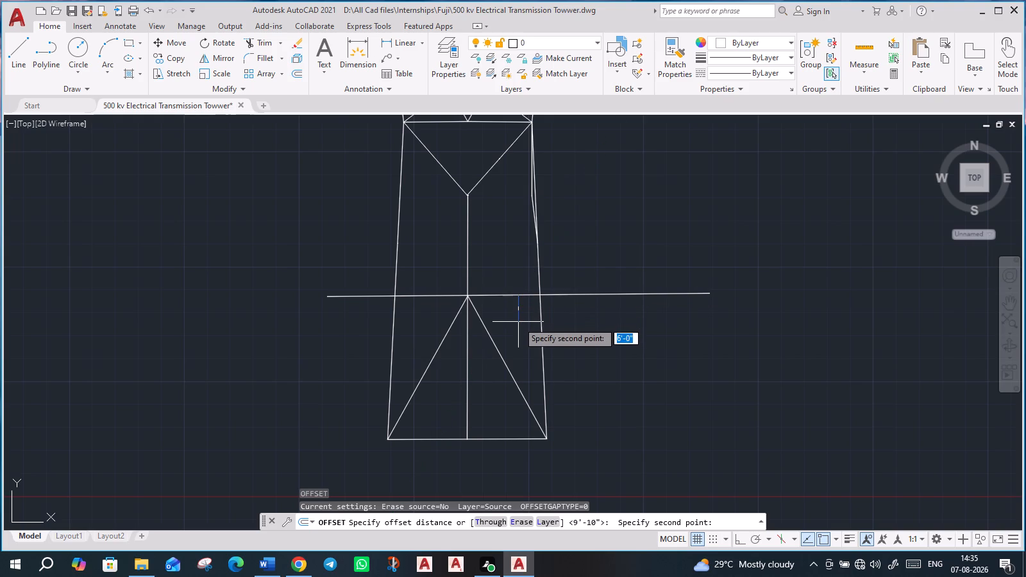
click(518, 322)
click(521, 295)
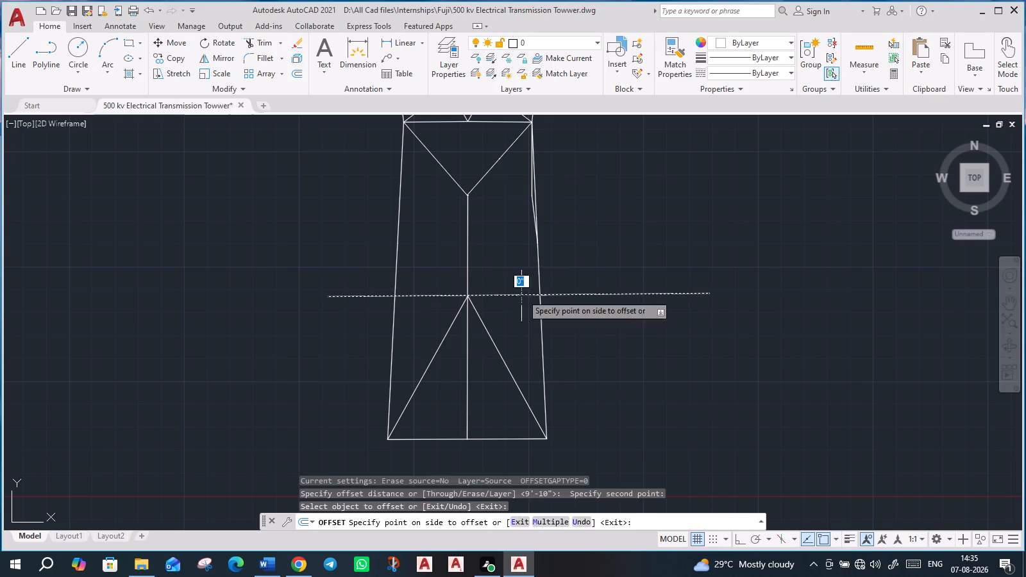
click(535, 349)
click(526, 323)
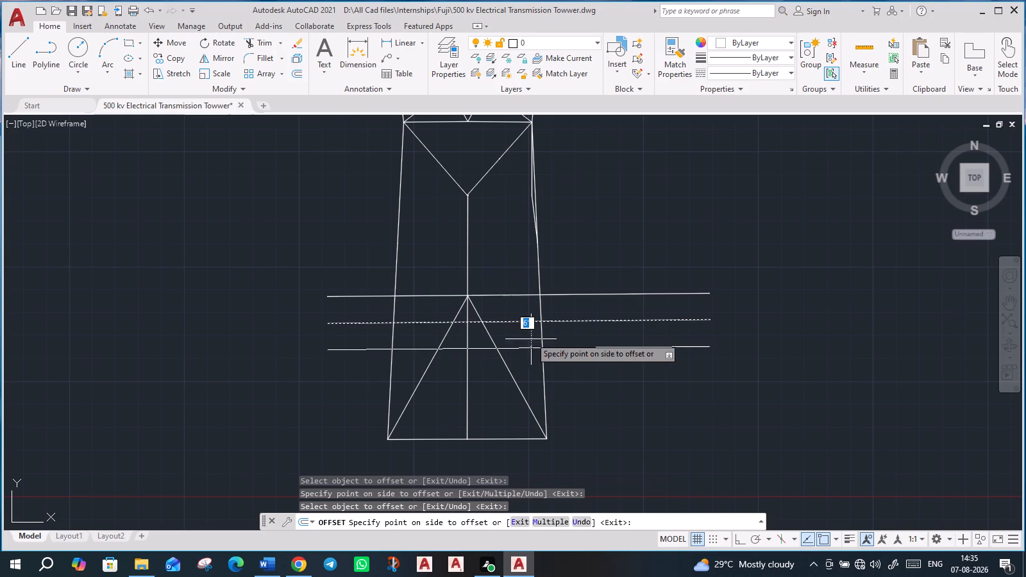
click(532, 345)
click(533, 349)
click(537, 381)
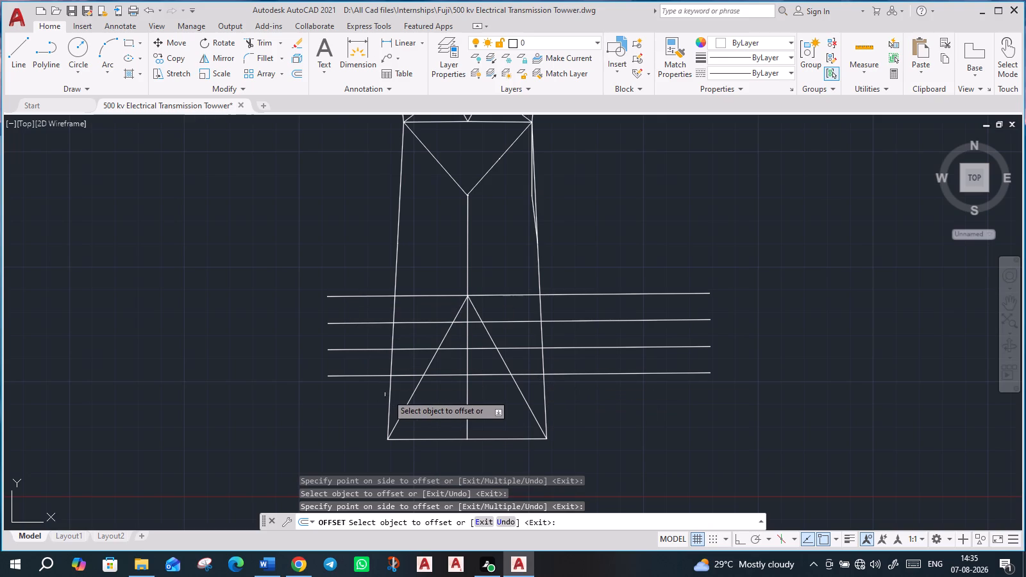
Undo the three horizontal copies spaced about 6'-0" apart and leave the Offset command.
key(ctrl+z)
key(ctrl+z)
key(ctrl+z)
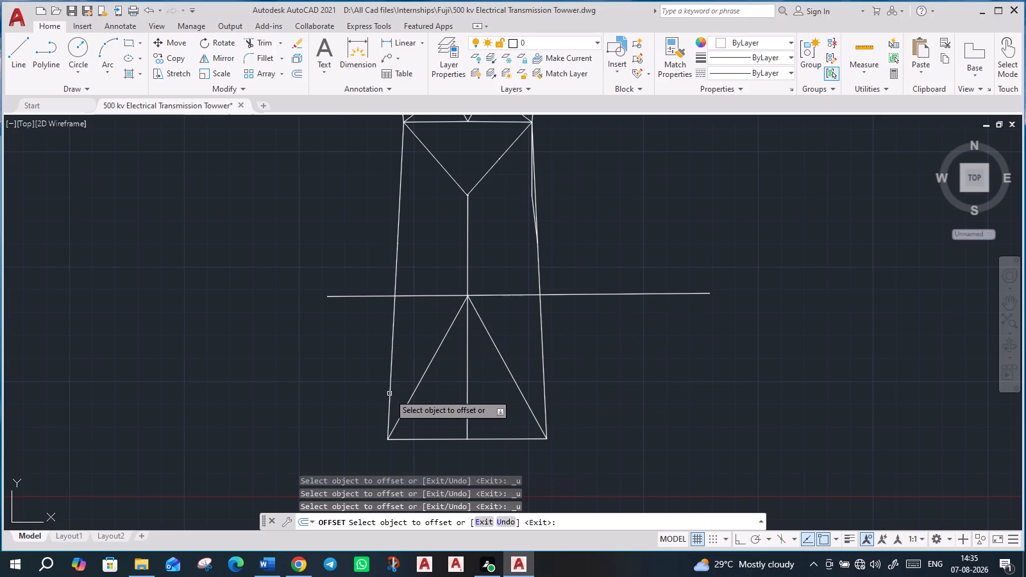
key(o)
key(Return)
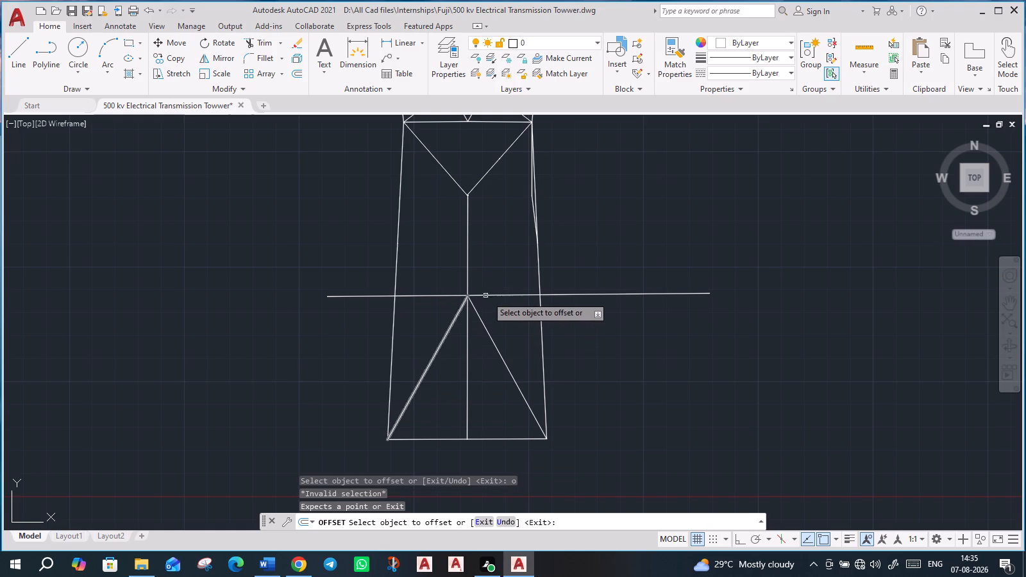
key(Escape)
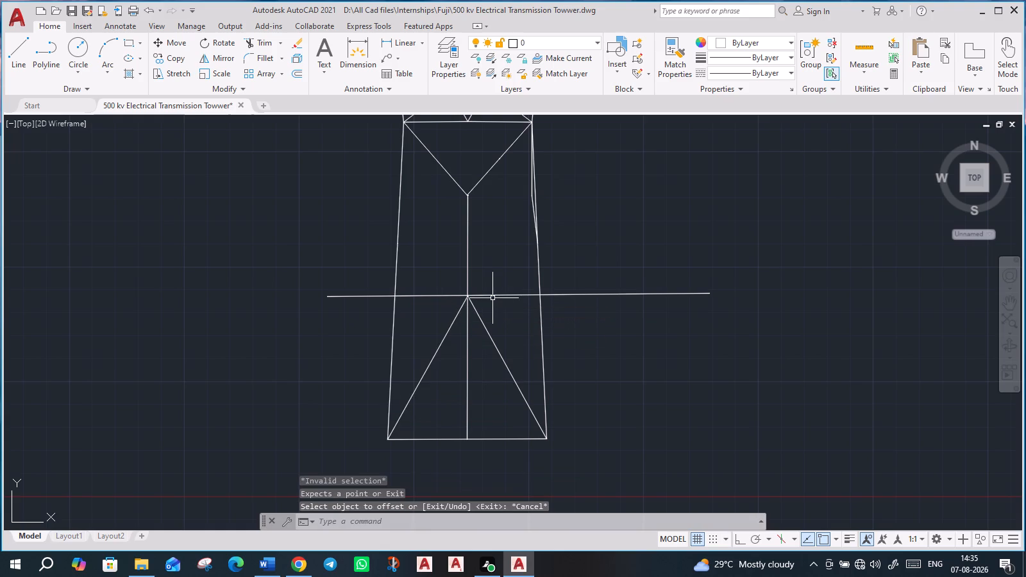
Offset the horizontal line downward three times at equal spacing, picking the distance from the line to a point just below it.
key(o)
key(Return)
click(494, 294)
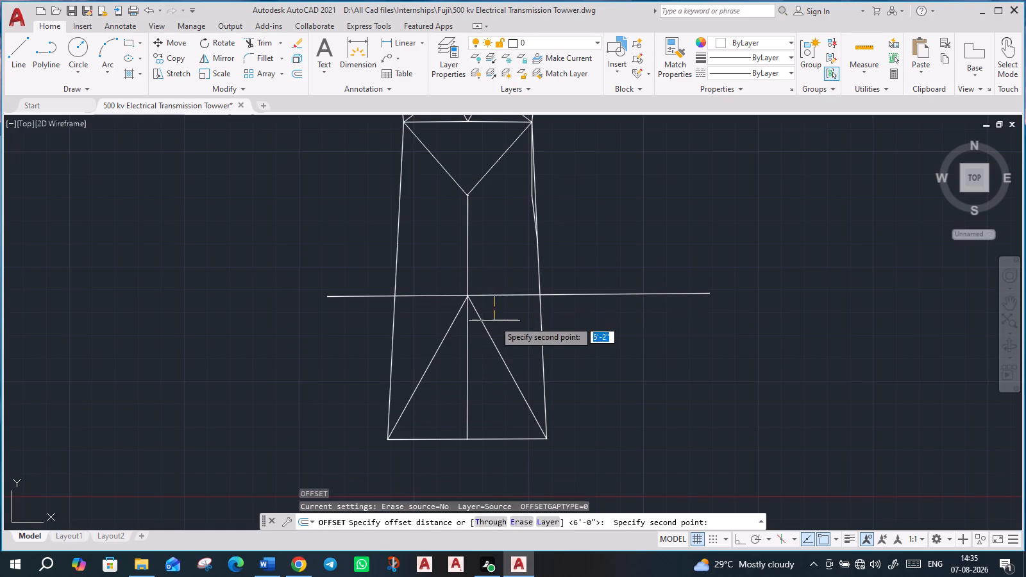
click(494, 330)
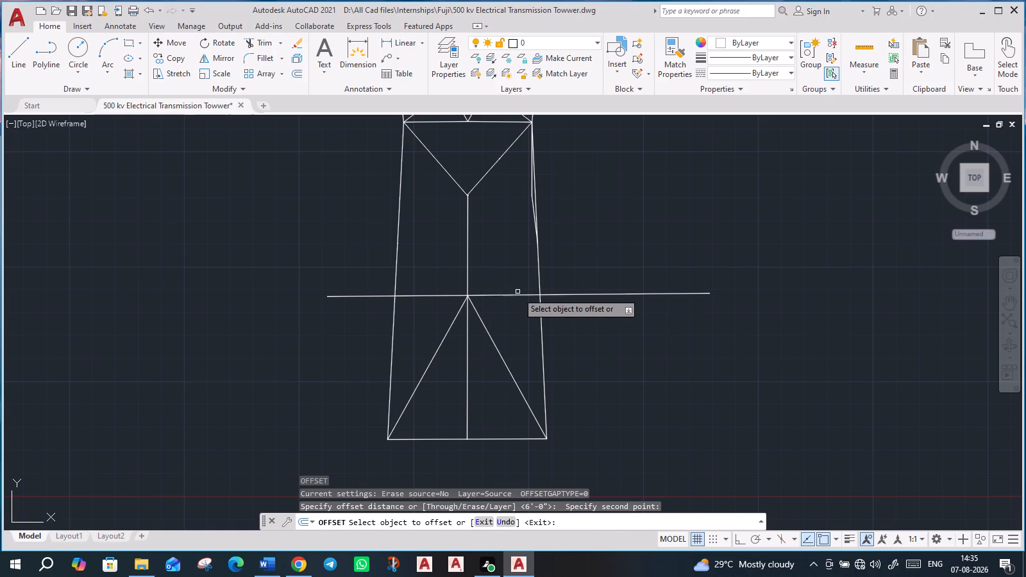
click(517, 296)
click(521, 322)
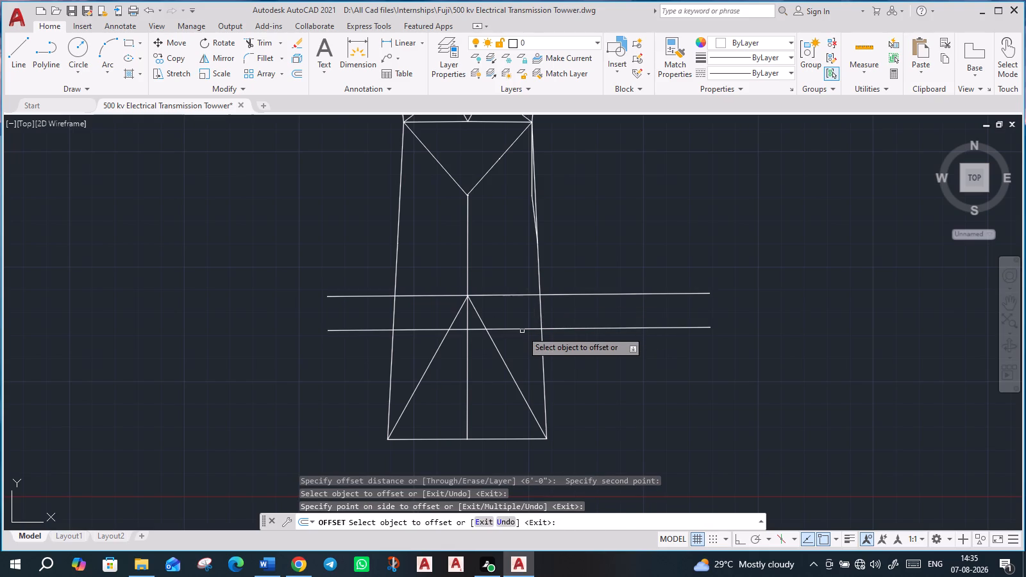
click(522, 329)
click(523, 340)
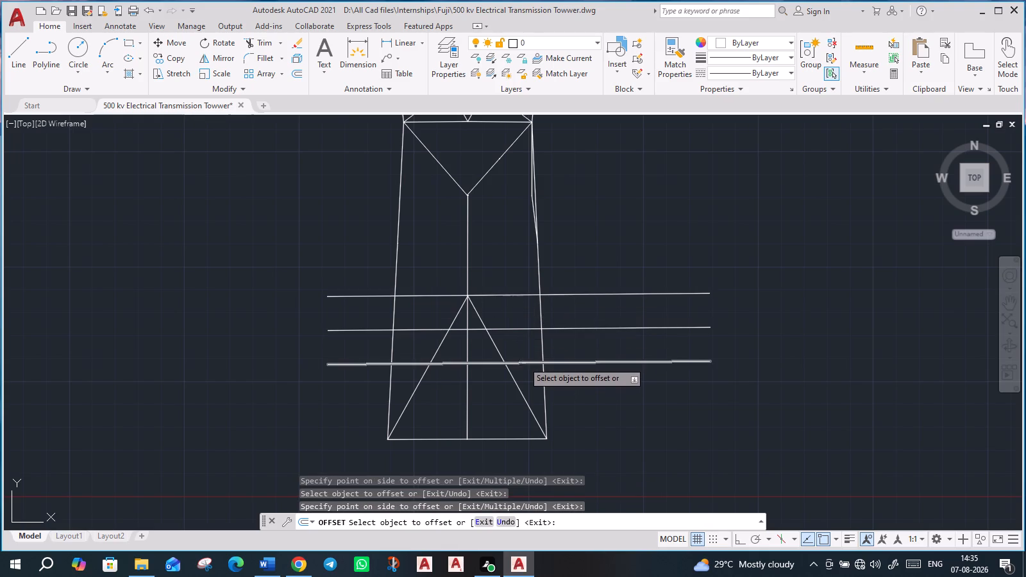
click(523, 362)
click(523, 381)
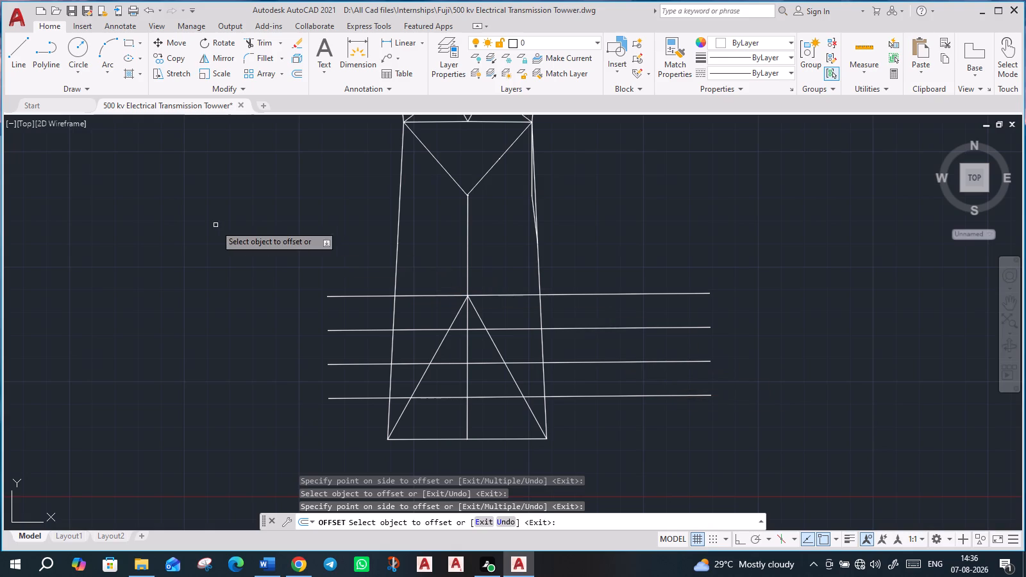
Draw a zigzag brace from the left leg's top horizontal intersection, alternating between the left diagonal and the leg at each successive horizontal line.
click(22, 58)
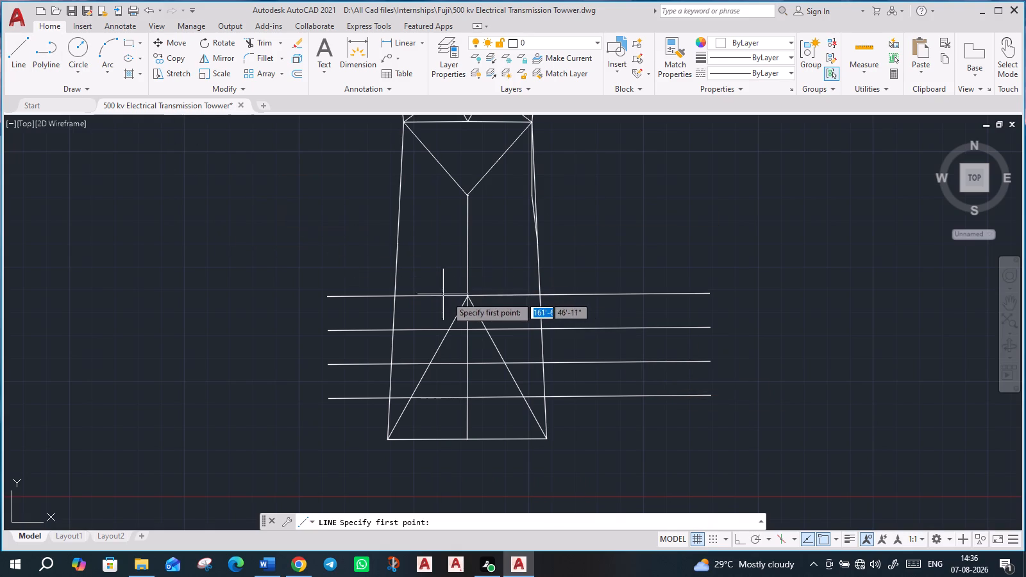
click(394, 300)
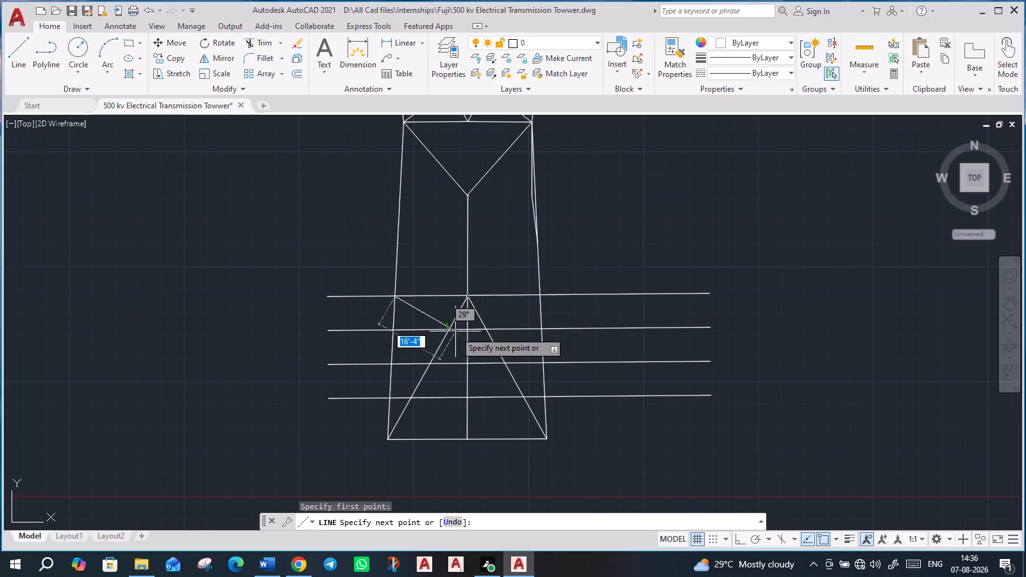
click(448, 331)
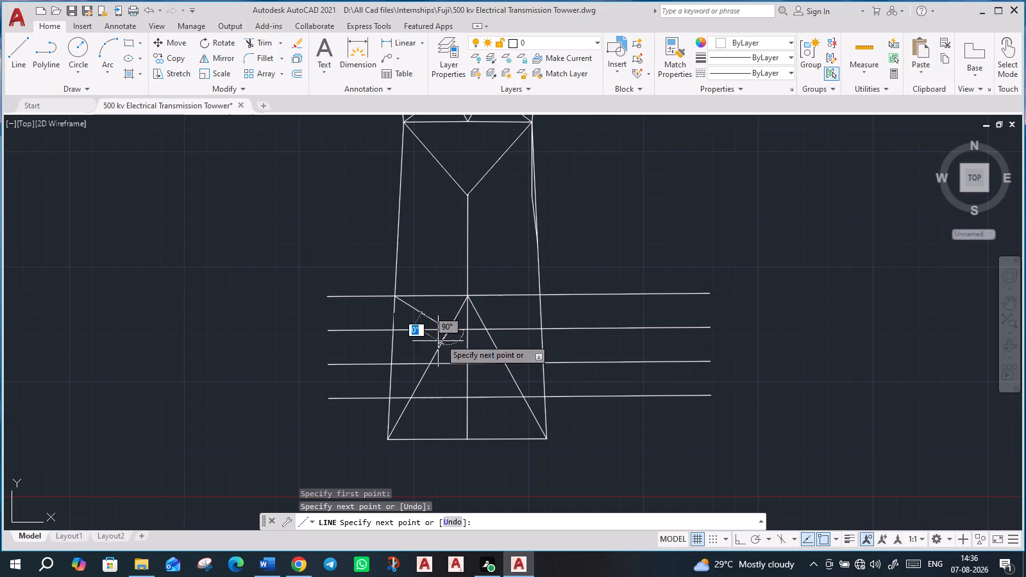
click(388, 369)
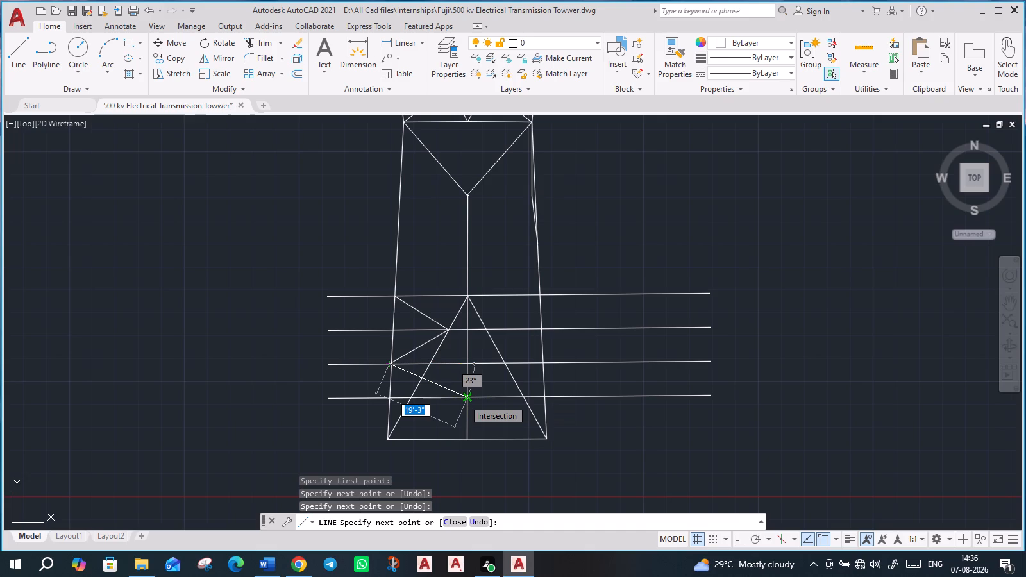
click(408, 396)
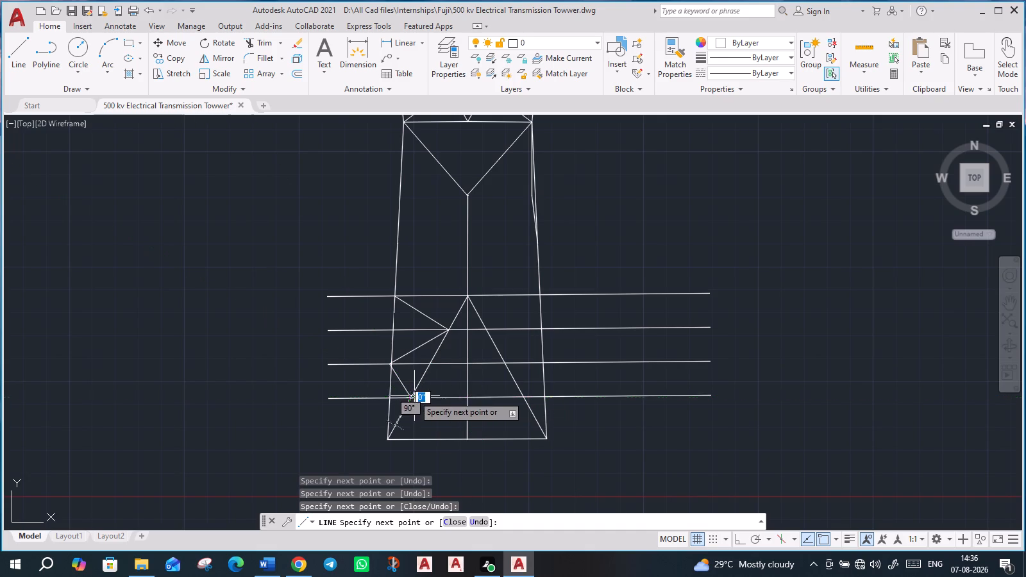
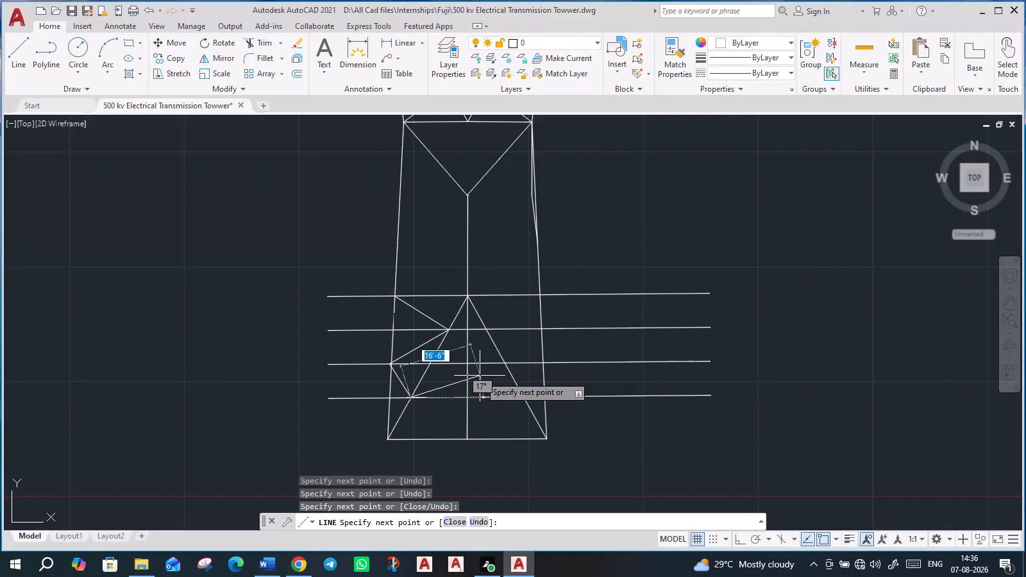
Undo the last two bracing segments in the tower's left leg, keeping only the diagonal in the top bay.
key(ctrl+z)
key(ctrl+z)
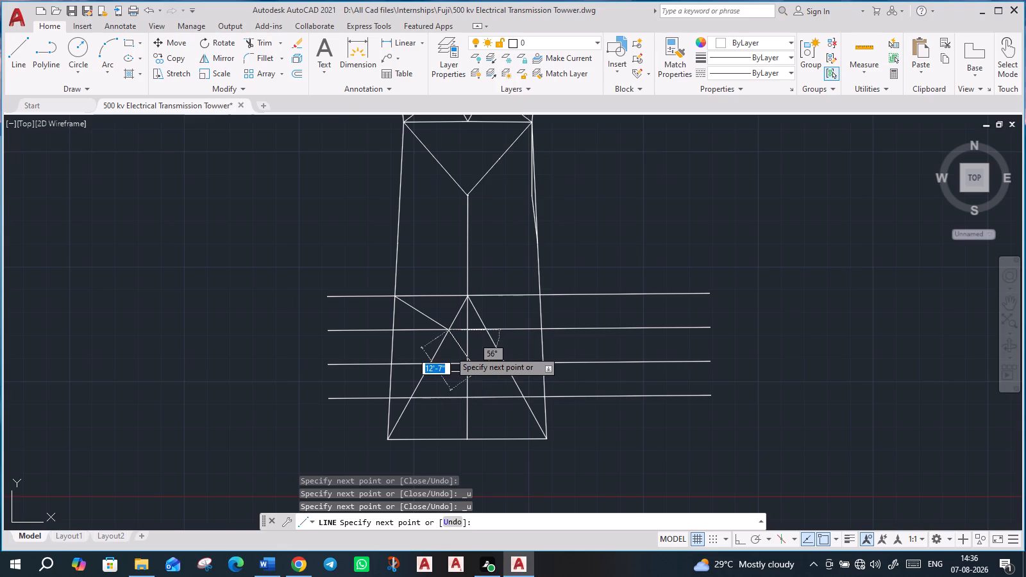
key(Escape)
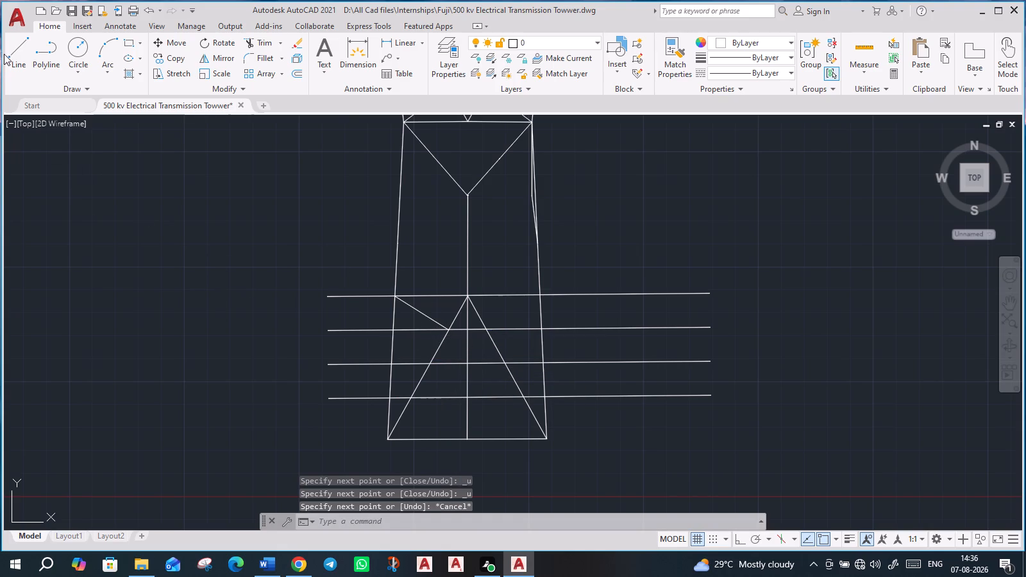
Draw two left-leg diagonals, about 11'-3" and 8'-10", from the outer edge at the second and third horizontals down to the inner diagonal's next crossings.
click(16, 55)
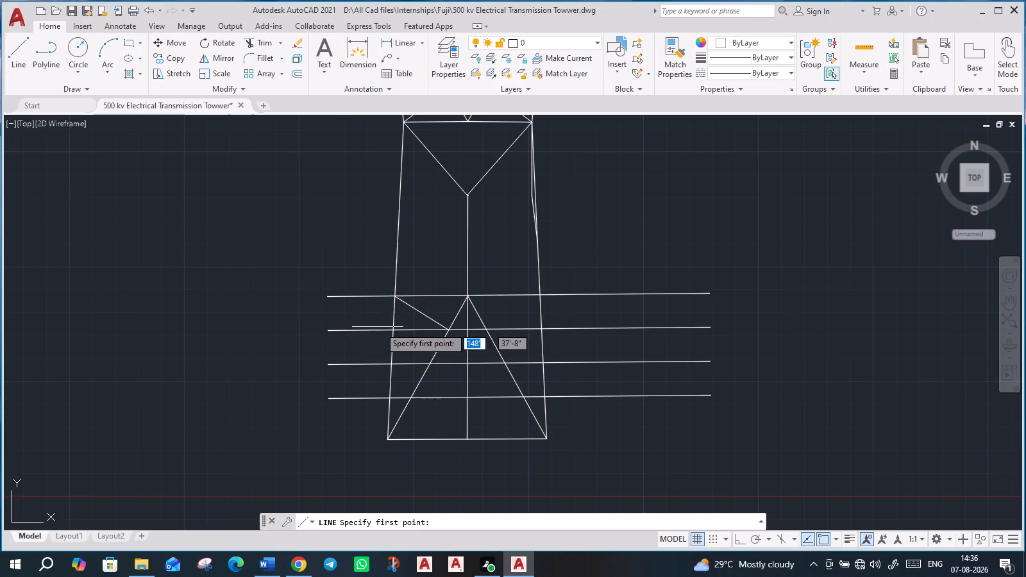
click(390, 330)
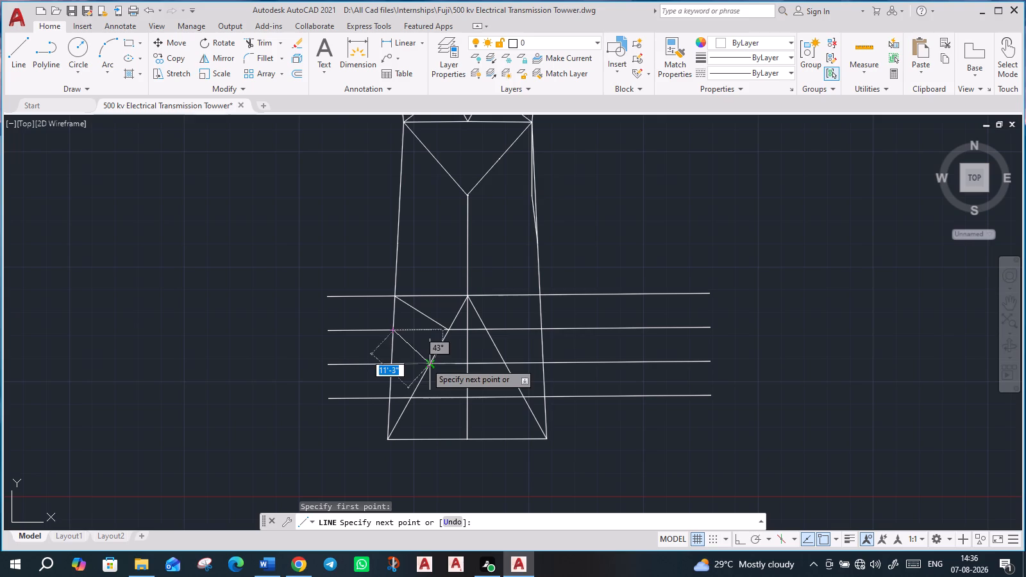
click(426, 363)
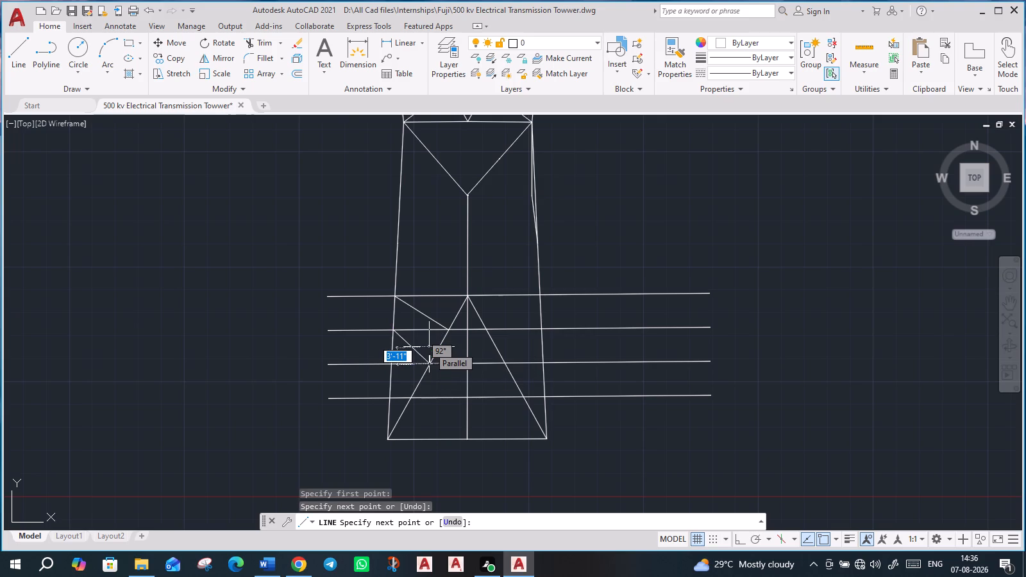
key(Escape)
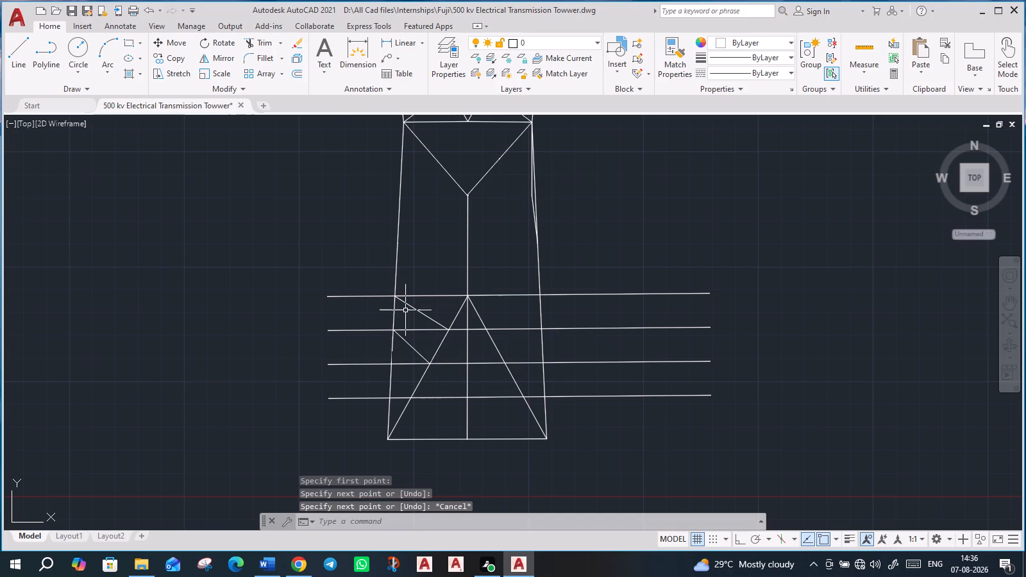
scroll(406, 358, up, 2)
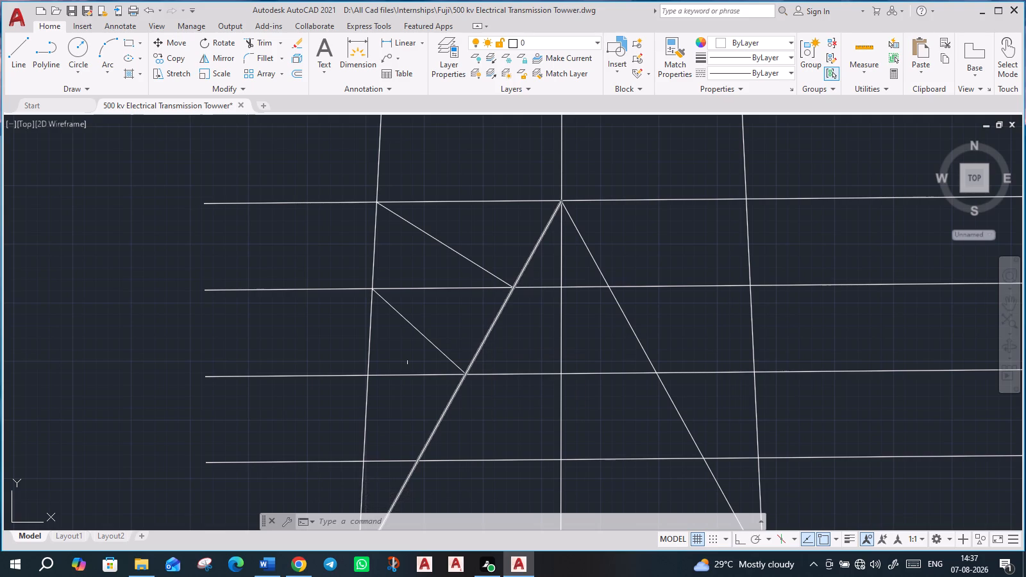
click(20, 54)
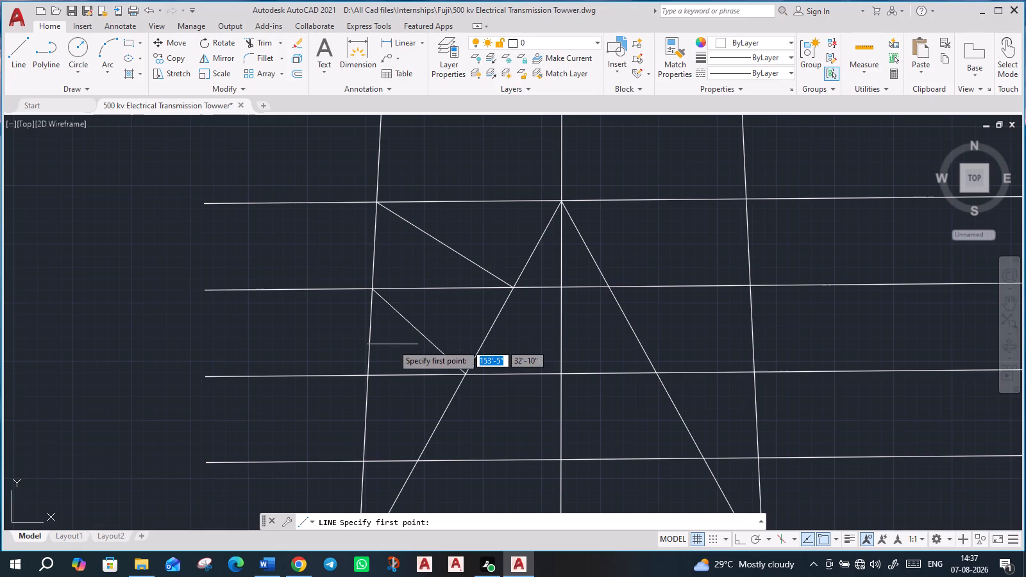
click(367, 379)
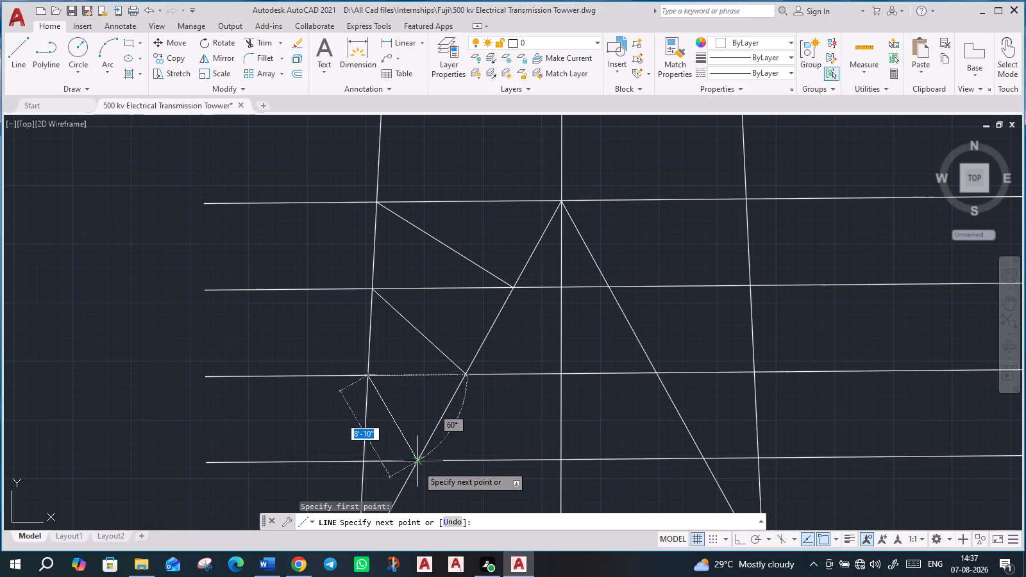
click(417, 465)
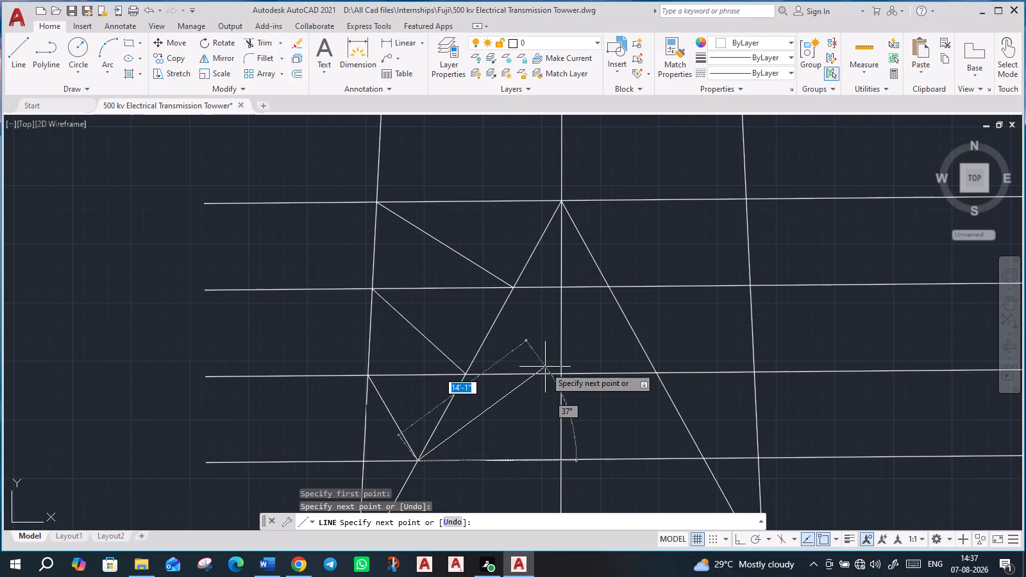
key(Escape)
key(Escape)
Draw the right leg's top-bay diagonal, about 15'-7", from the outer edge at the top horizontal to the inner diagonal at the second horizontal.
scroll(545, 397, down, 2)
middle_drag(613, 387, 591, 360)
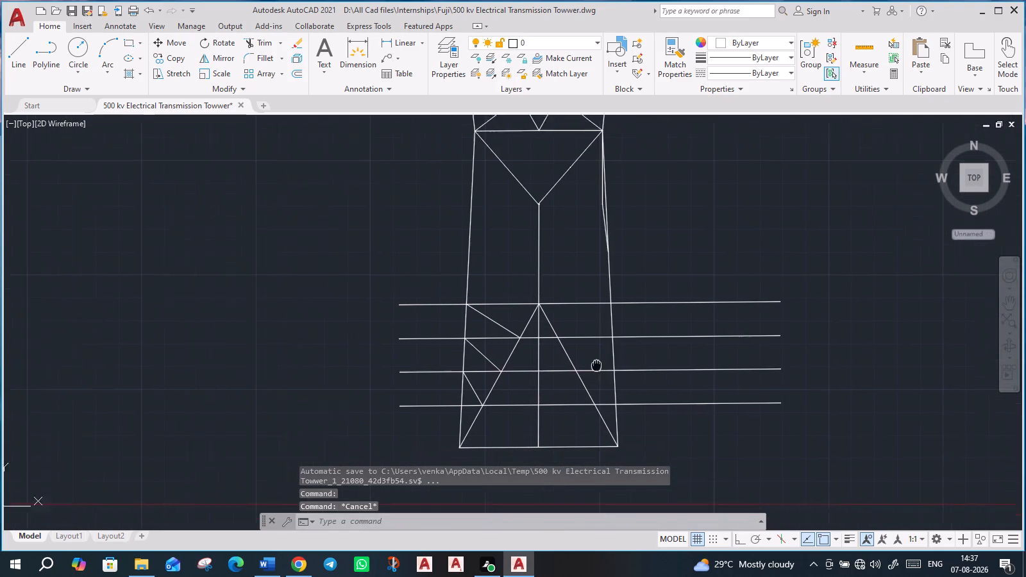
middle_drag(591, 360, 548, 314)
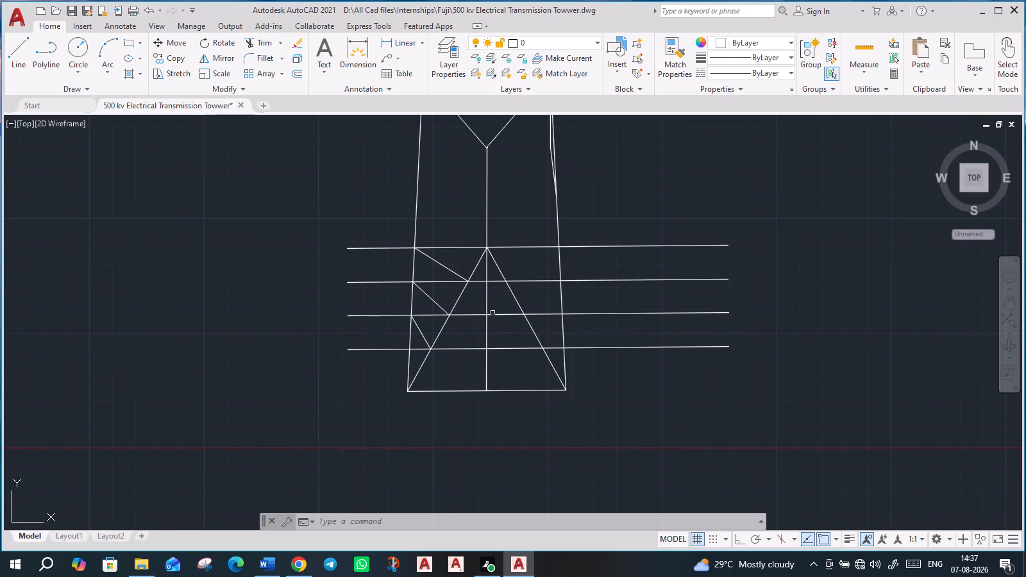
key(l)
key(Return)
click(559, 246)
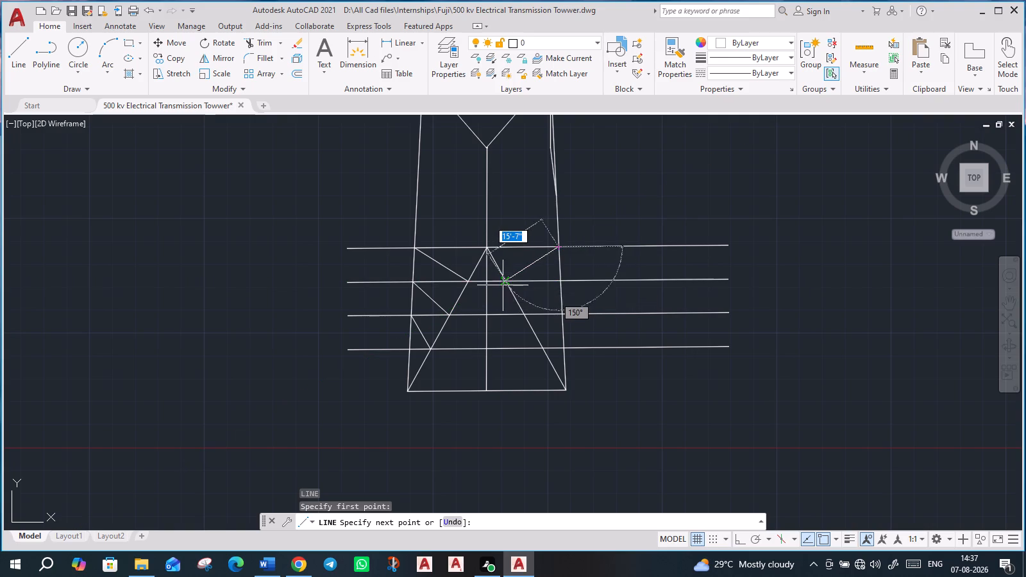
click(505, 285)
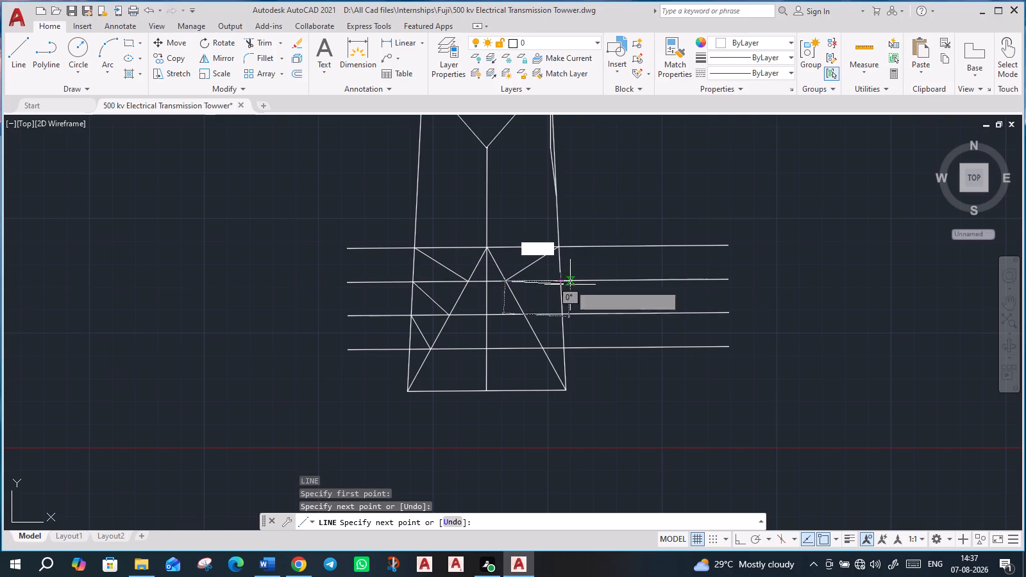
key(Escape)
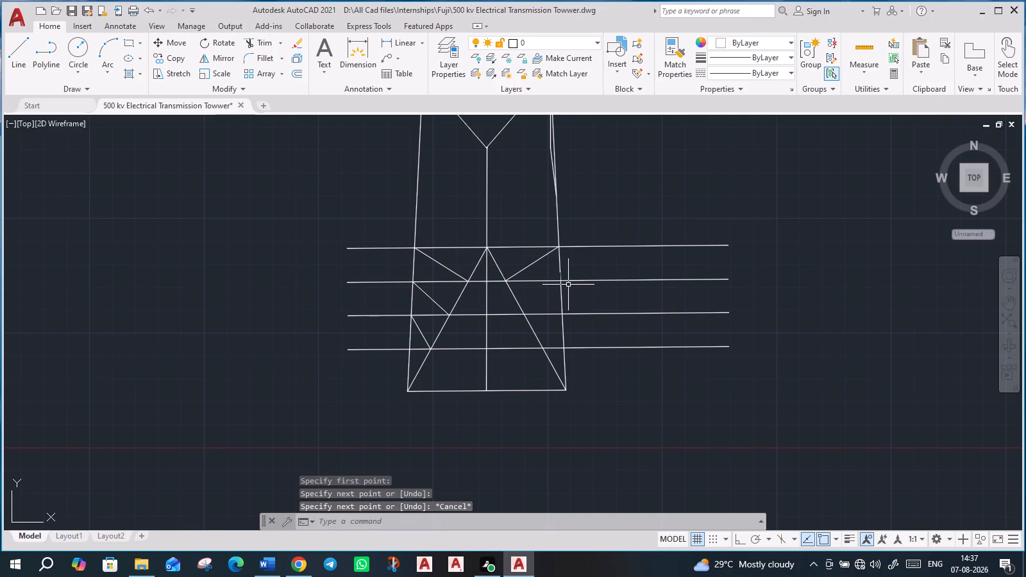
Draw the right leg's second- and third-bay diagonals, about 10'-8" and 8'-11", from the outer edge down to the inner diagonal.
key(Return)
click(560, 283)
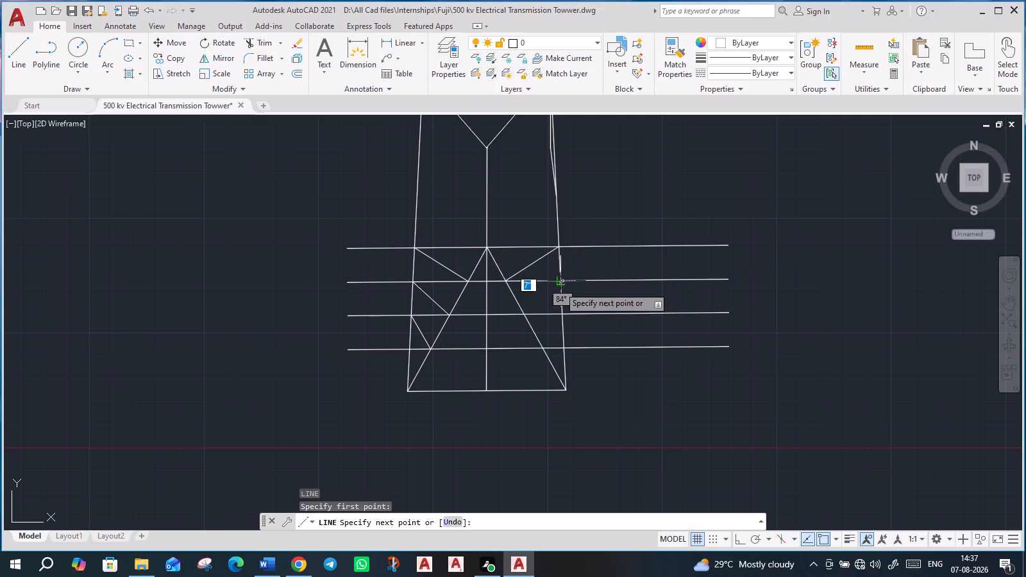
click(521, 315)
key(Escape)
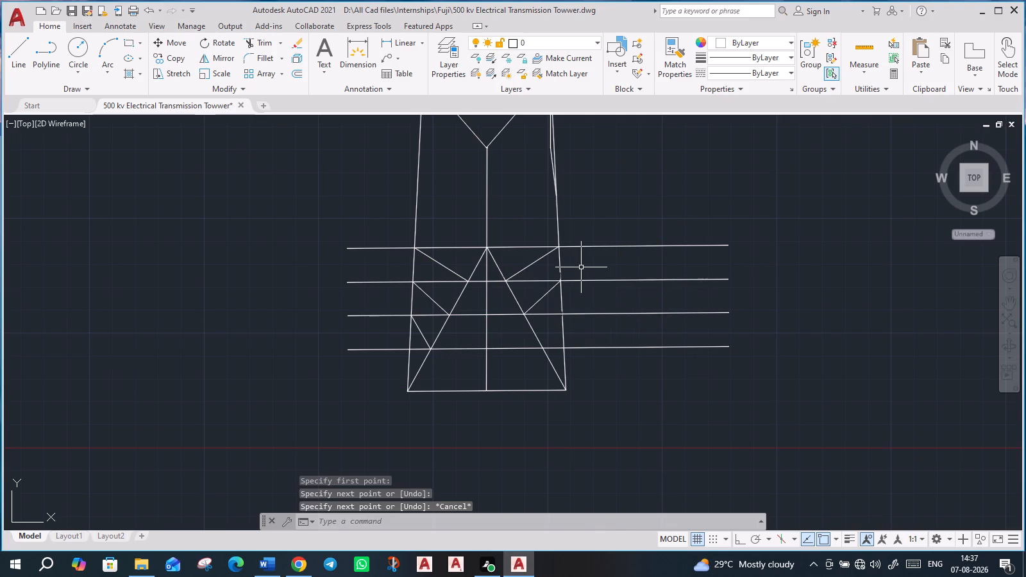
key(Return)
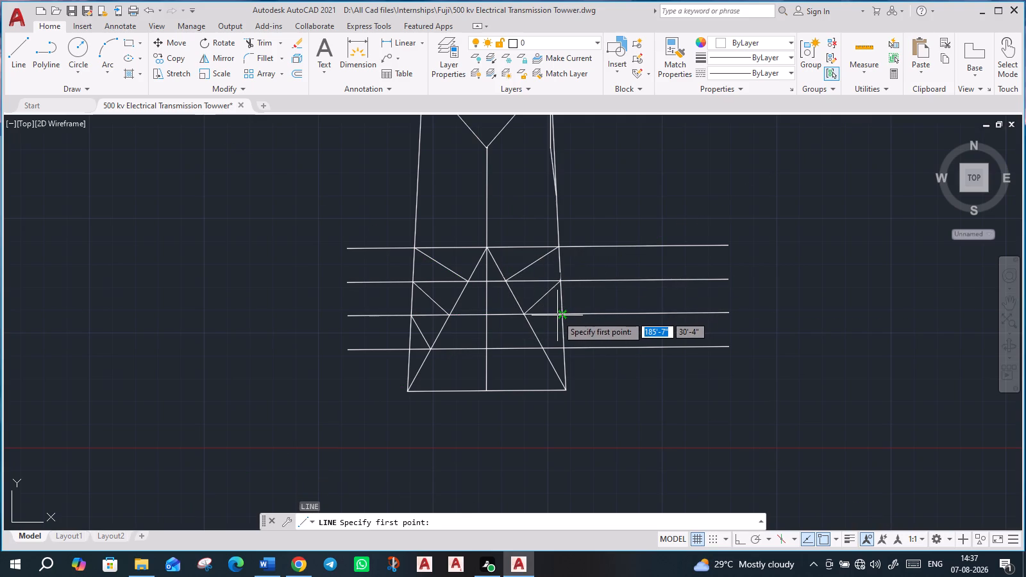
click(559, 315)
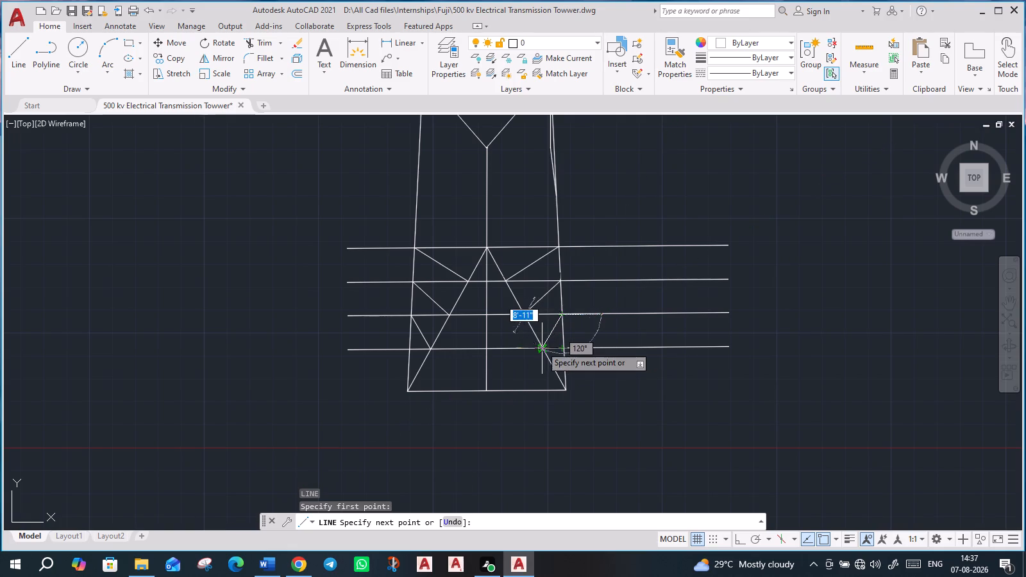
click(541, 346)
key(Escape)
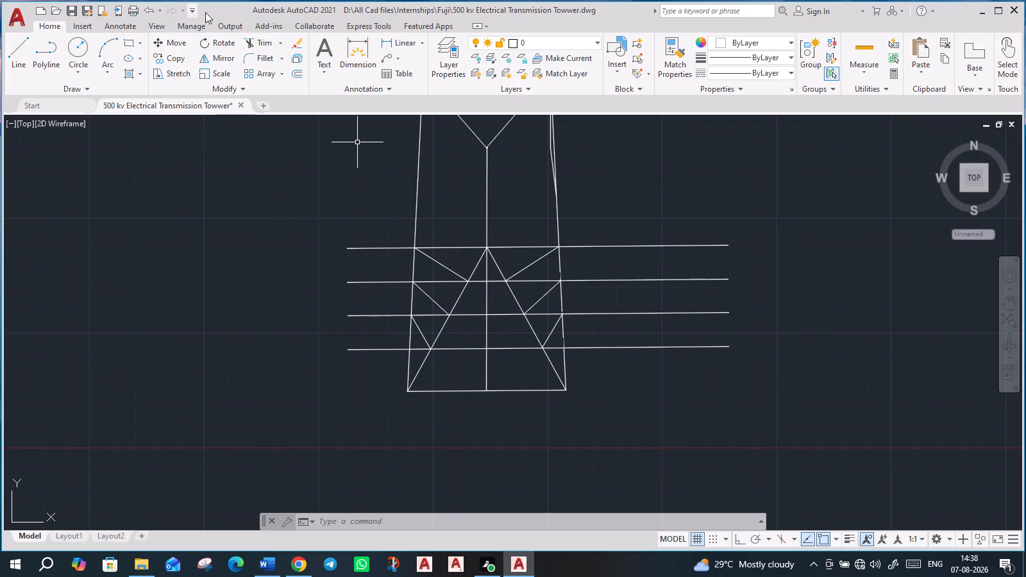
Trim the two lower horizontals between the inner diagonals and the centre vertical below the second horizontal.
click(262, 44)
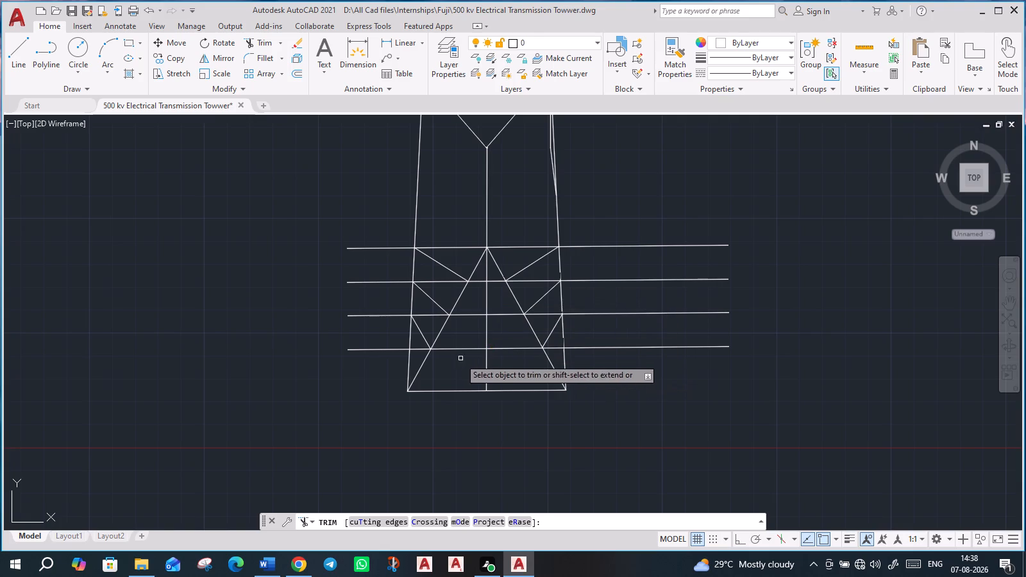
click(457, 363)
click(501, 312)
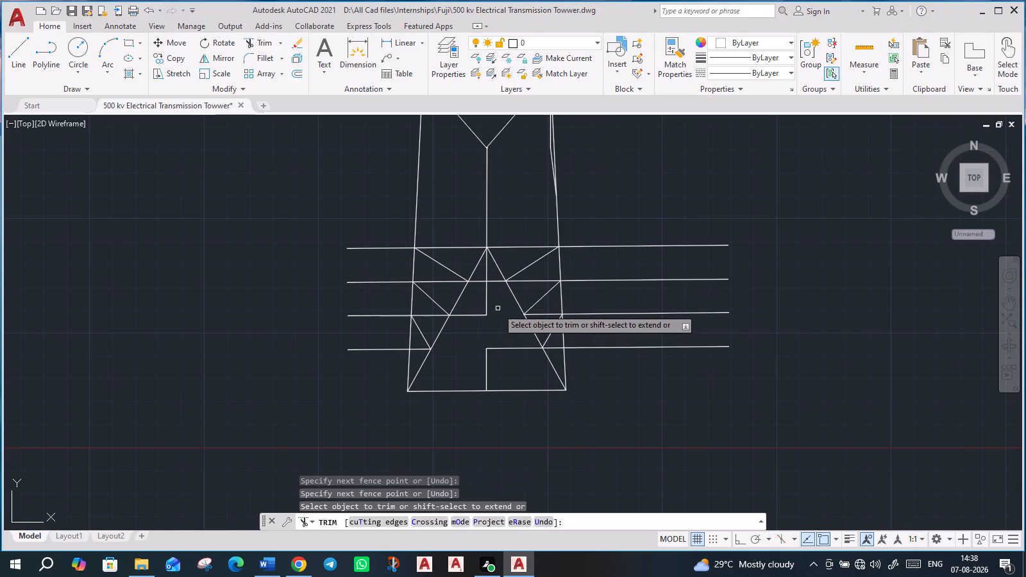
click(498, 308)
click(505, 364)
click(500, 365)
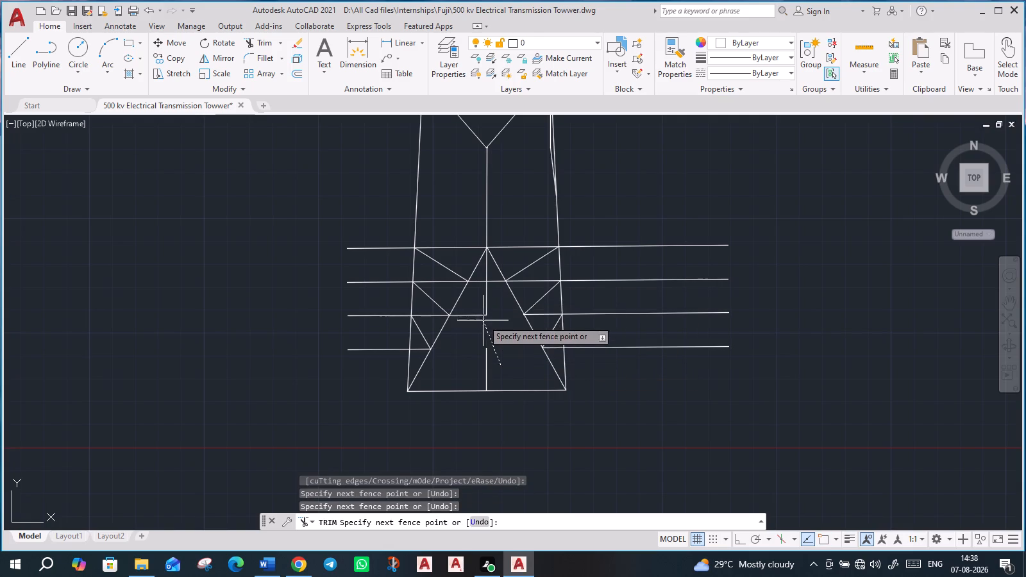
click(480, 307)
click(481, 304)
click(492, 315)
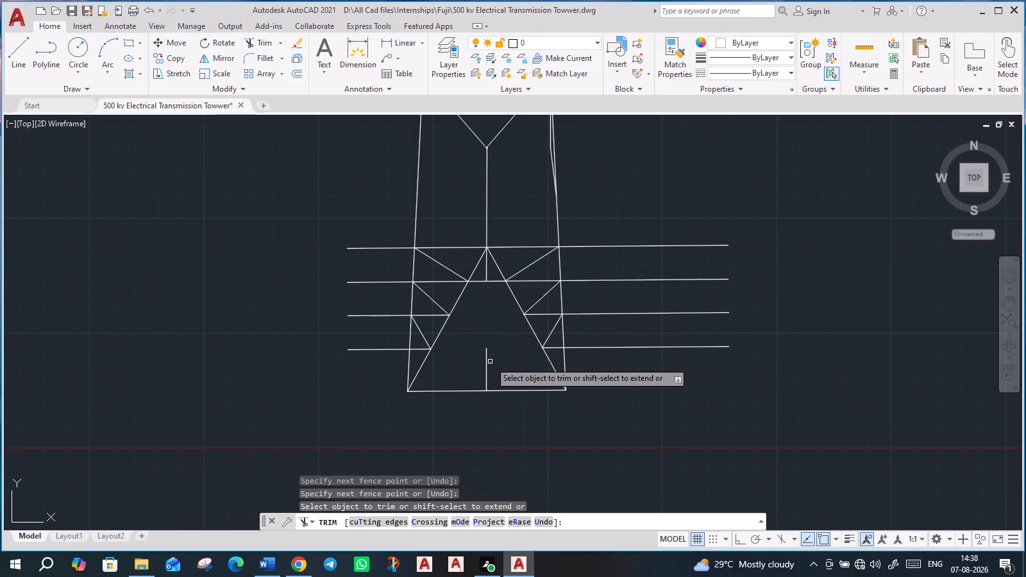
click(490, 362)
click(483, 363)
Trim the ends of the four horizontals that extend outside the tower's right and left outer edges.
drag(584, 222, 585, 230)
click(613, 386)
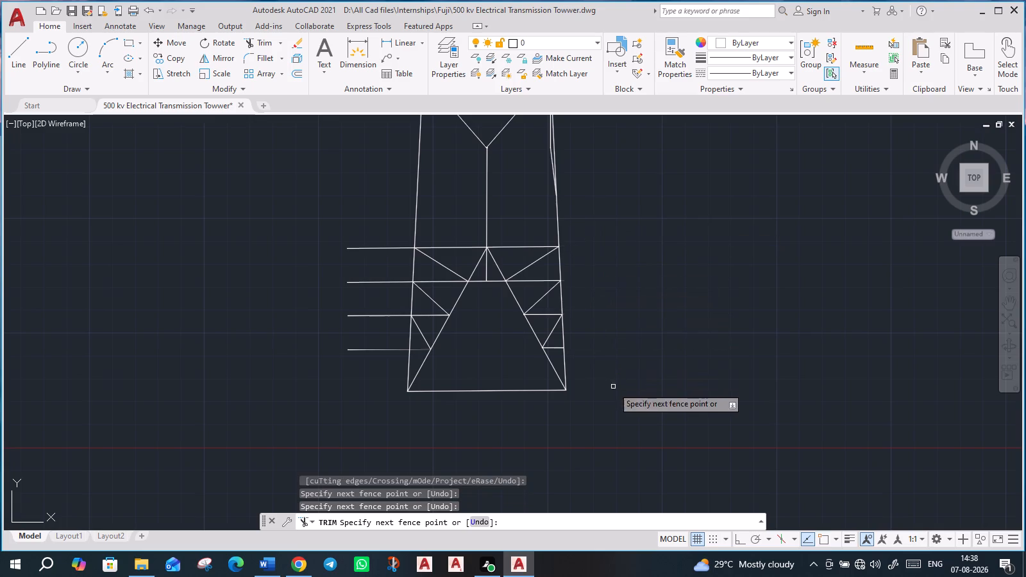
click(376, 221)
click(371, 401)
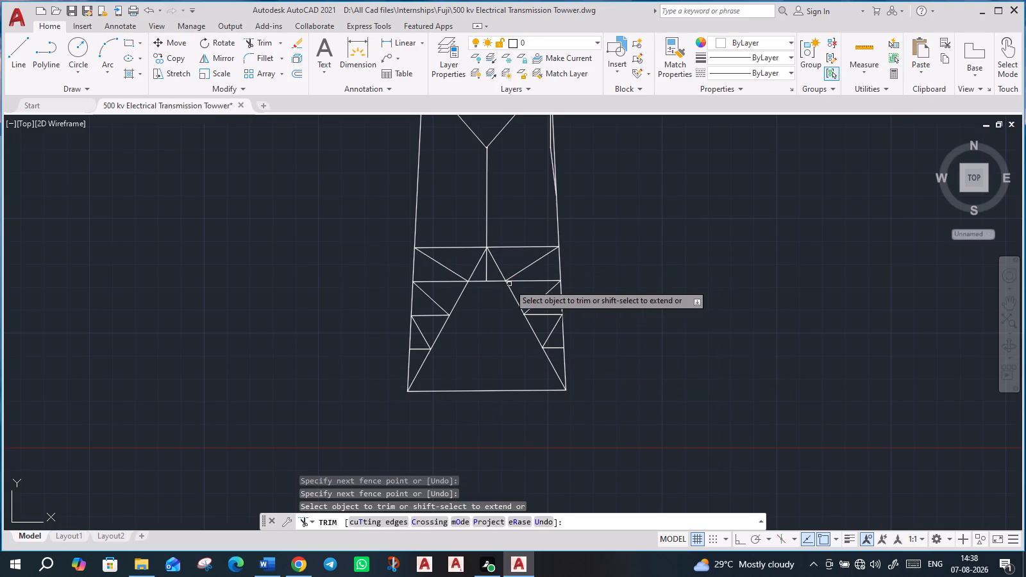
Trim the remaining piece of the centre vertical between the top and second horizontals of the base.
click(487, 271)
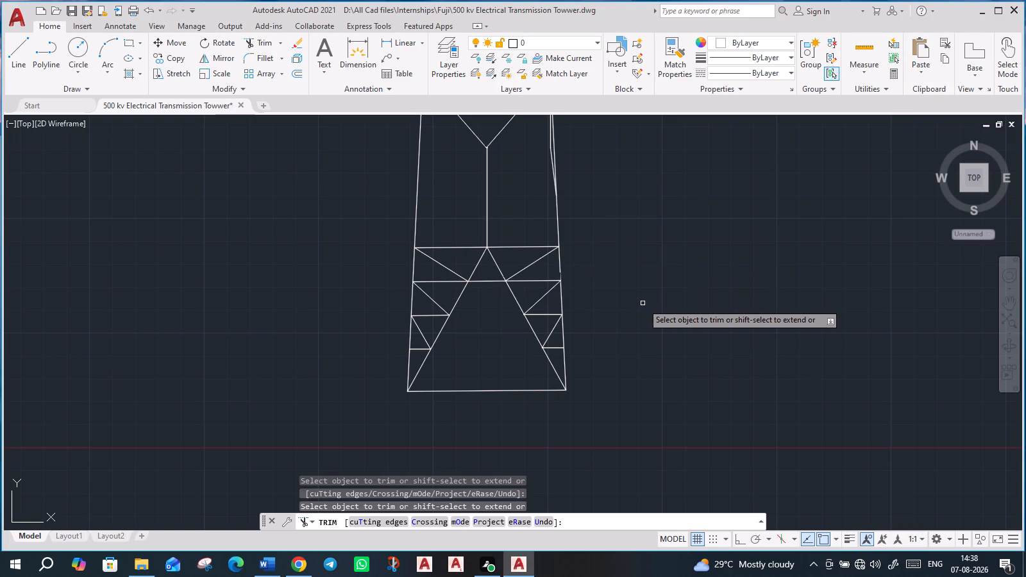
Save the tower drawing.
key(ctrl+s)
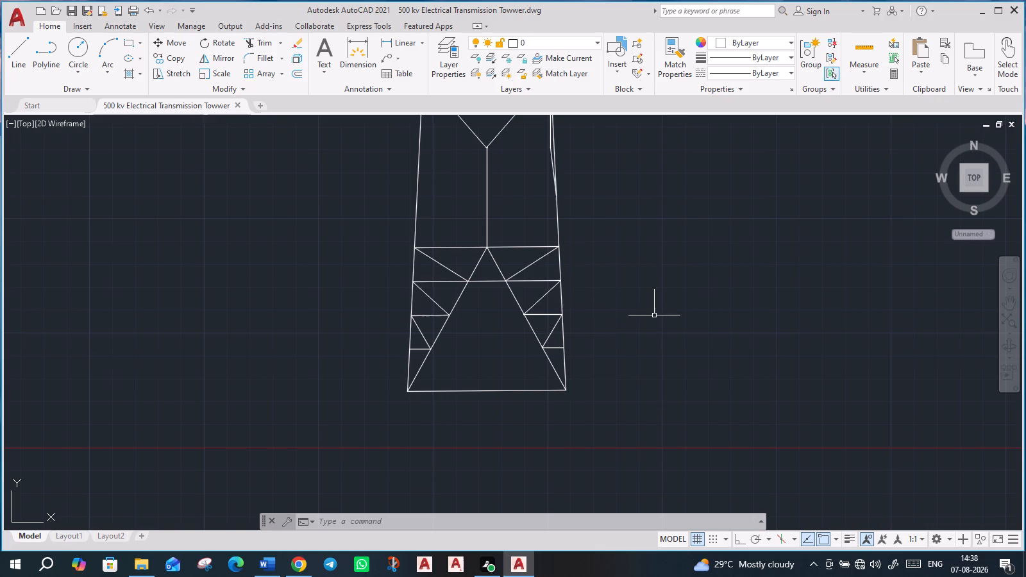
Draw a horizontal line about 64' long through the V-brace apex, with Ortho on, extending past both outer edges of the tower body.
middle_drag(655, 349, 682, 519)
middle_drag(664, 368, 664, 385)
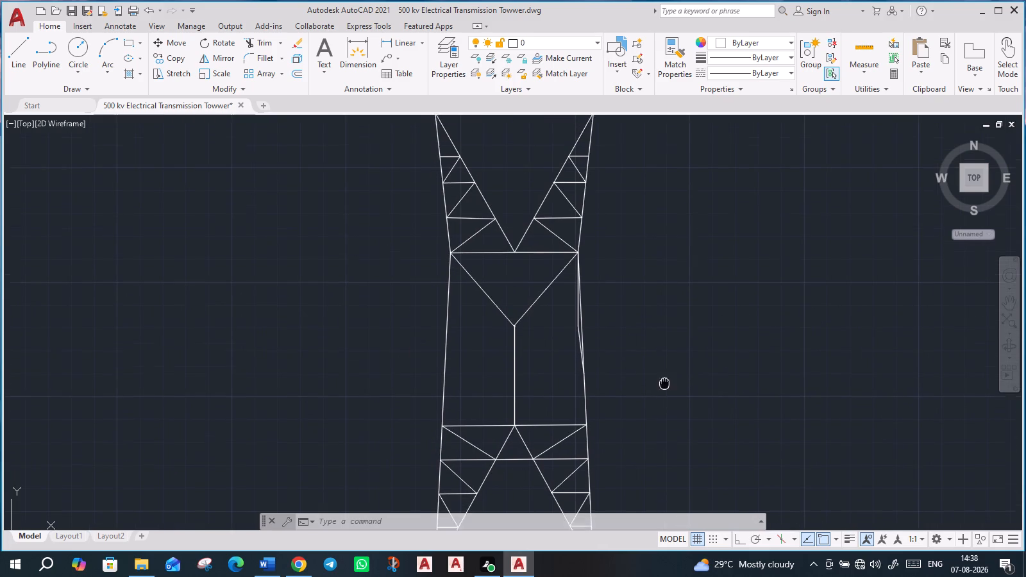
middle_drag(664, 385, 668, 549)
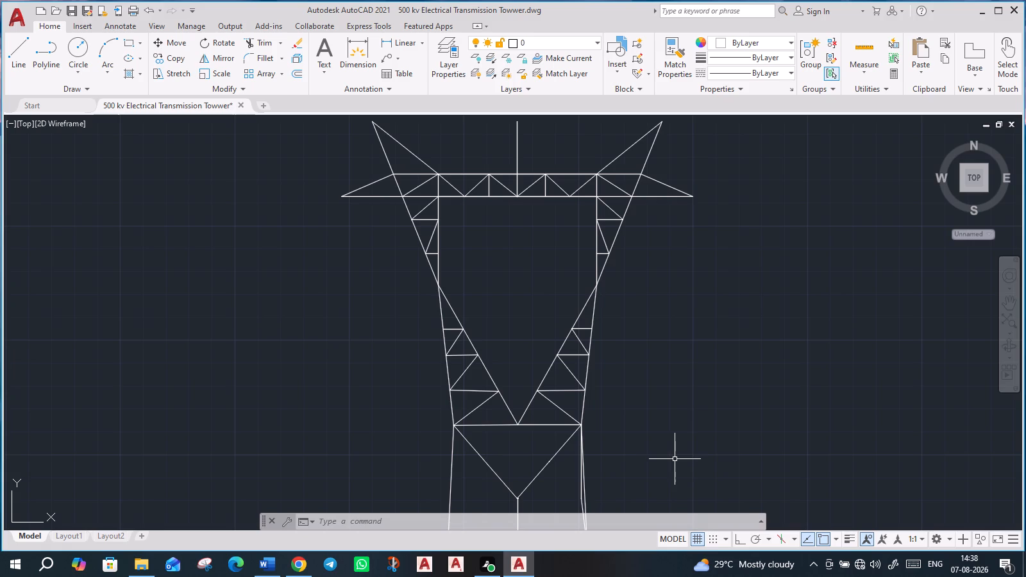
middle_drag(672, 459, 632, 305)
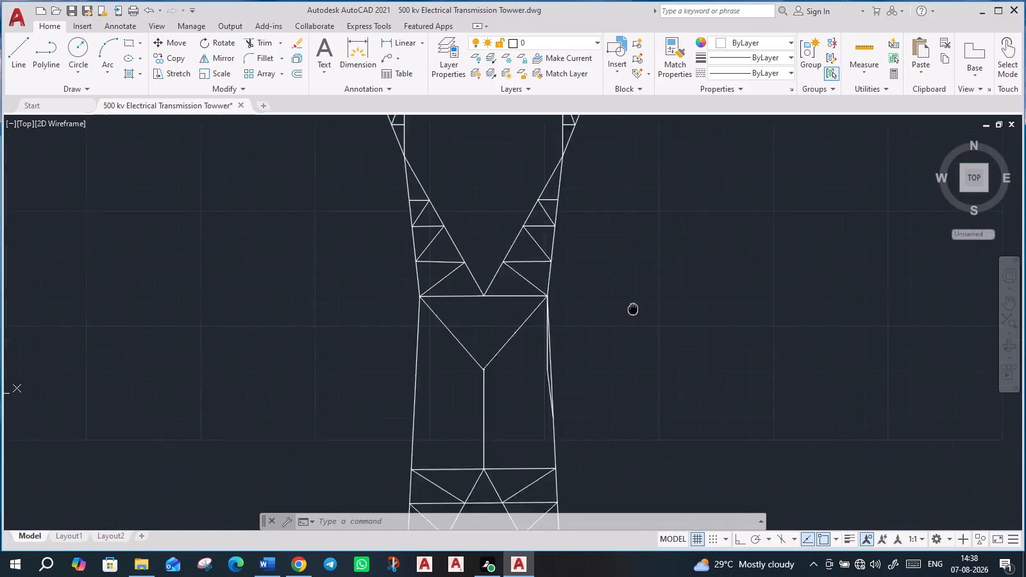
middle_drag(632, 305, 596, 215)
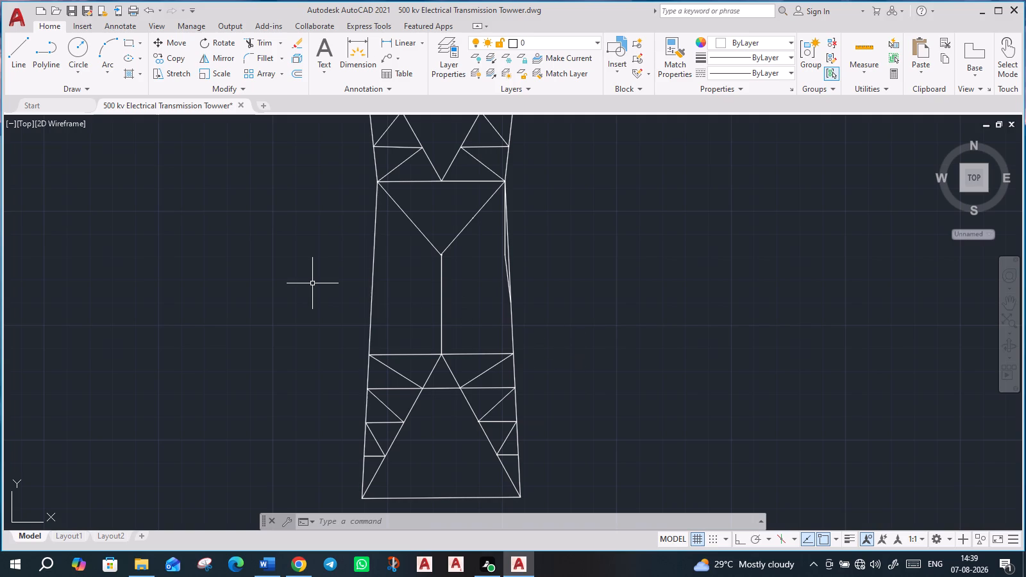
key(l)
key(Return)
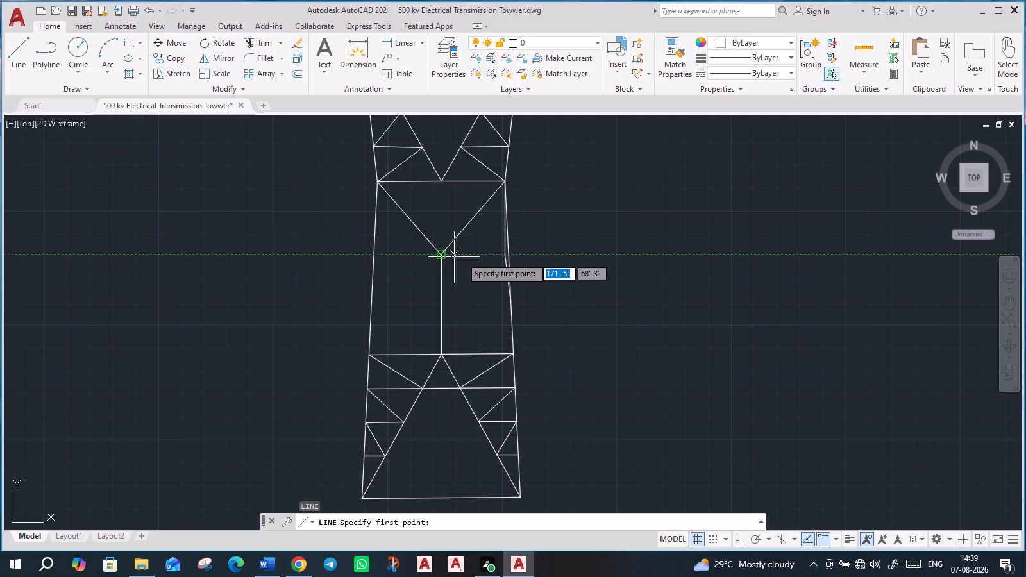
click(564, 255)
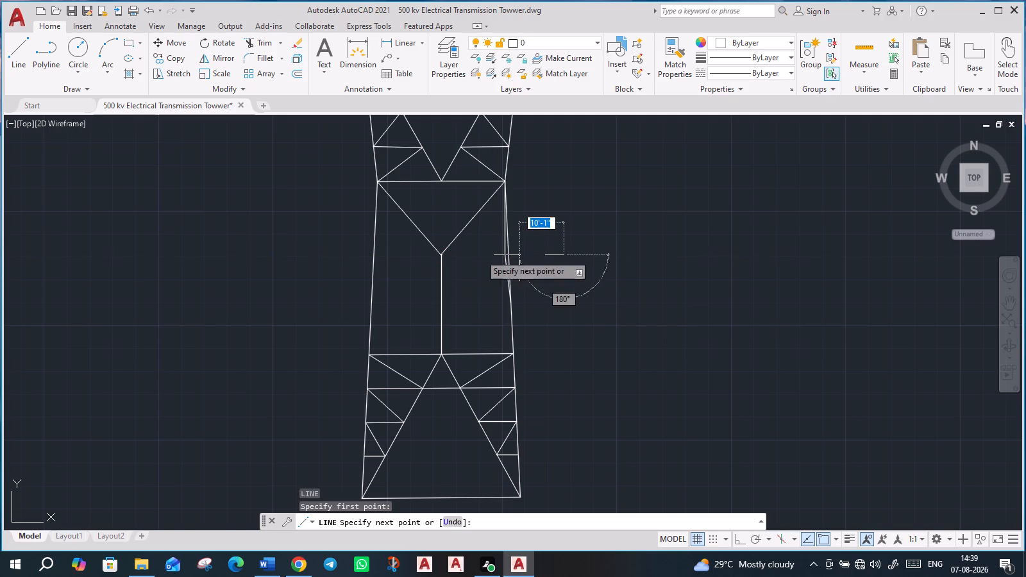
key(F8)
click(282, 252)
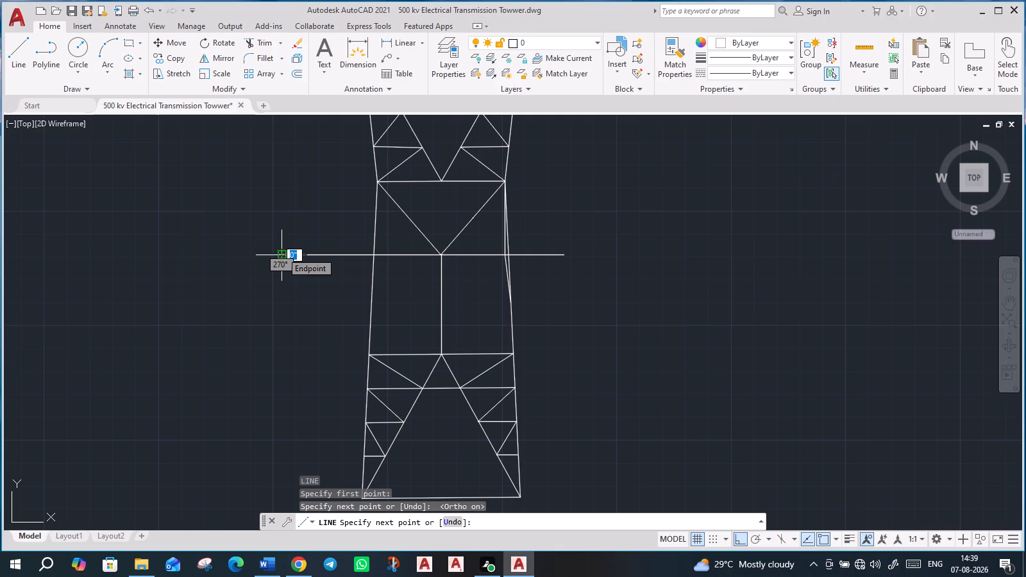
key(Escape)
Examine how the V-brace diagonals, the centre vertical and the new horizontal meet in the tower body.
scroll(478, 260, up, 2)
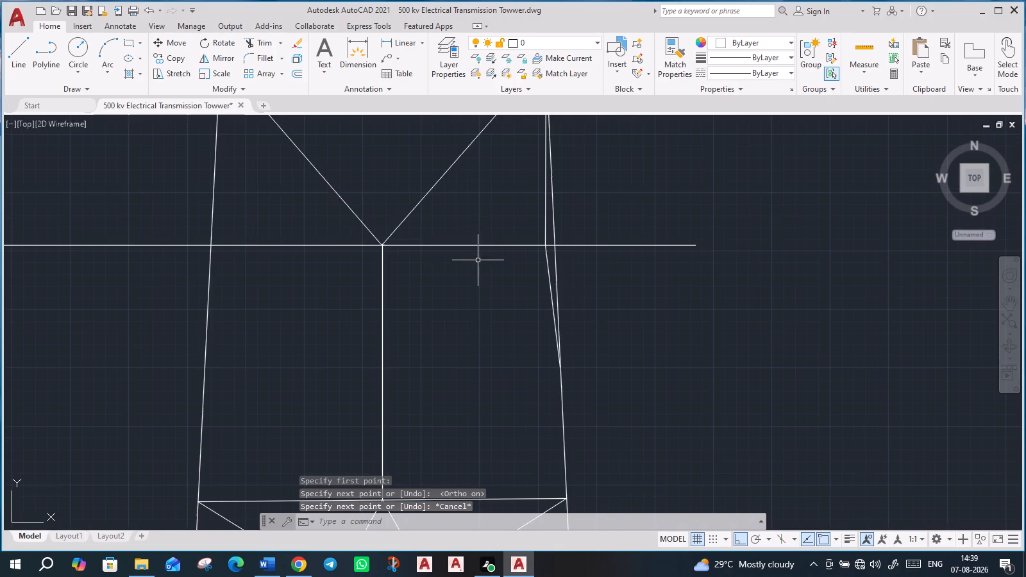
scroll(373, 249, up, 5)
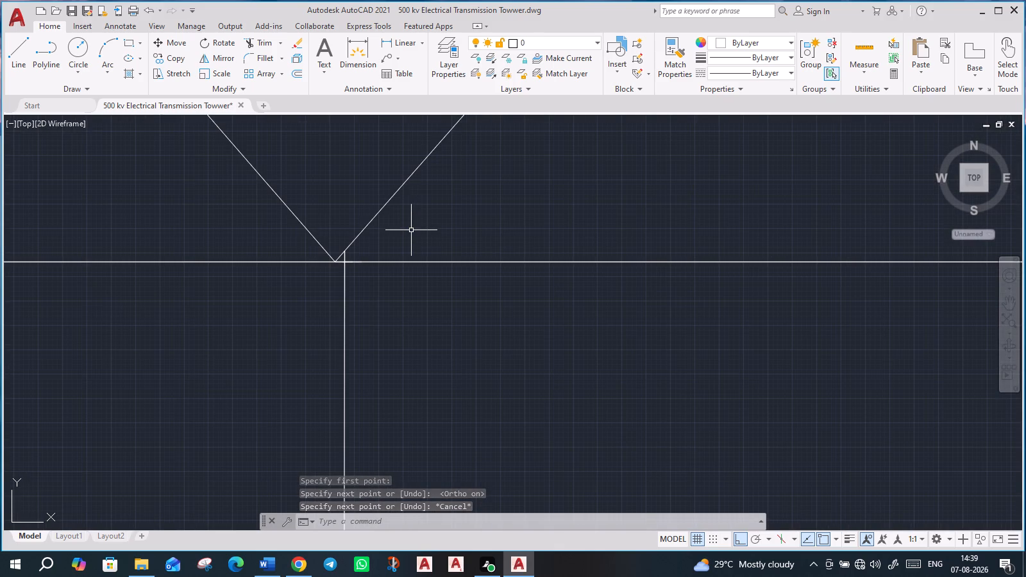
scroll(411, 230, down, 2)
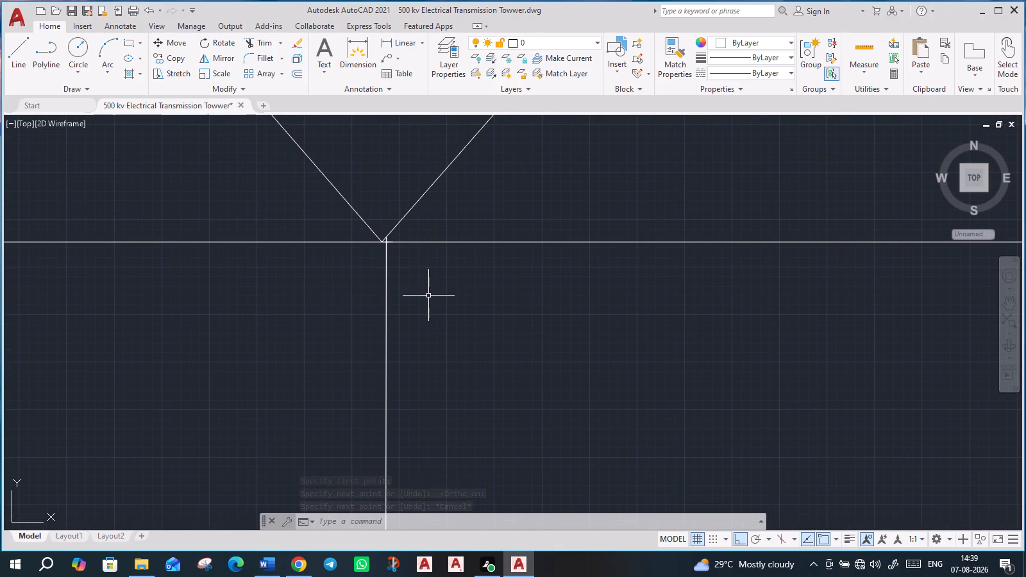
scroll(428, 299, down, 3)
scroll(461, 349, down, 2)
middle_drag(469, 371, 463, 307)
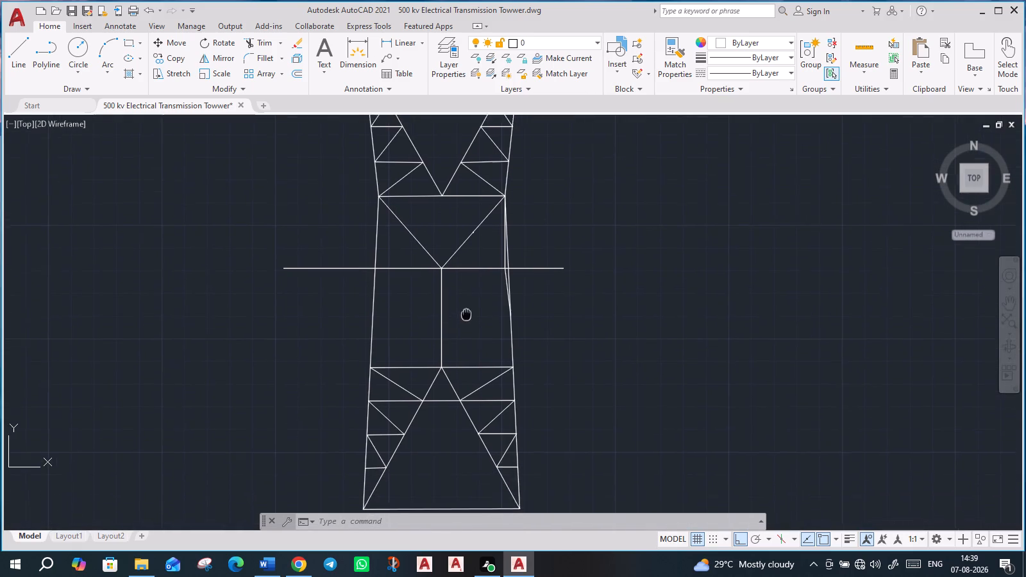
middle_drag(463, 307, 462, 306)
scroll(444, 276, up, 5)
middle_drag(441, 253, 472, 459)
scroll(414, 323, up, 3)
scroll(414, 322, down, 8)
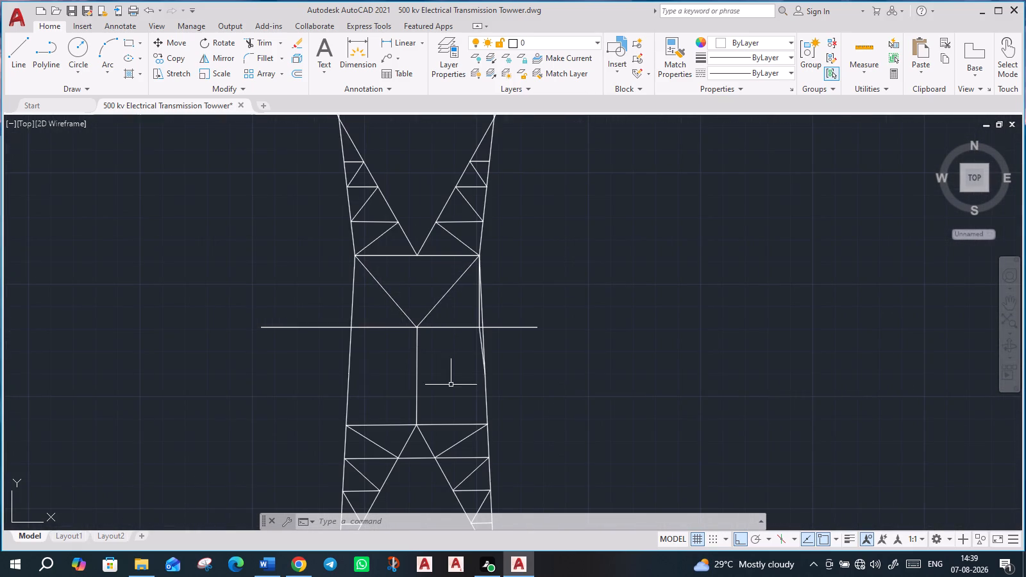
scroll(439, 407, up, 2)
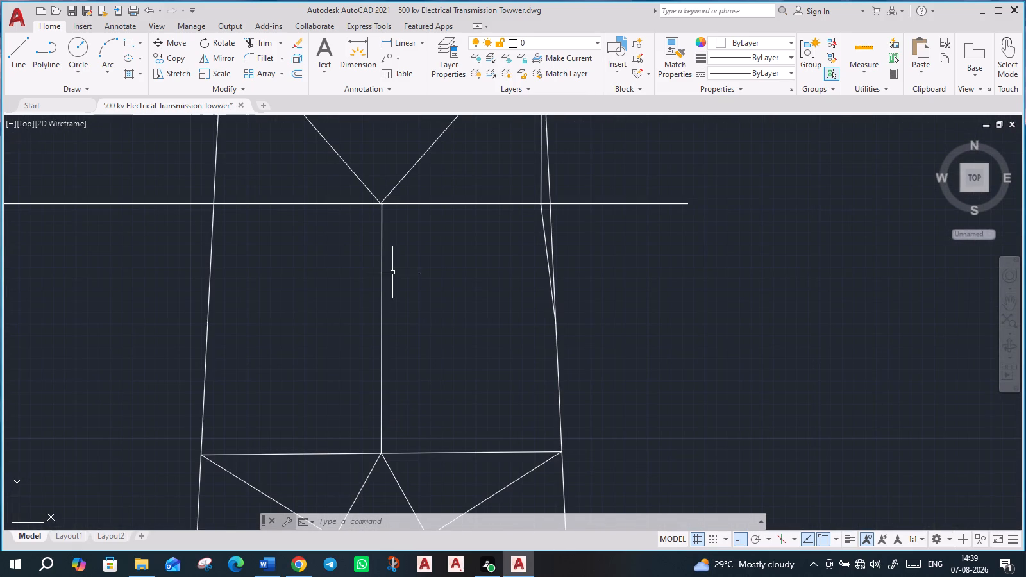
scroll(393, 272, up, 2)
scroll(398, 271, down, 3)
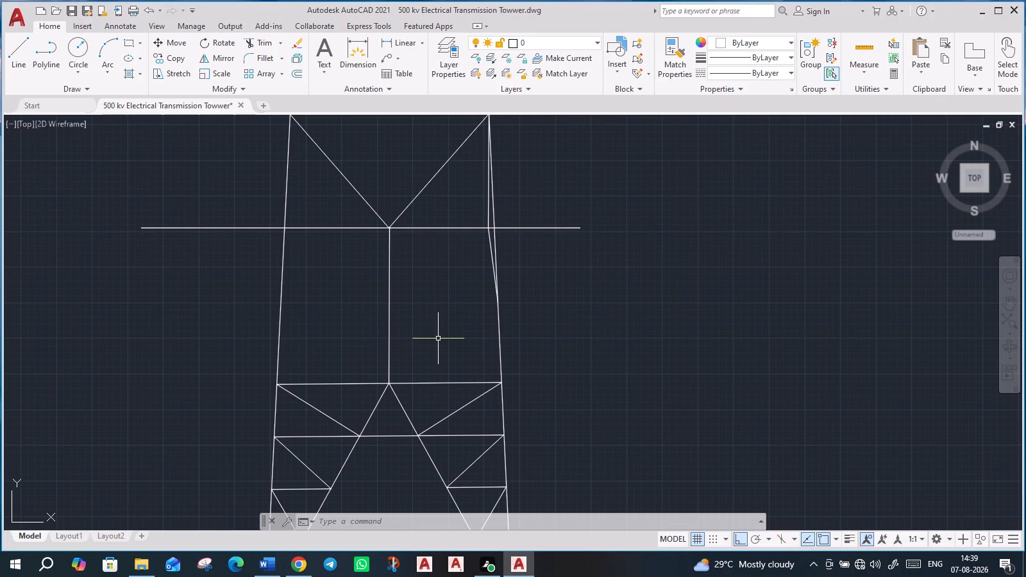
scroll(408, 328, down, 2)
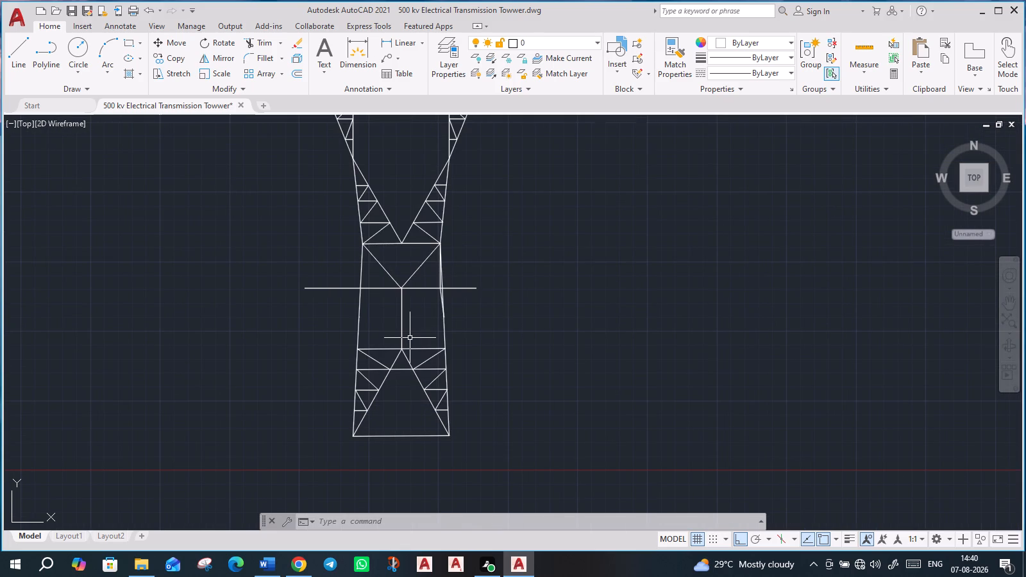
scroll(410, 338, up, 2)
middle_drag(410, 338, 395, 288)
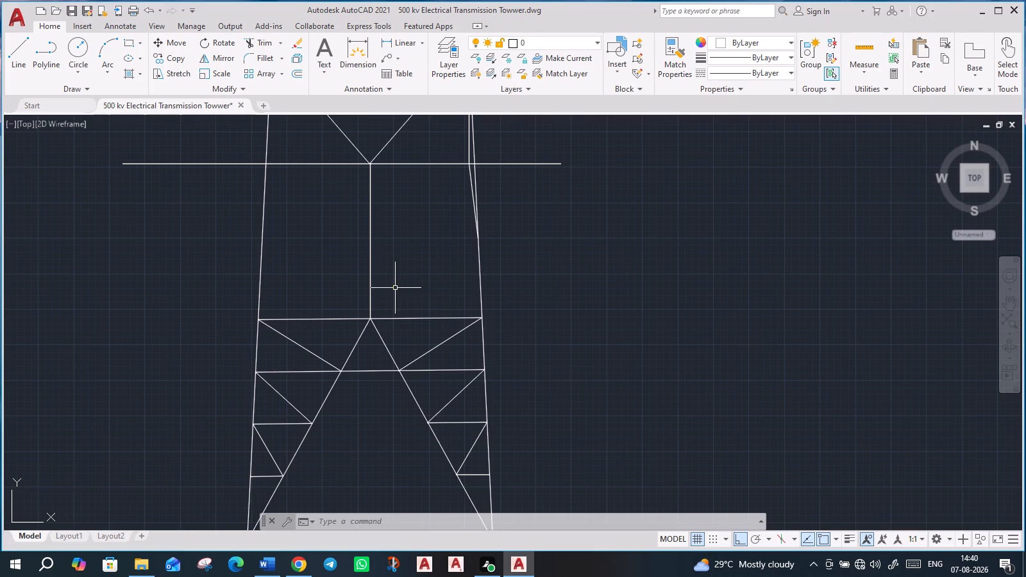
scroll(374, 309, up, 5)
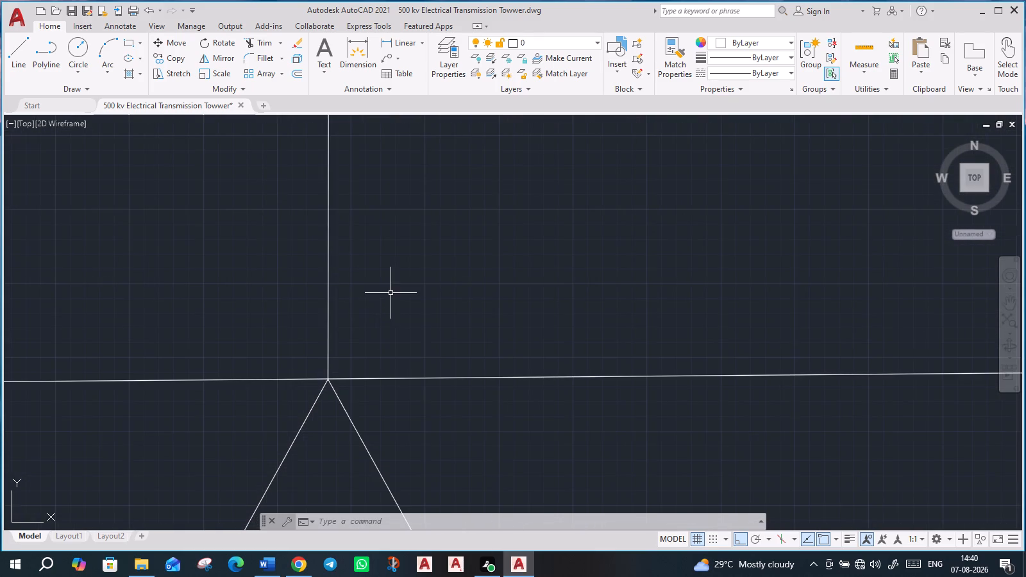
scroll(391, 293, down, 6)
scroll(379, 201, up, 2)
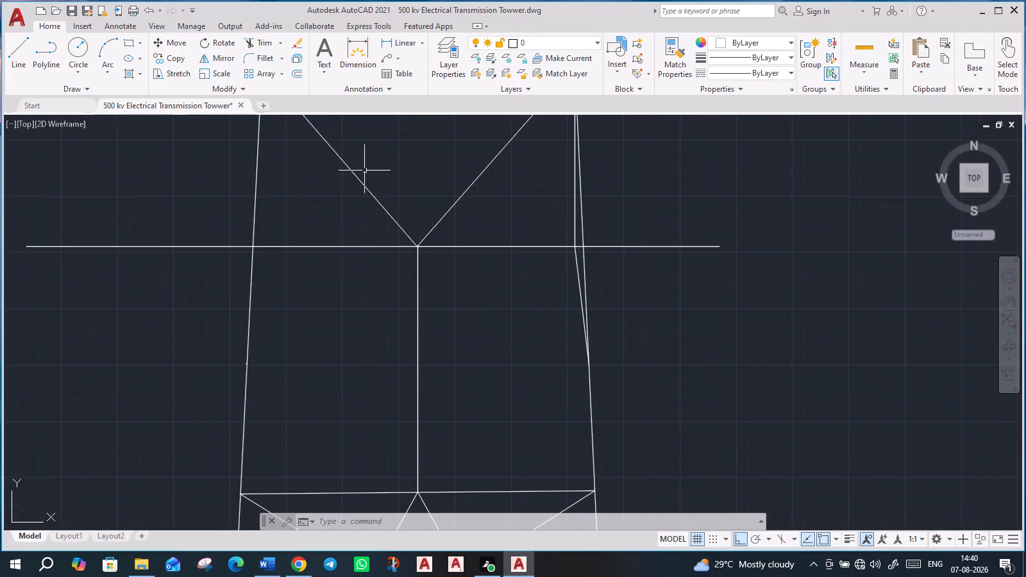
scroll(378, 189, up, 2)
scroll(455, 297, up, 2)
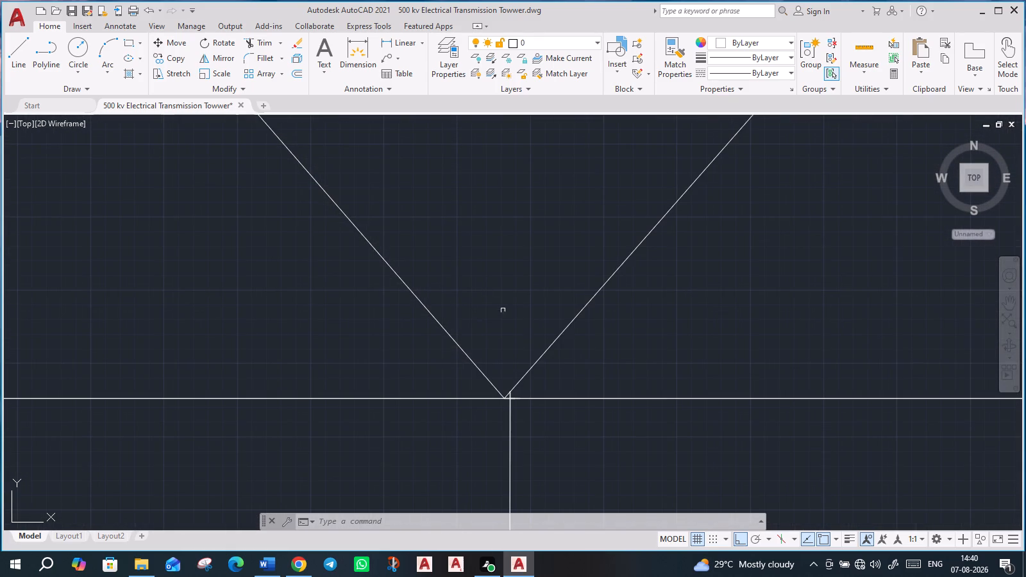
scroll(541, 319, down, 3)
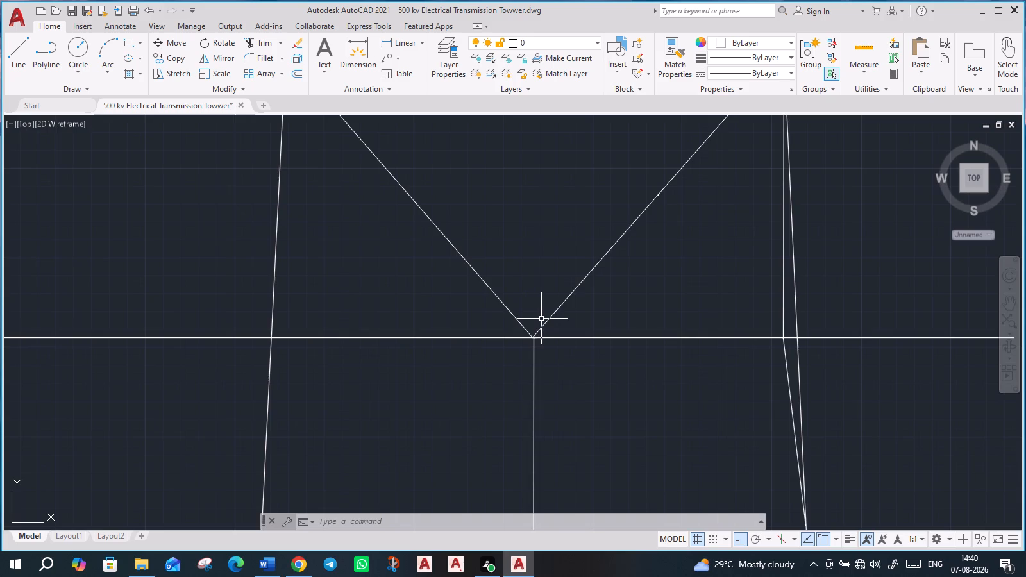
scroll(541, 319, up, 5)
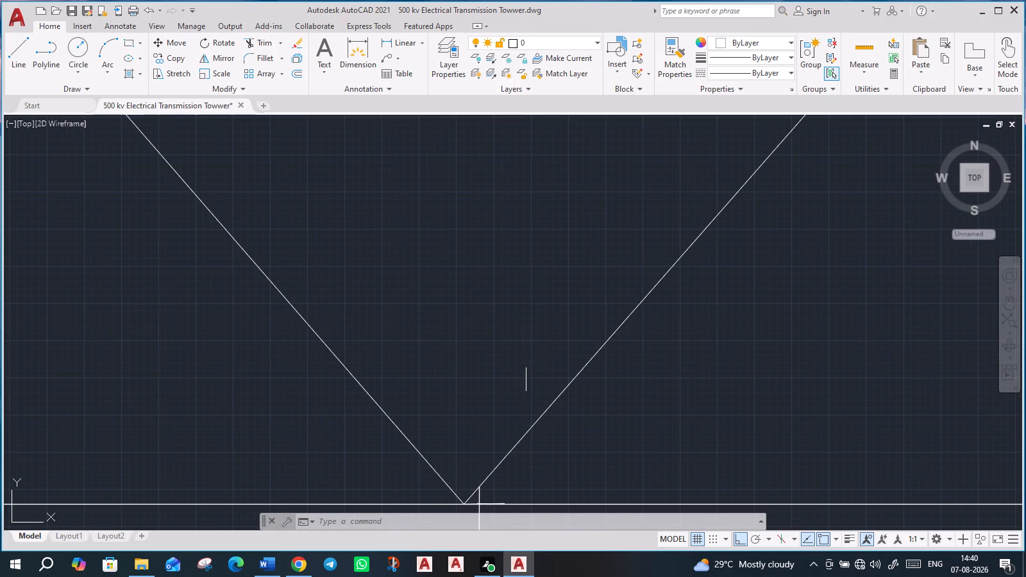
middle_drag(526, 369, 526, 225)
scroll(525, 272, down, 5)
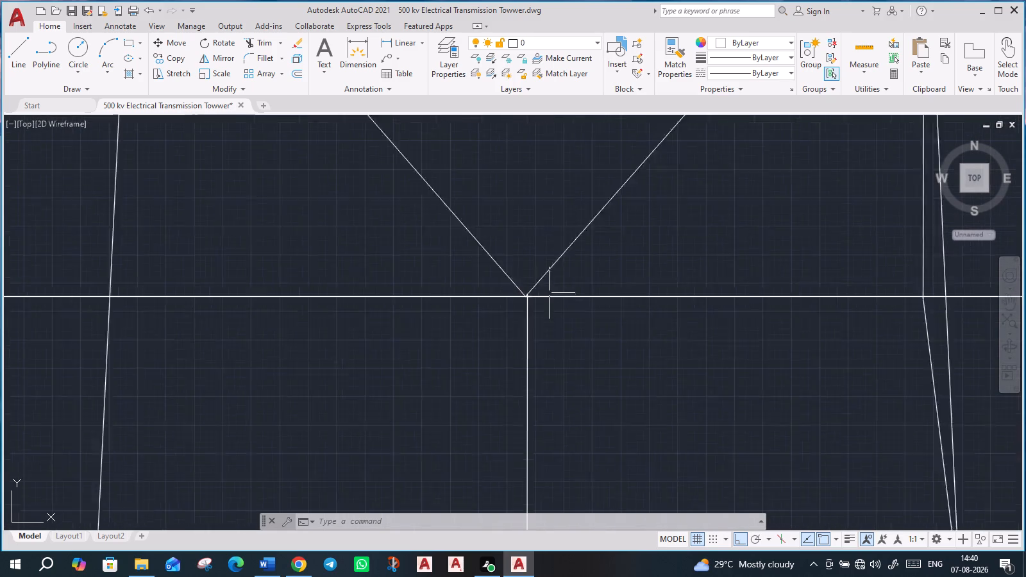
scroll(549, 293, down, 5)
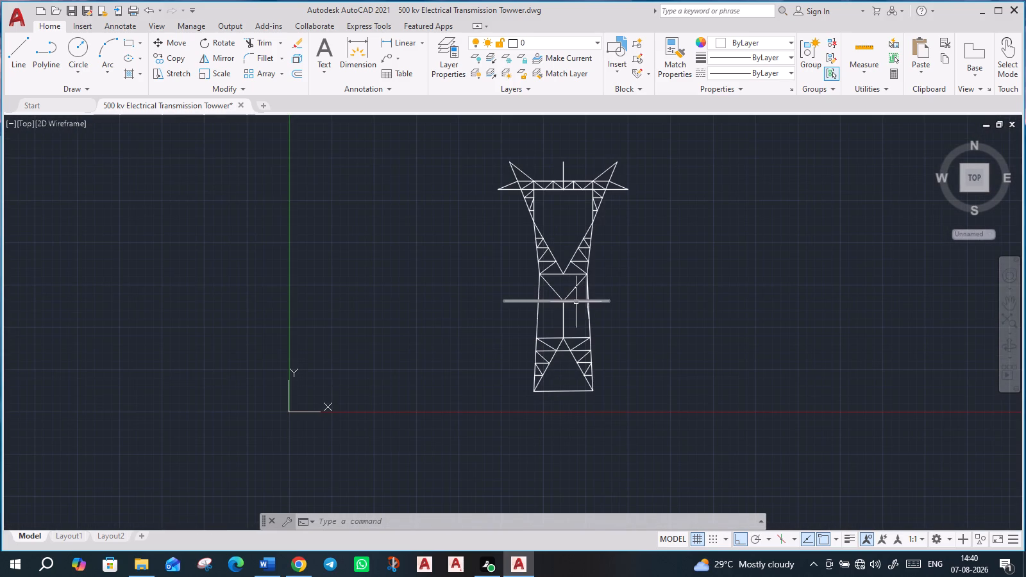
Stretch the lower end of the left V-brace diagonal to the intersection of the centre vertical and the horizontal.
scroll(572, 301, up, 3)
scroll(516, 300, up, 3)
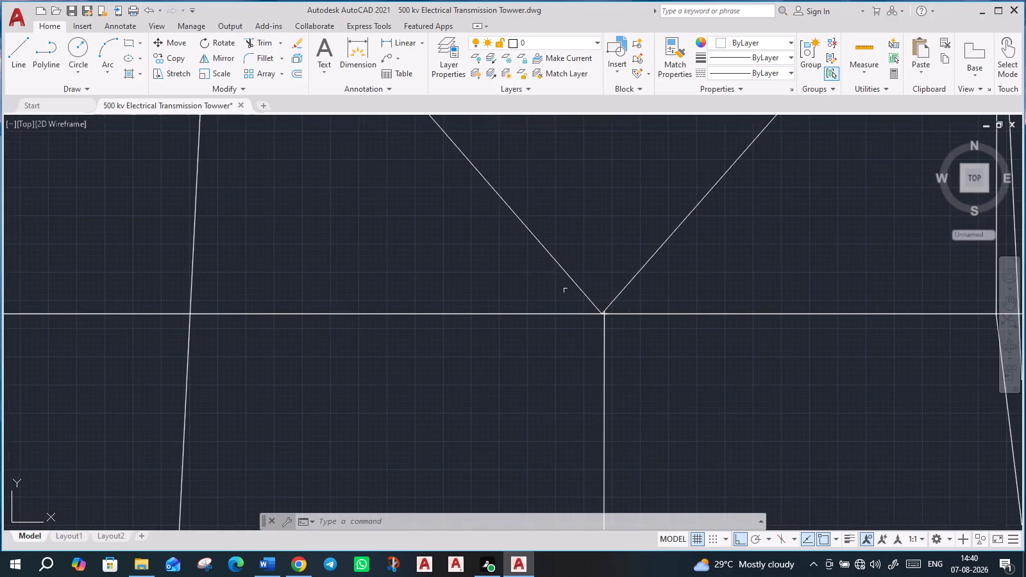
scroll(568, 290, up, 2)
middle_drag(684, 308, 578, 265)
scroll(580, 285, up, 3)
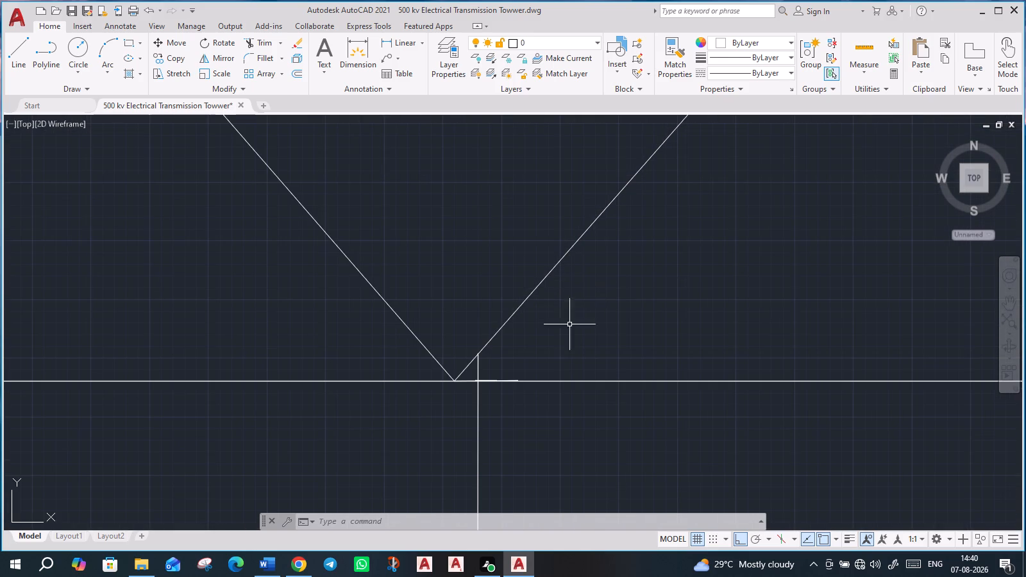
middle_drag(539, 342, 530, 310)
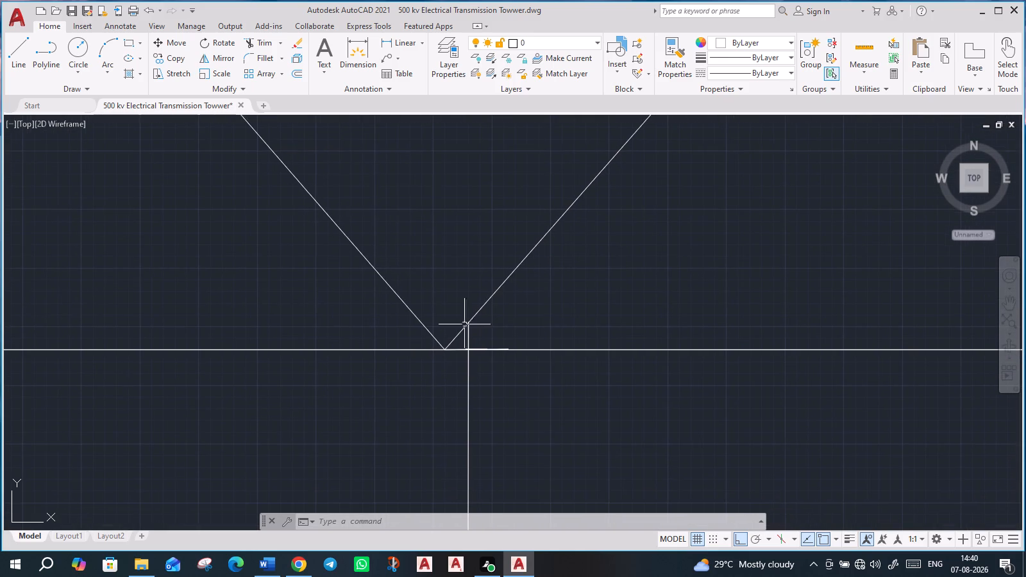
click(426, 326)
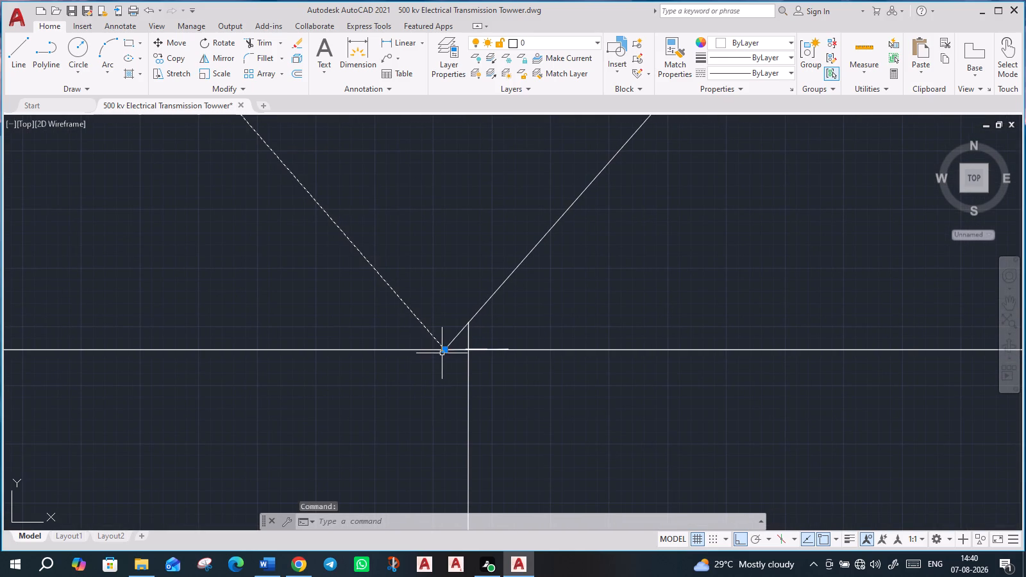
click(442, 352)
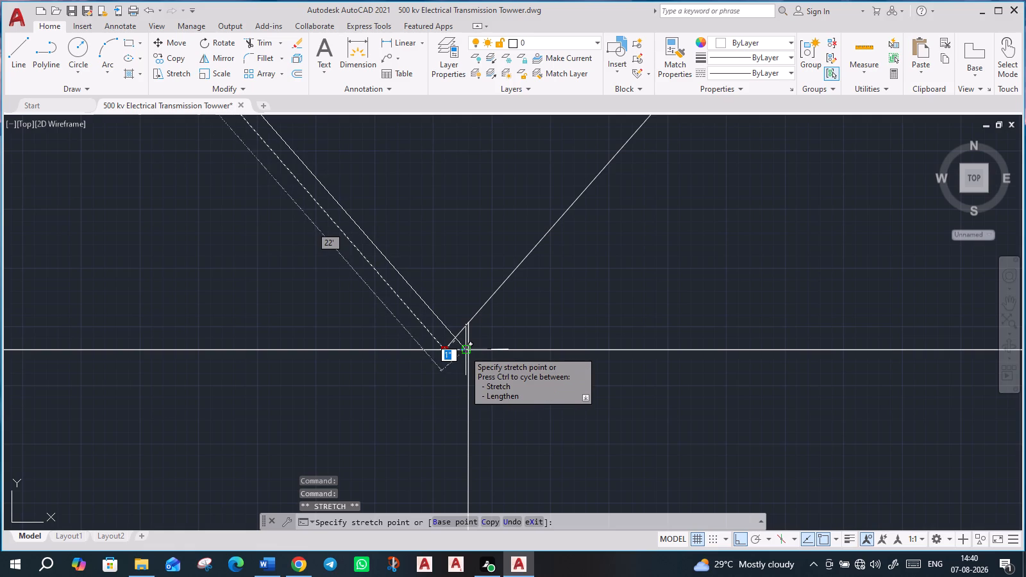
scroll(465, 351, up, 4)
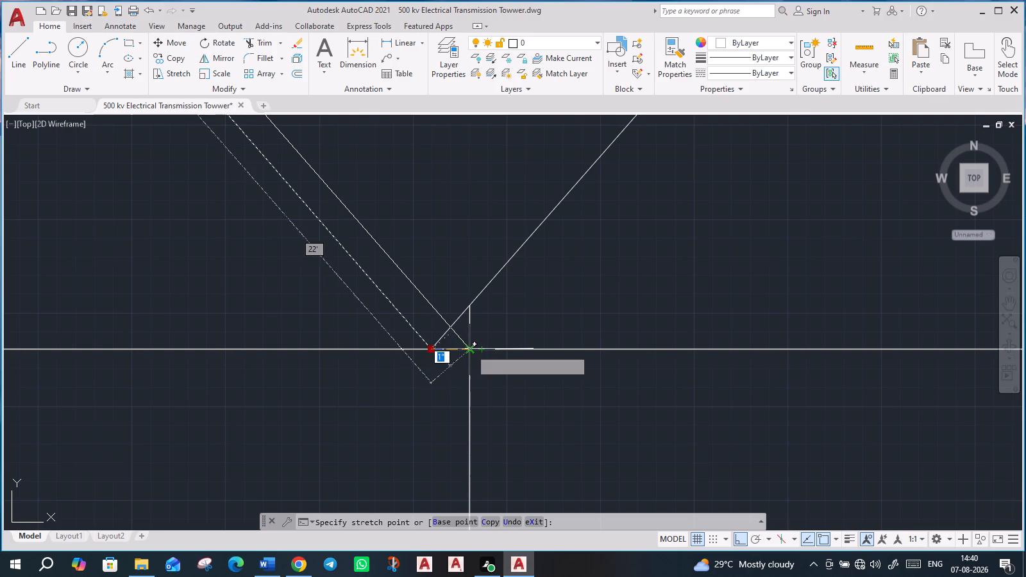
click(471, 349)
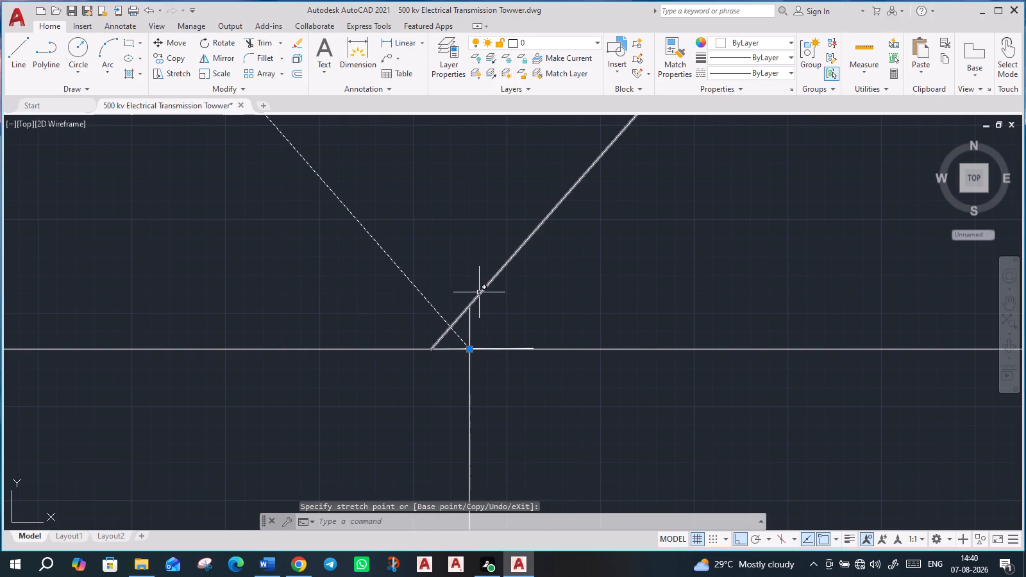
Stretch the lower end of the right V-brace diagonal to meet the left diagonal's end on the centre vertical.
click(480, 292)
click(430, 349)
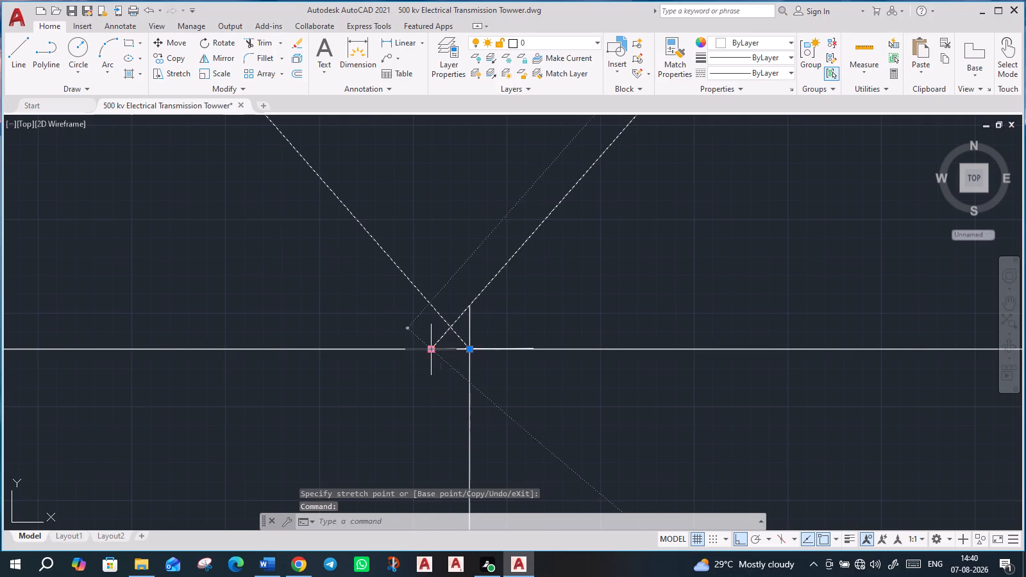
click(471, 351)
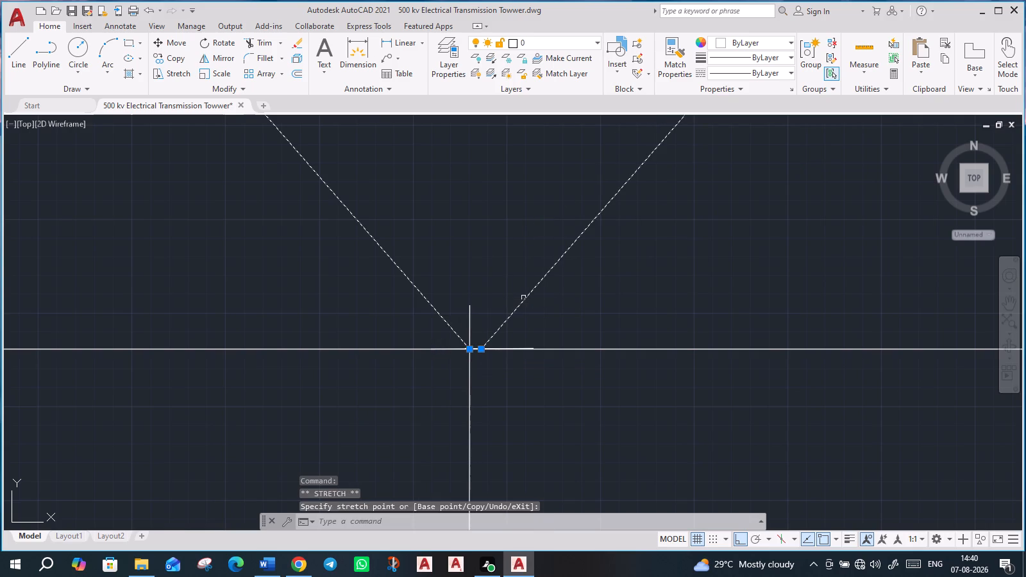
click(482, 347)
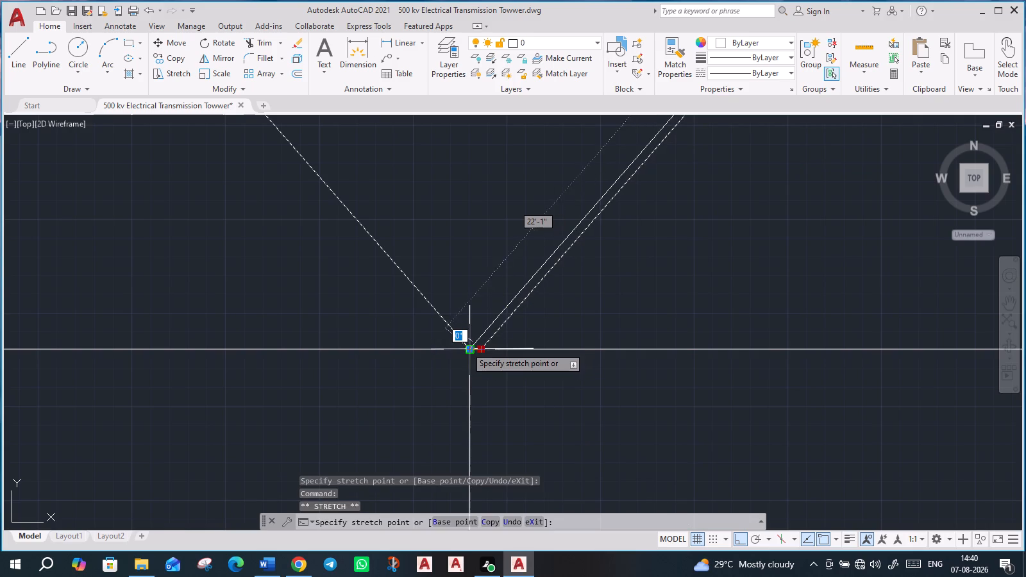
click(466, 347)
key(Escape)
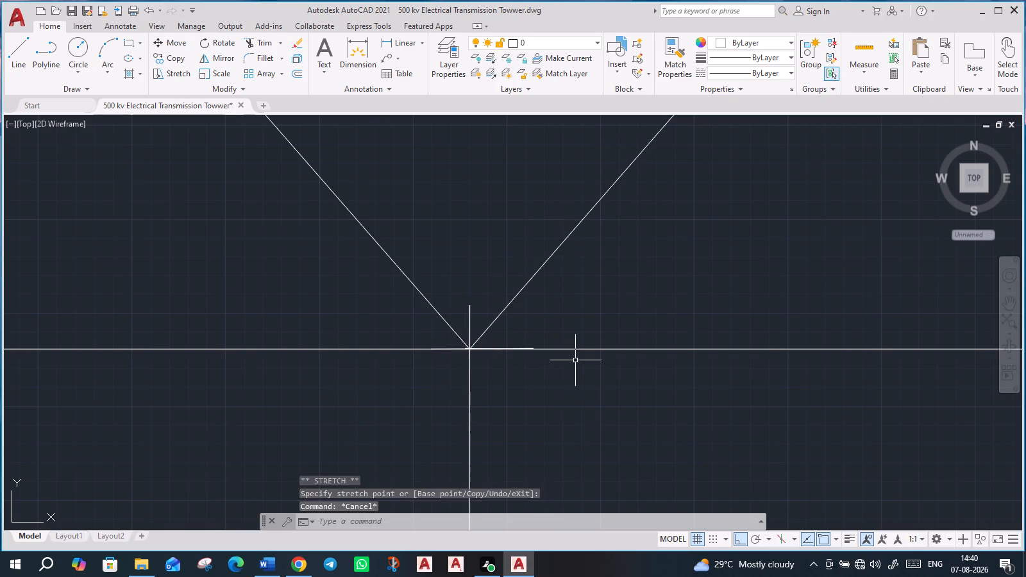
scroll(575, 360, down, 11)
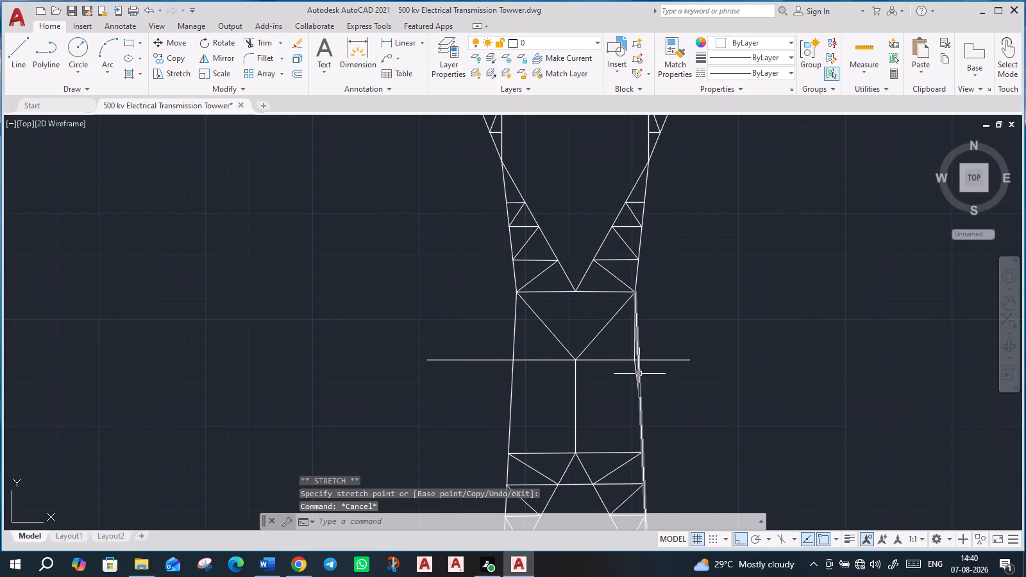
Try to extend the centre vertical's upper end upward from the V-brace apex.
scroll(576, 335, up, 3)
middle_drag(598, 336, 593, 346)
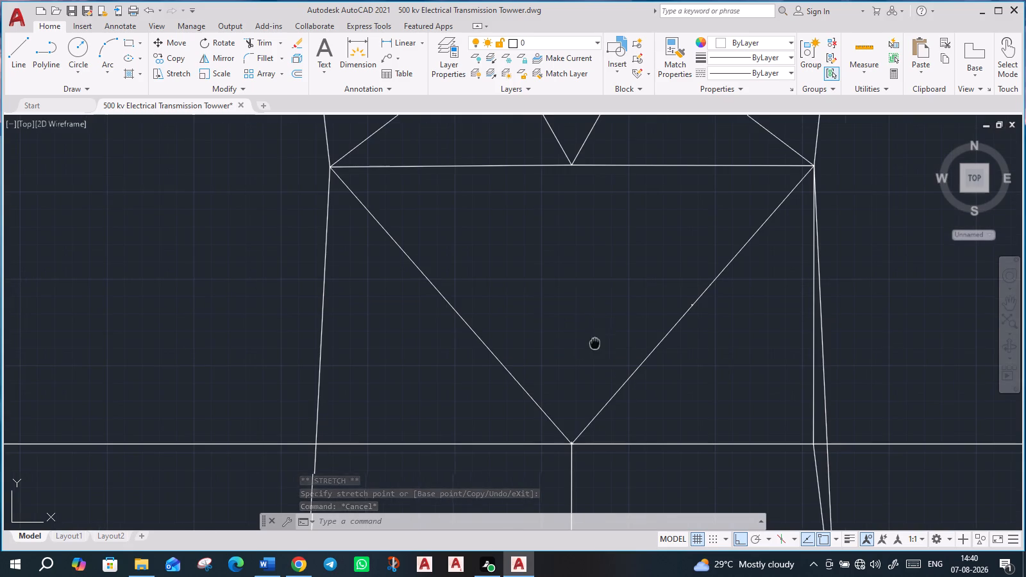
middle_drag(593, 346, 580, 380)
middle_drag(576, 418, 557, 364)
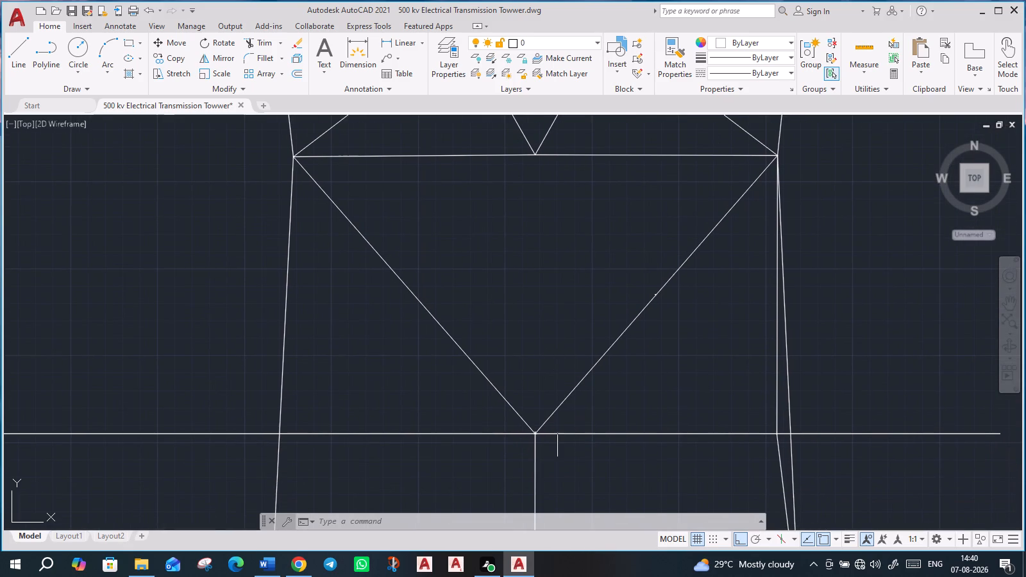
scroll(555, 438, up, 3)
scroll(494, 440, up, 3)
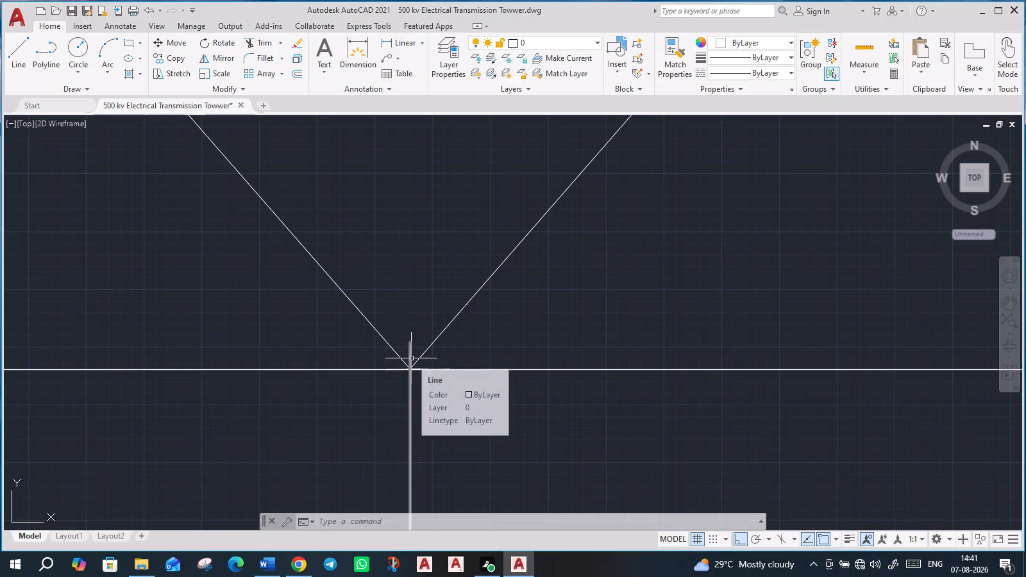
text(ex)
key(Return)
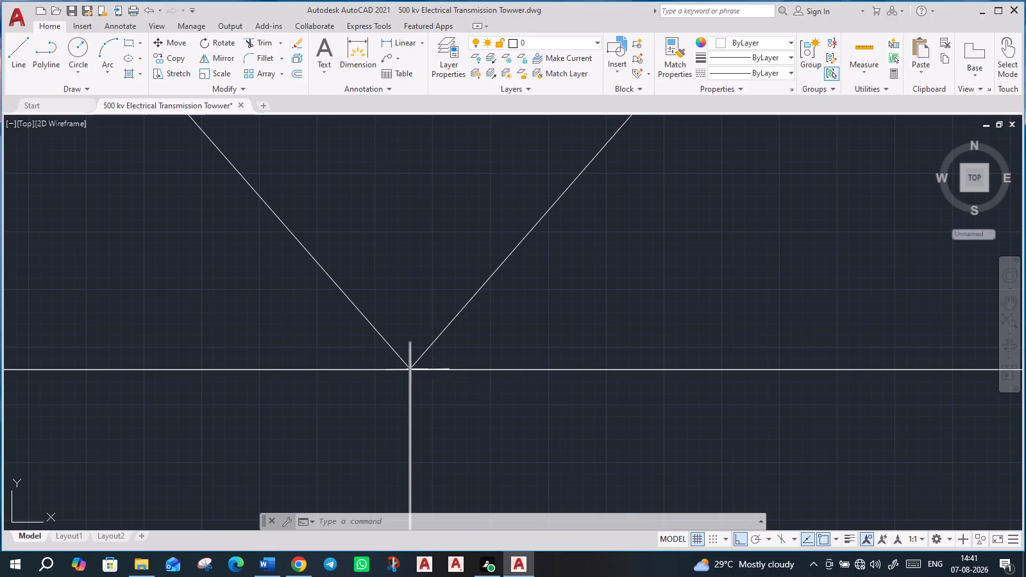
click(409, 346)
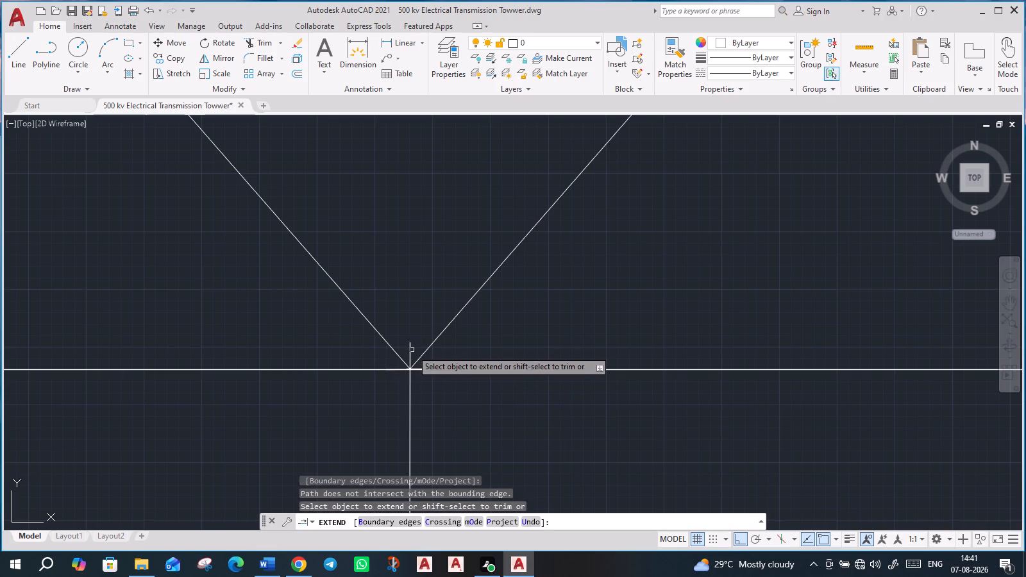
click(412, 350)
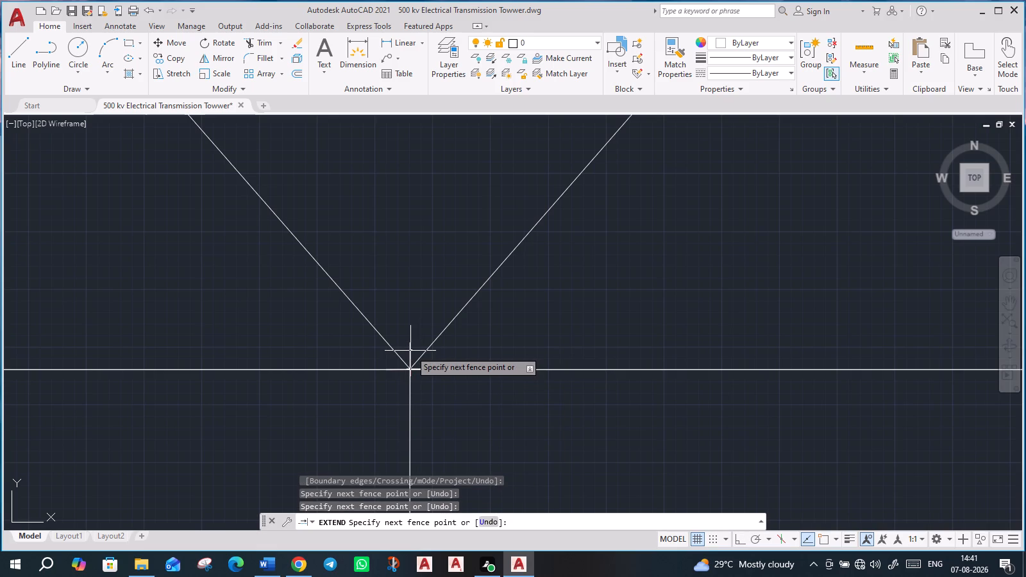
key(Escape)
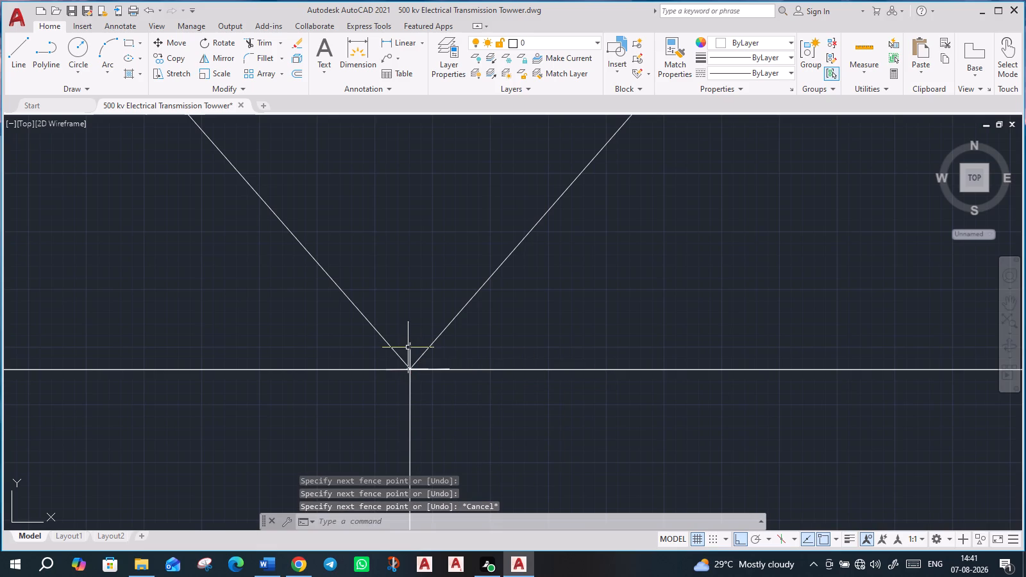
Extend the centre vertical upward through the V-arm junction to the lower chord of the top crossarm.
key(Return)
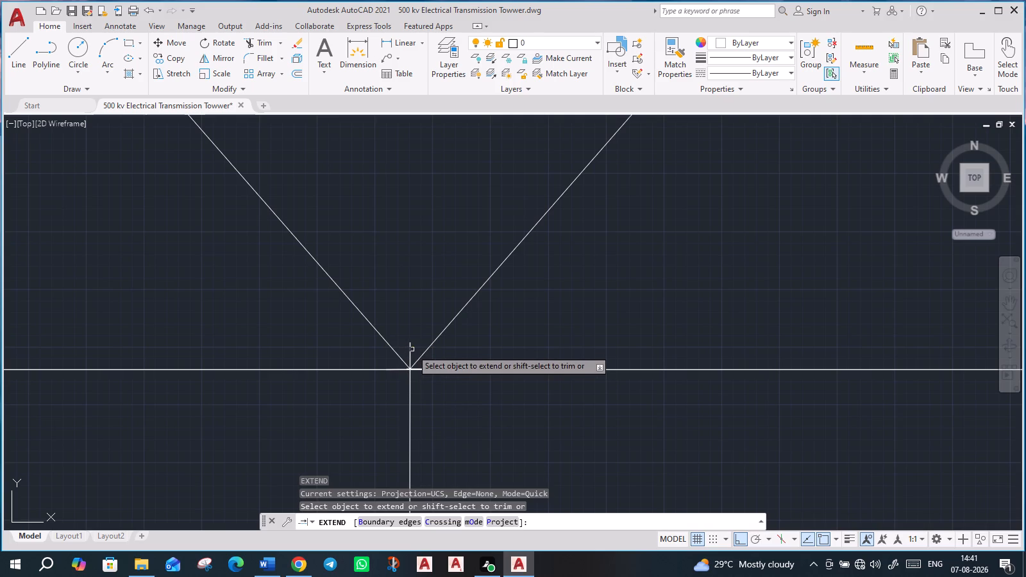
scroll(412, 349, down, 11)
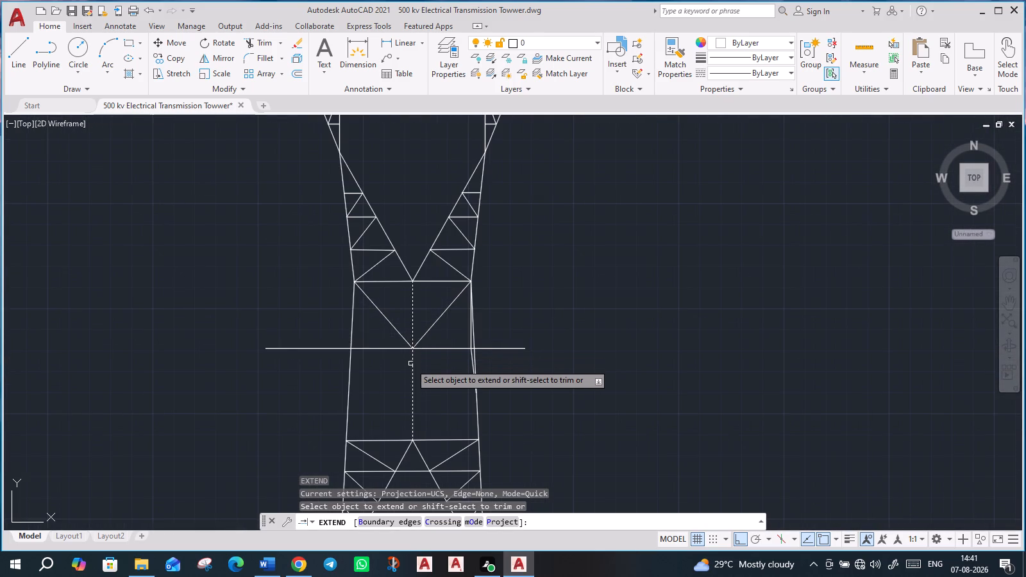
click(410, 364)
scroll(391, 270, up, 3)
scroll(462, 283, up, 3)
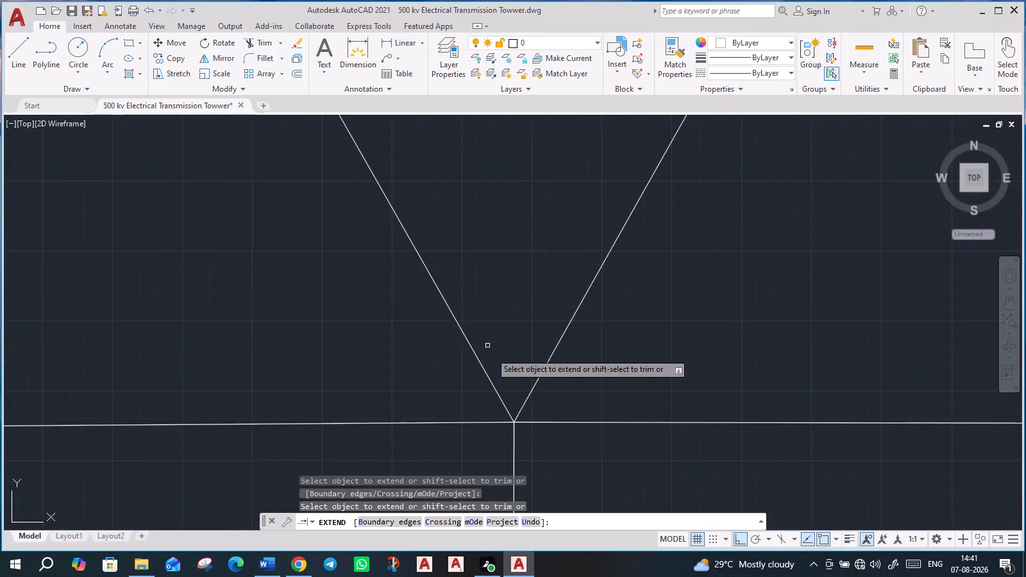
scroll(519, 404, up, 3)
middle_drag(536, 455, 503, 306)
scroll(487, 326, up, 2)
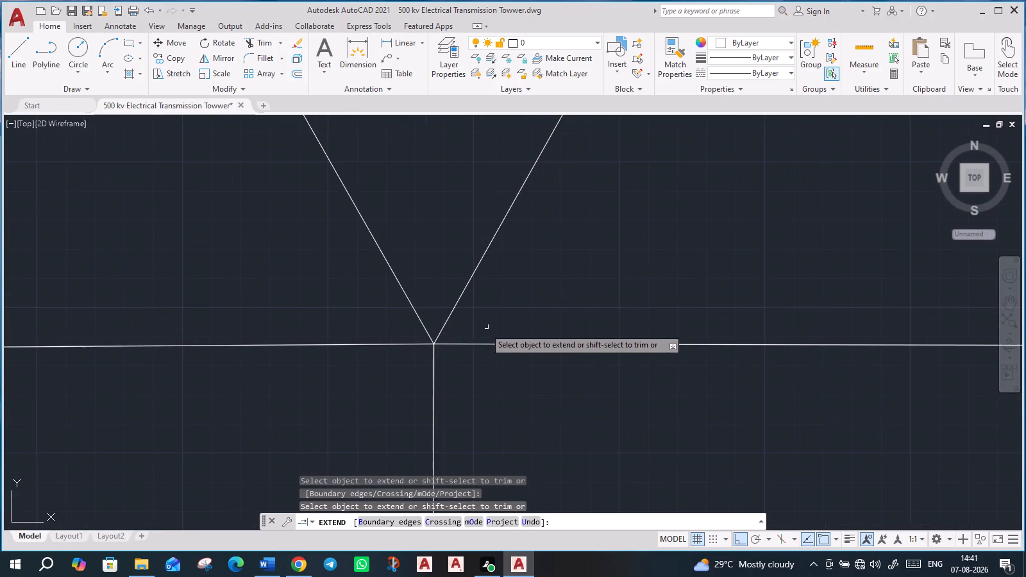
scroll(472, 335, up, 2)
scroll(472, 335, down, 14)
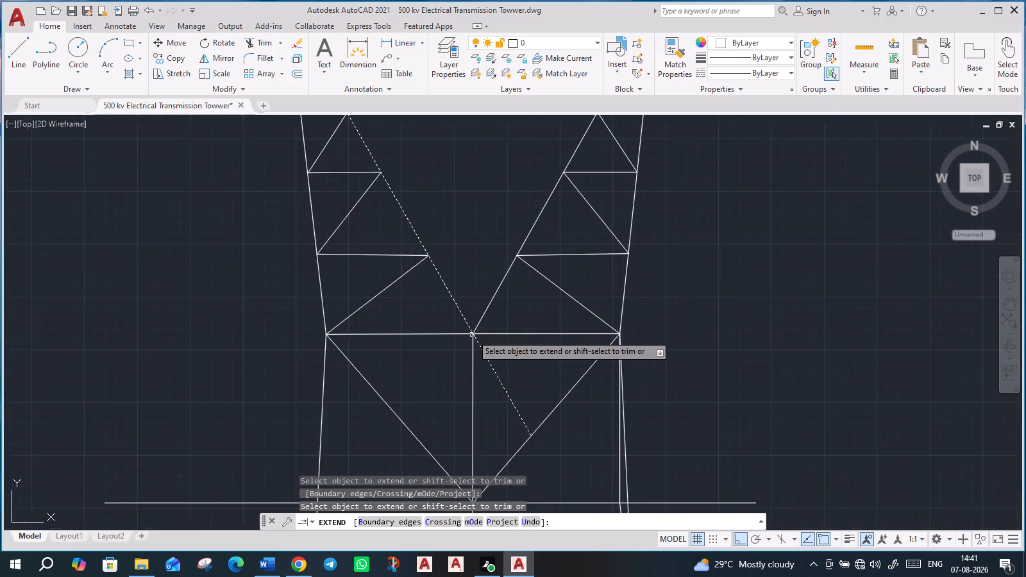
scroll(472, 335, down, 2)
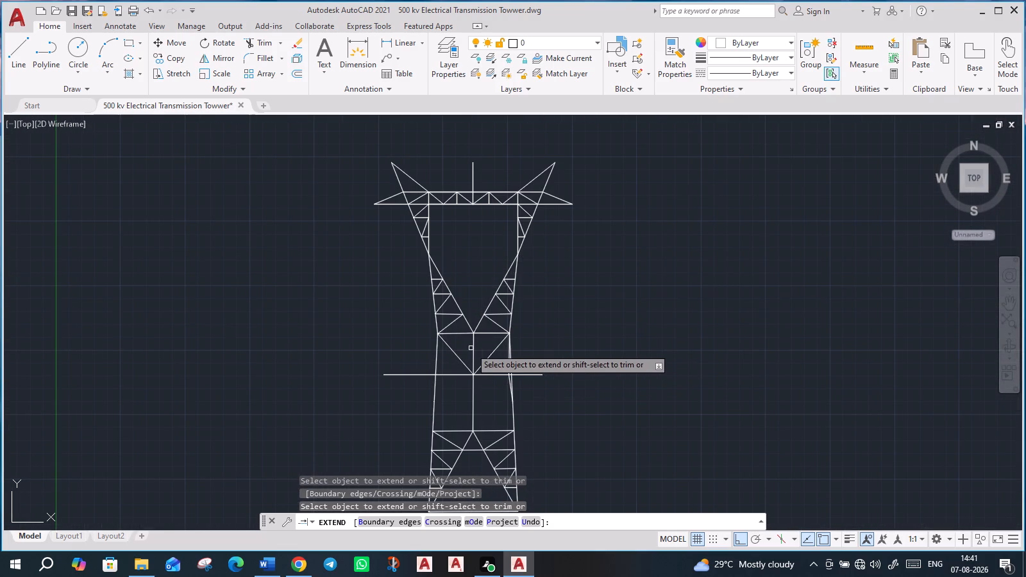
click(473, 340)
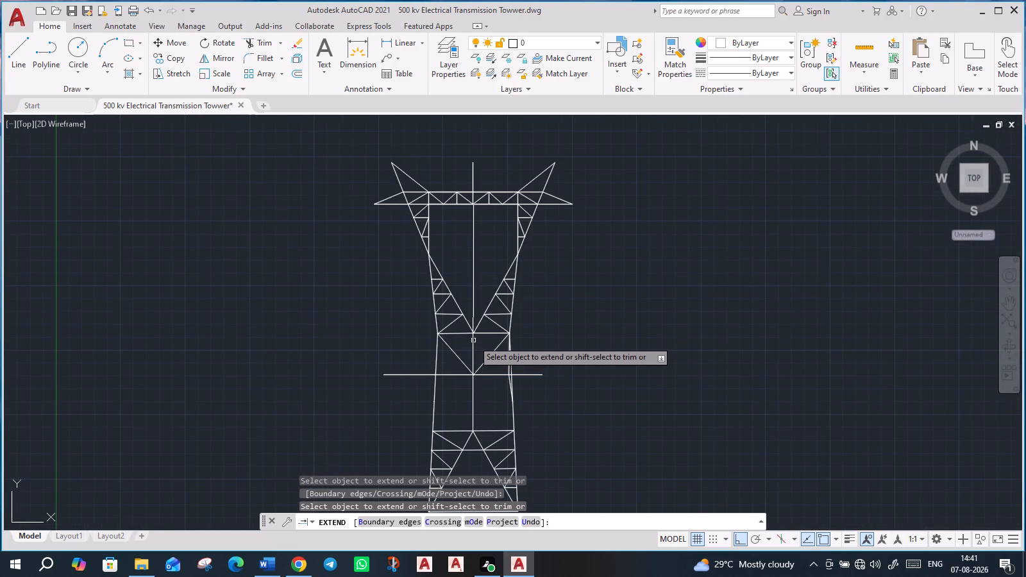
scroll(596, 362, up, 3)
scroll(595, 362, down, 3)
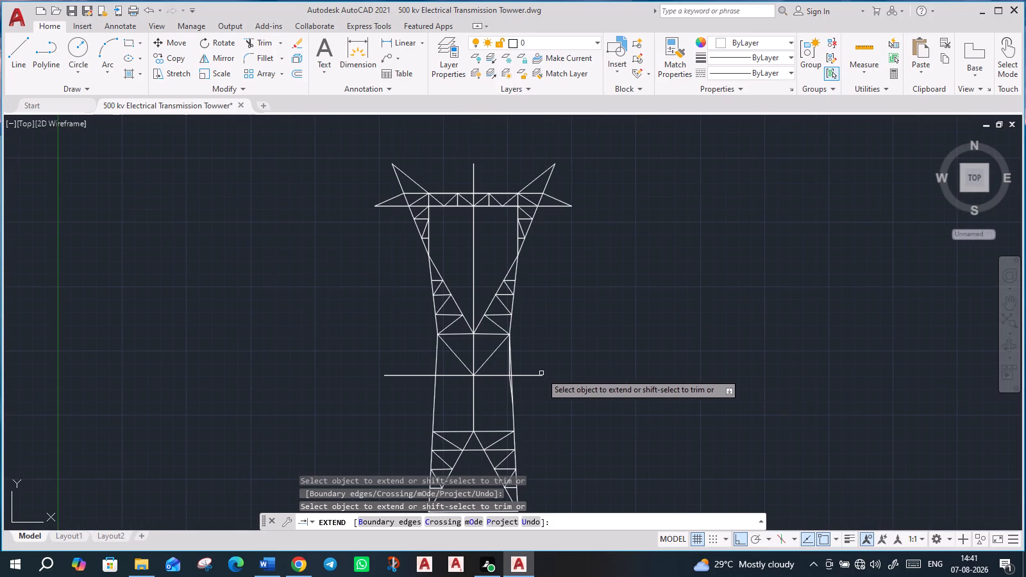
key(Escape)
Offset the long horizontal at the V-brace apex downward three times, at a picked spacing of about 5'.
scroll(540, 378, up, 2)
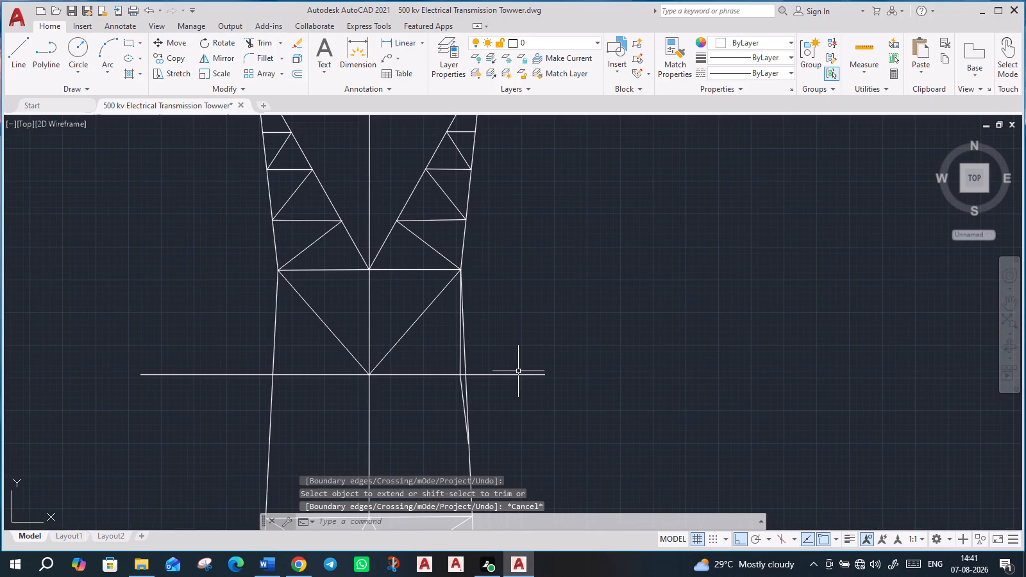
click(519, 375)
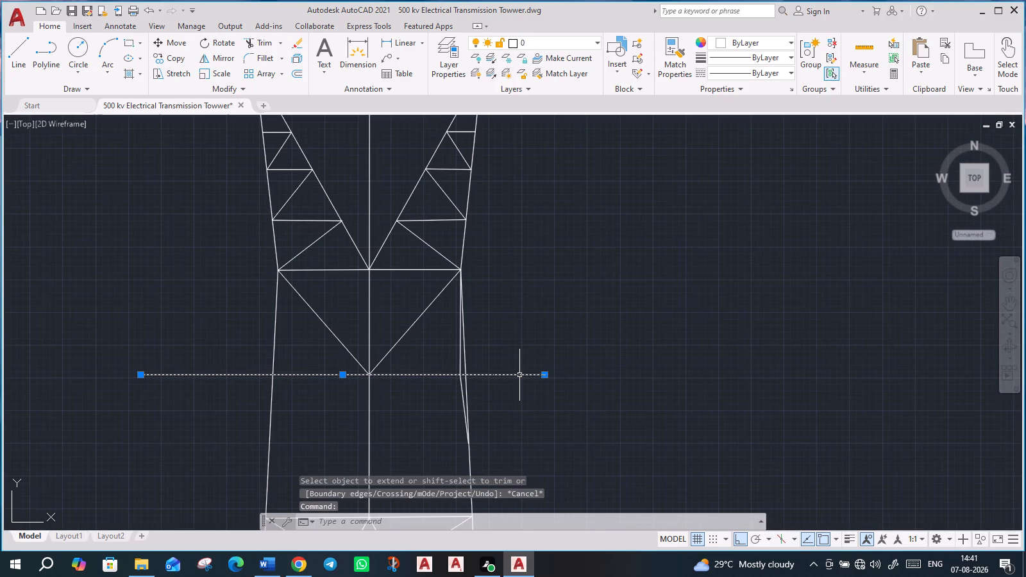
key(o)
key(Return)
scroll(564, 426, down, 2)
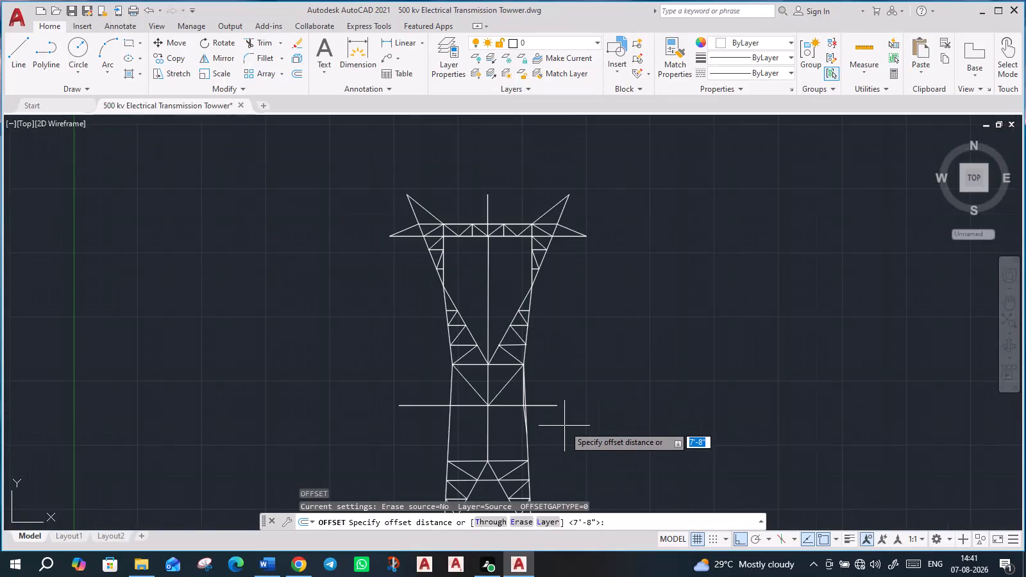
middle_drag(564, 415, 552, 351)
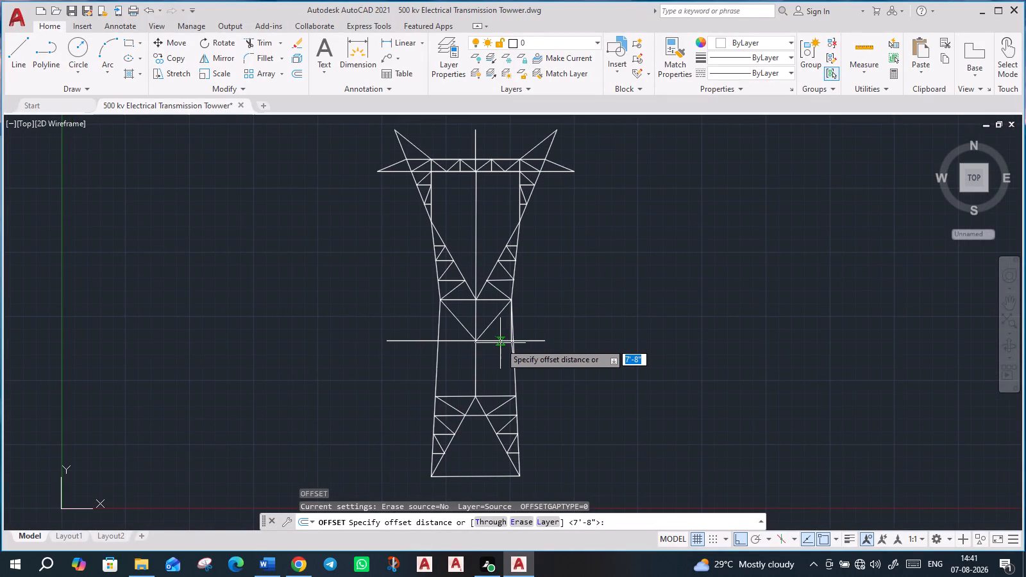
click(500, 342)
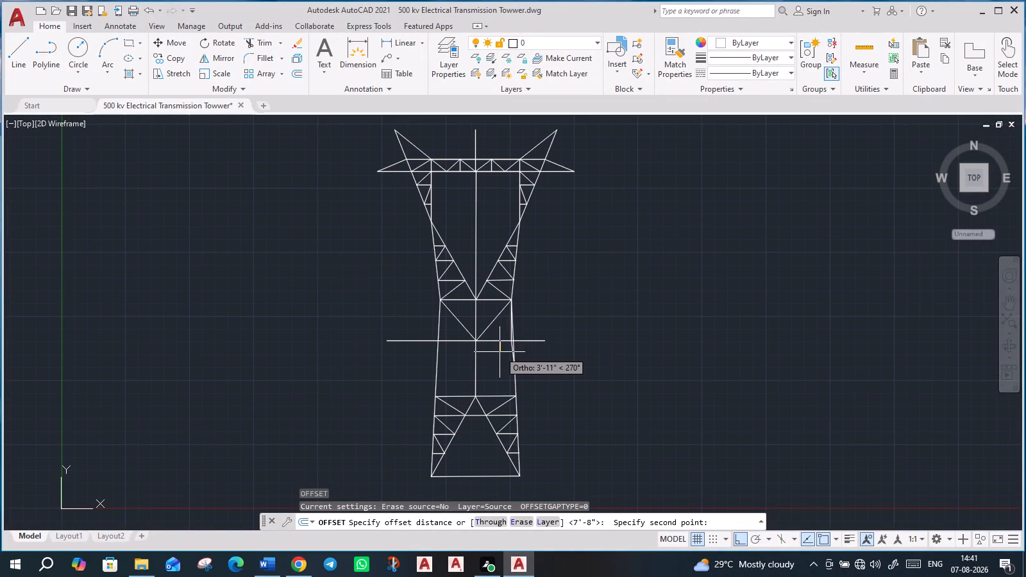
click(500, 353)
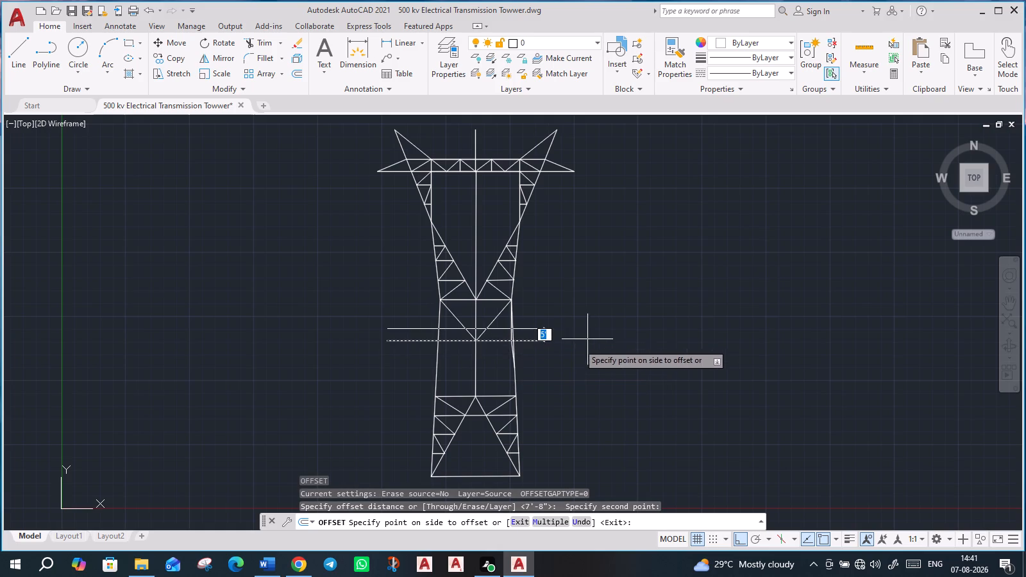
click(519, 379)
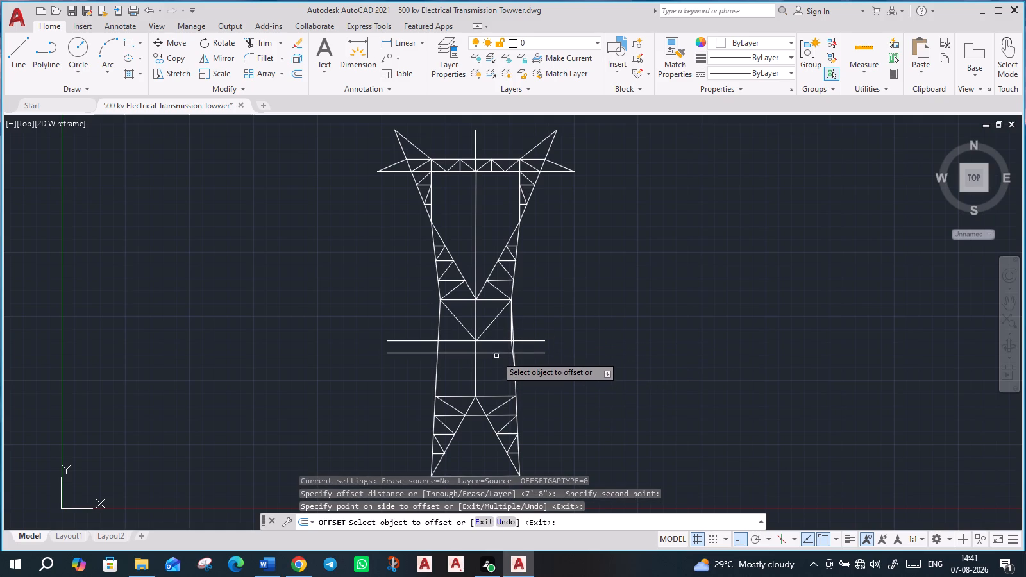
click(497, 355)
click(500, 383)
click(502, 366)
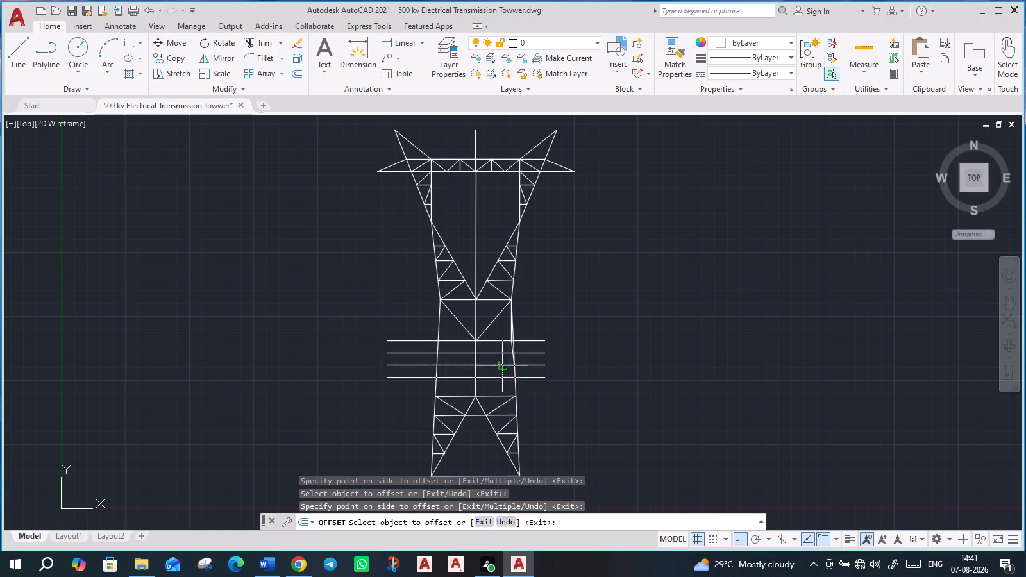
click(502, 380)
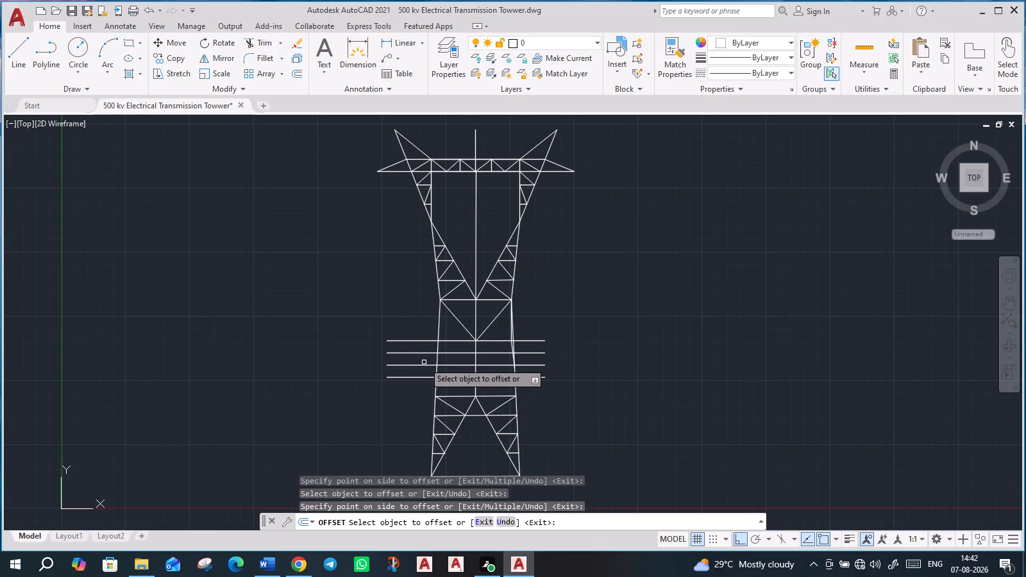
key(Escape)
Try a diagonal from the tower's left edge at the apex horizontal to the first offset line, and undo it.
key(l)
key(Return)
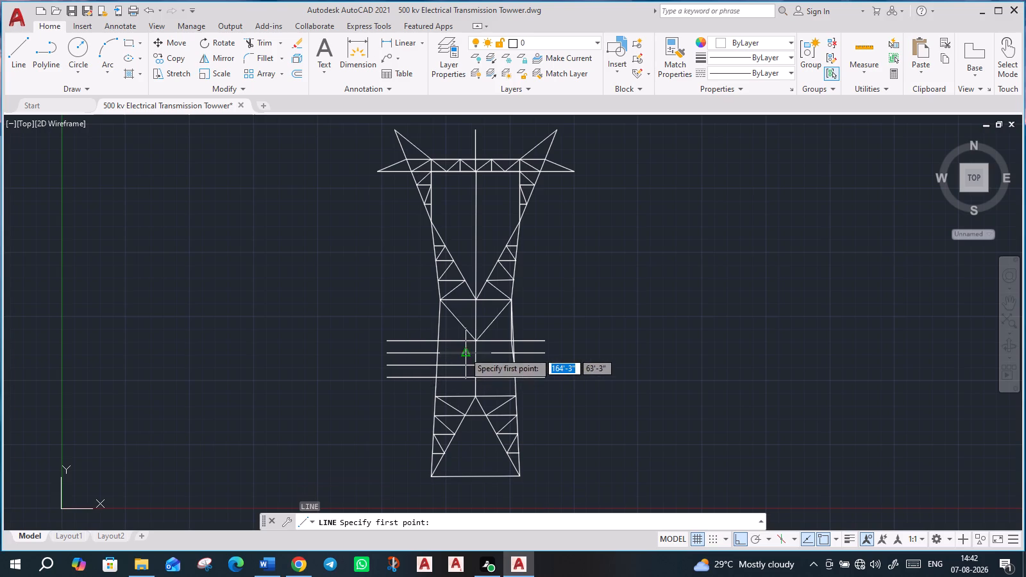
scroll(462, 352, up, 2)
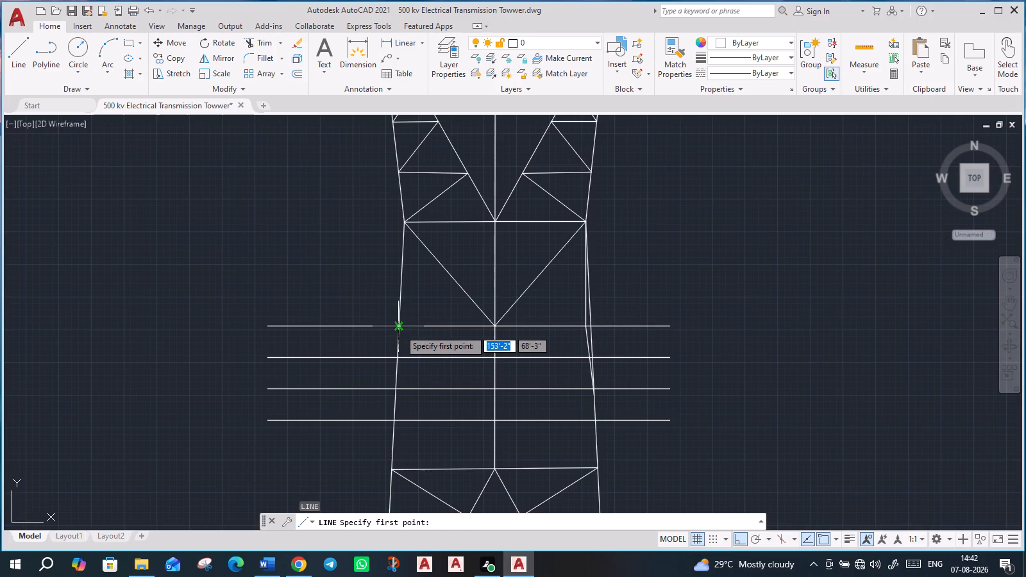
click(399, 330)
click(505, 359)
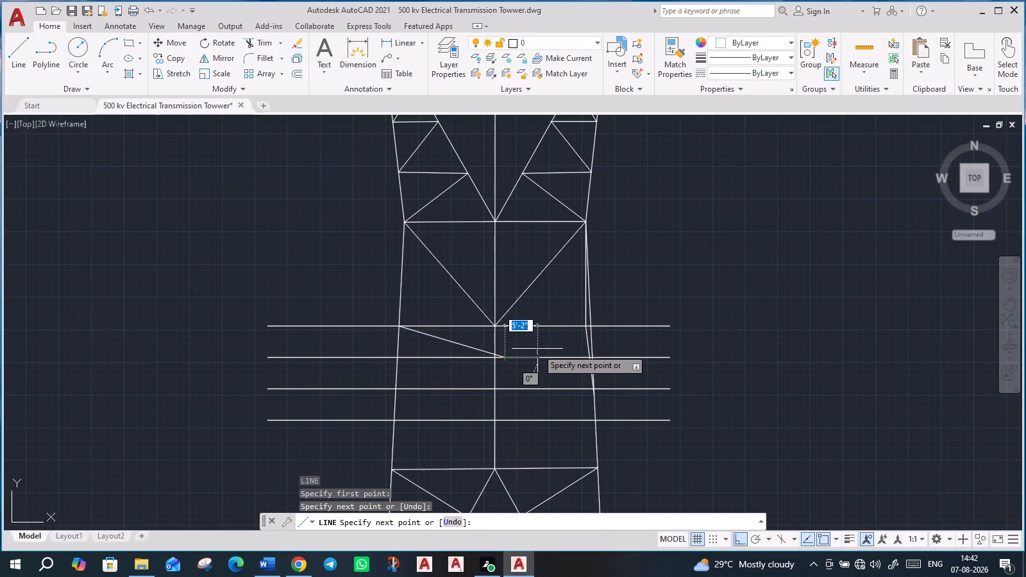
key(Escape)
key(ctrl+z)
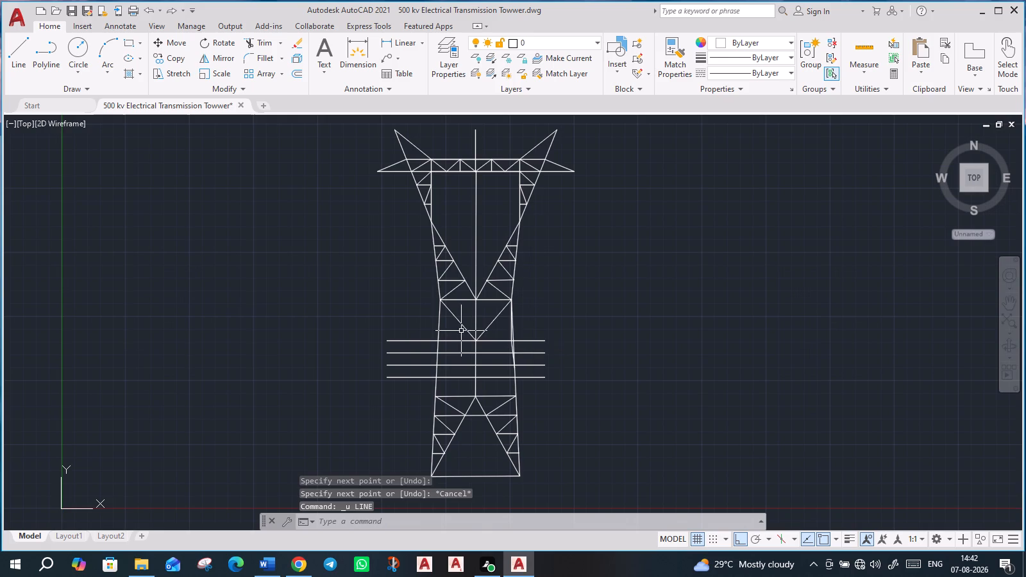
Draw a shallow V brace from both body legs at the apex horizontal down to the centre vertical at the first offset line.
scroll(460, 350, up, 2)
key(l)
key(Return)
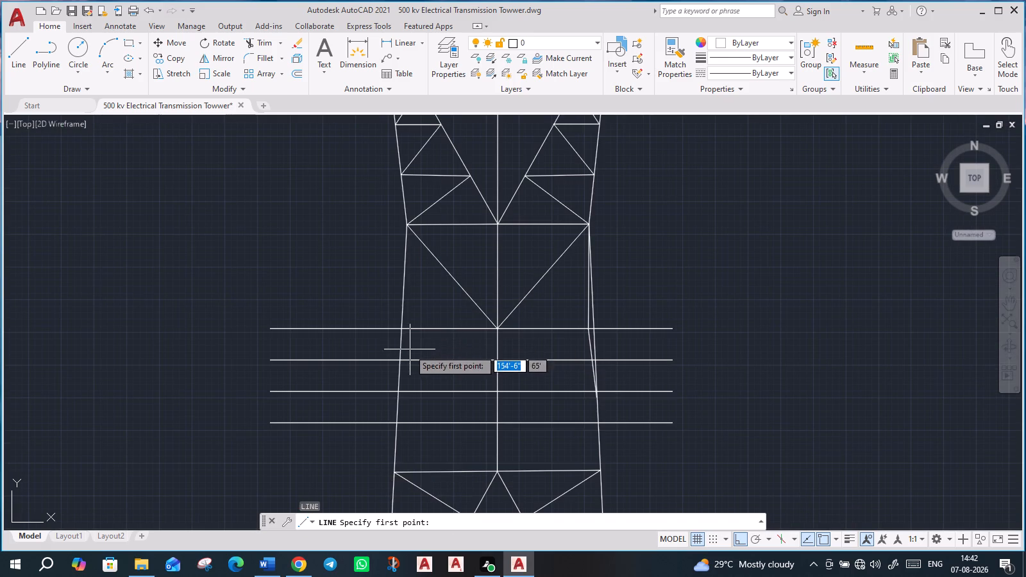
click(400, 332)
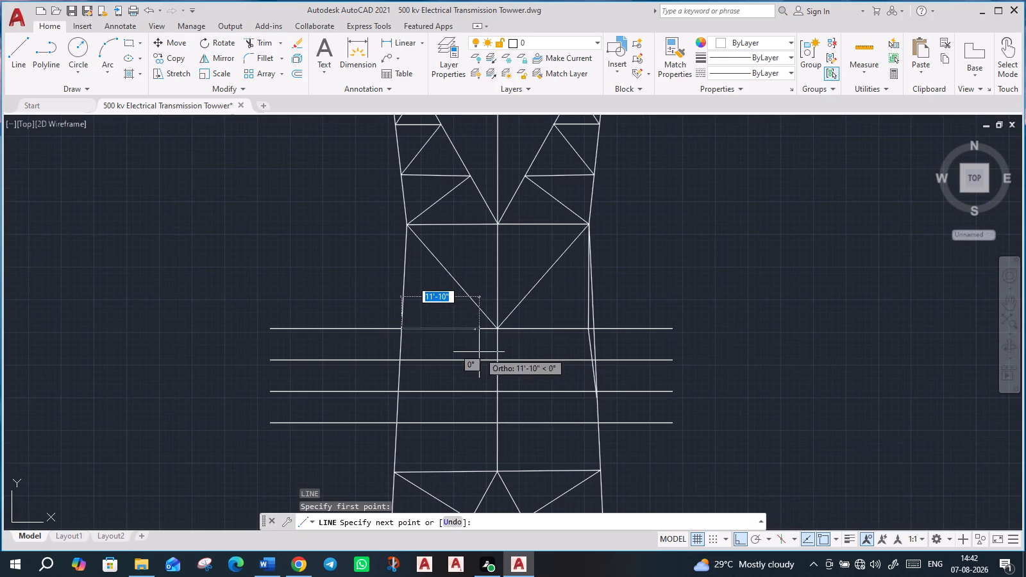
key(F8)
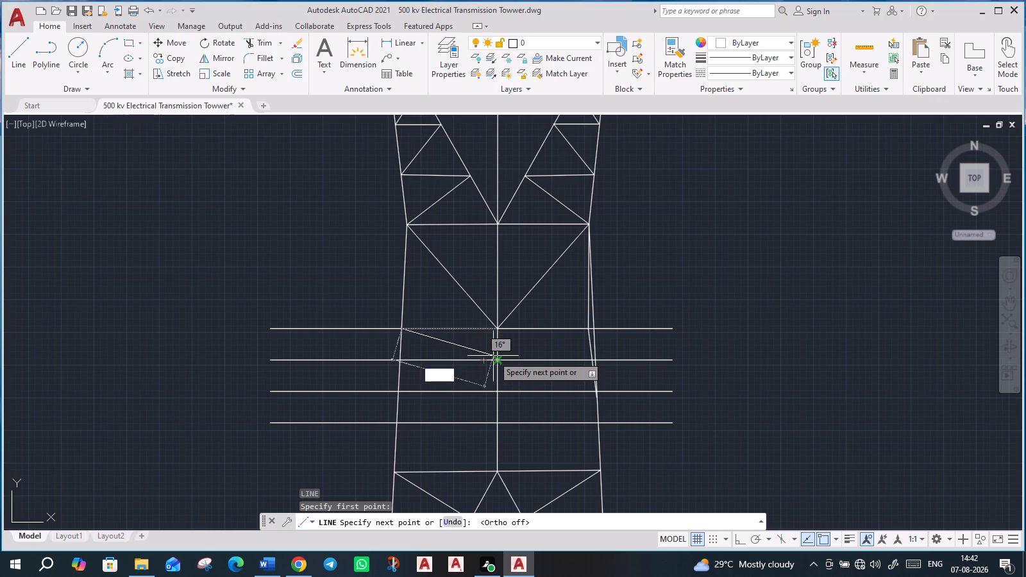
click(494, 359)
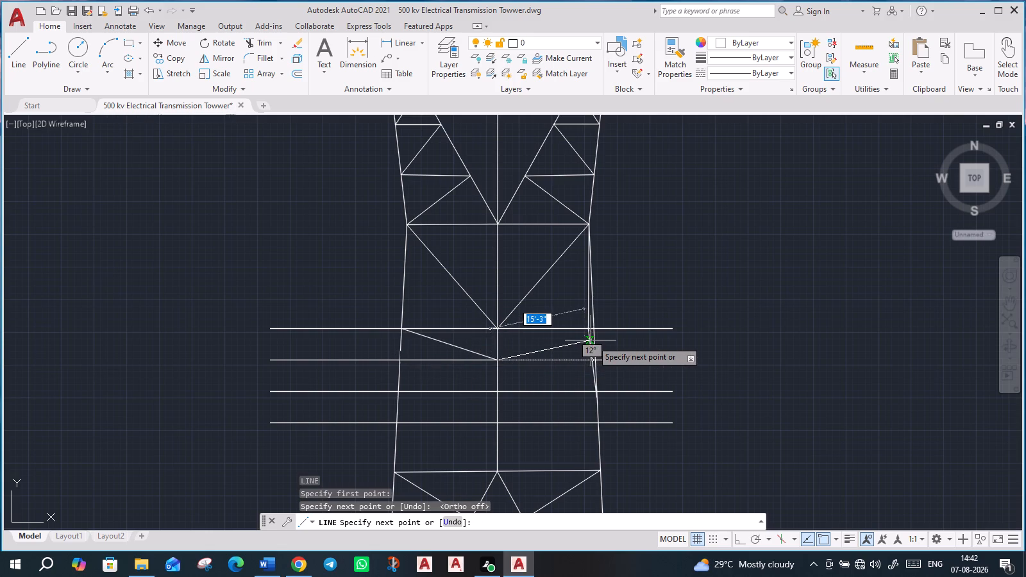
scroll(592, 340, up, 3)
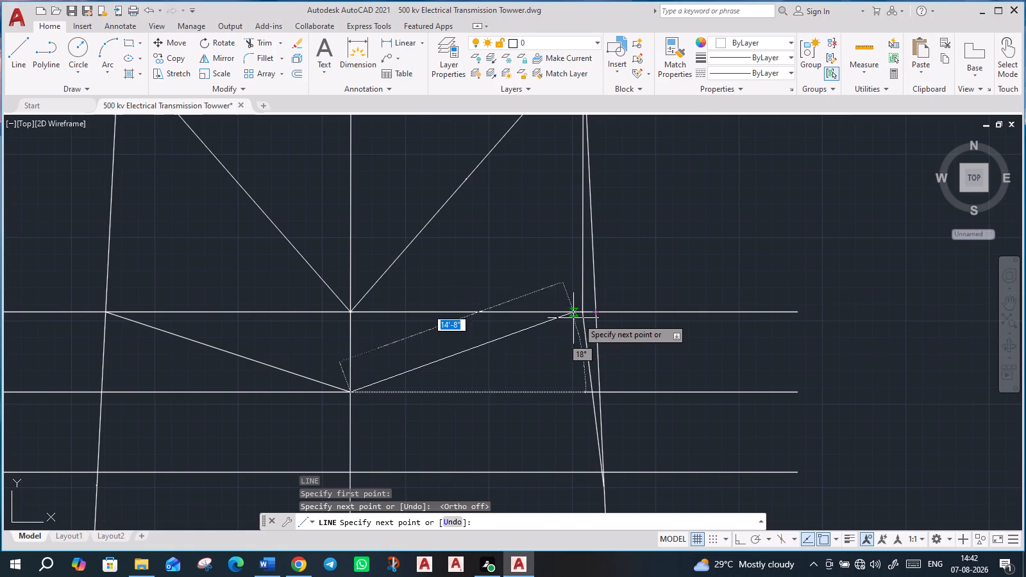
scroll(578, 318, down, 2)
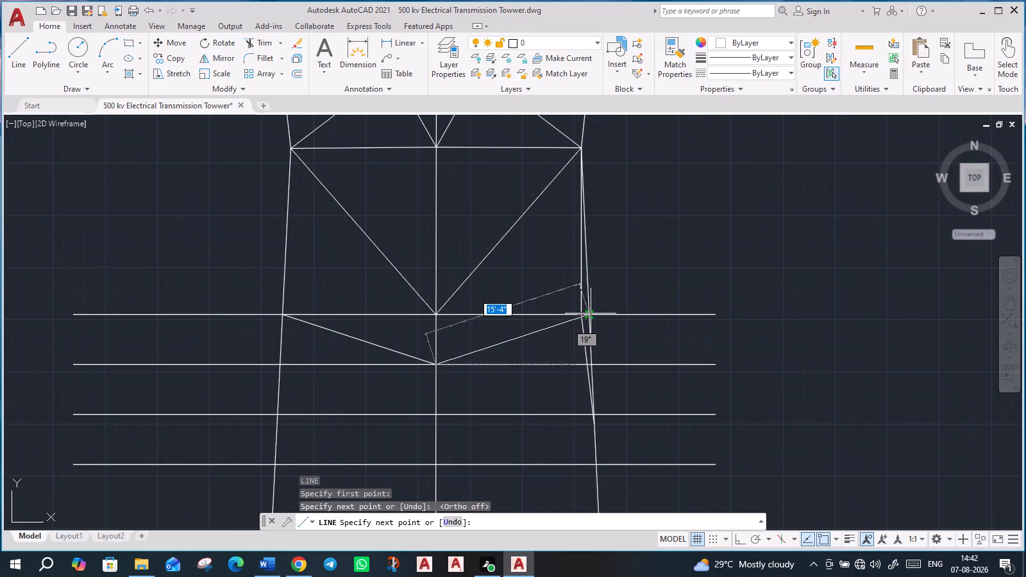
scroll(591, 314, up, 2)
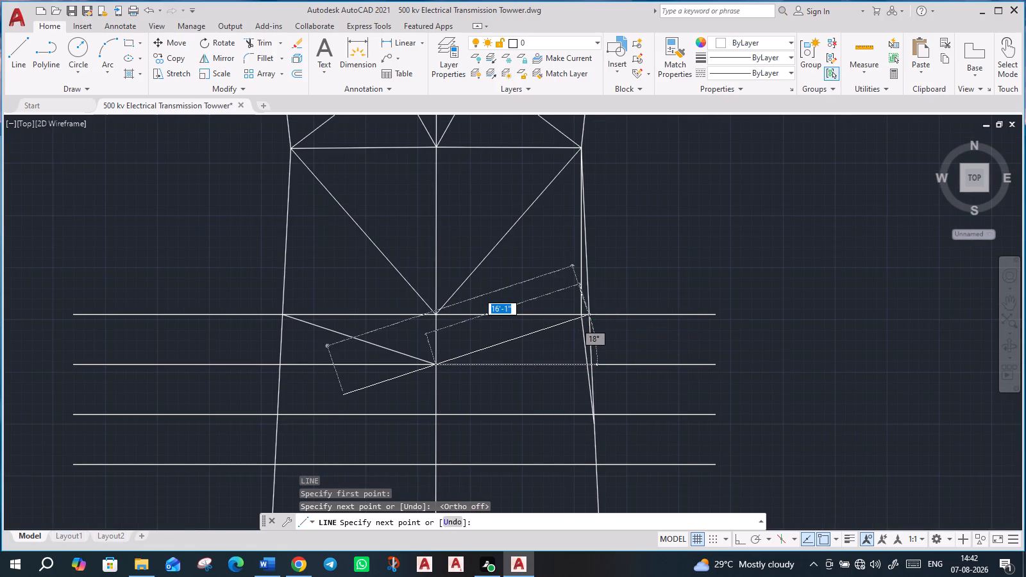
scroll(591, 314, up, 3)
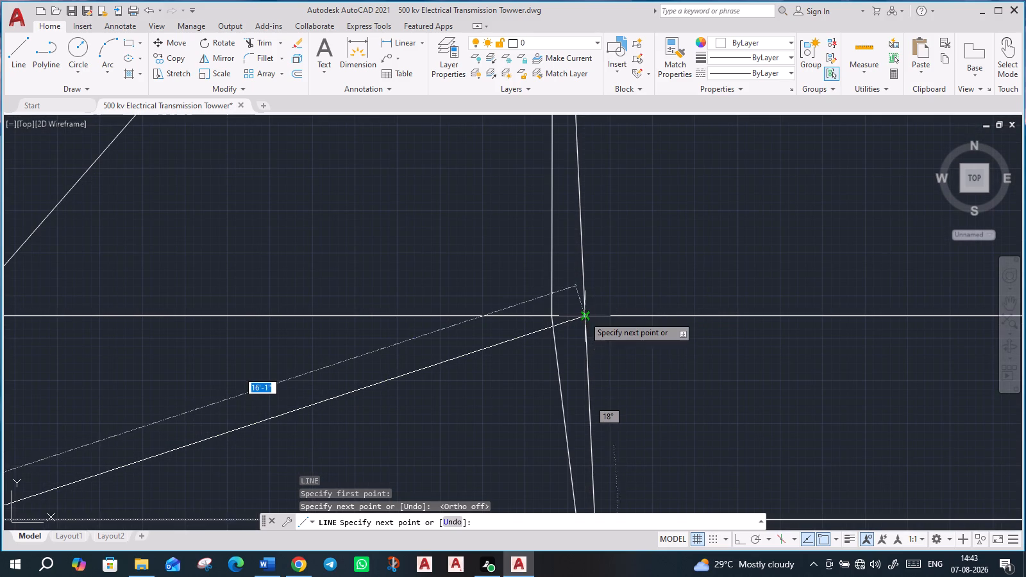
click(584, 316)
key(Escape)
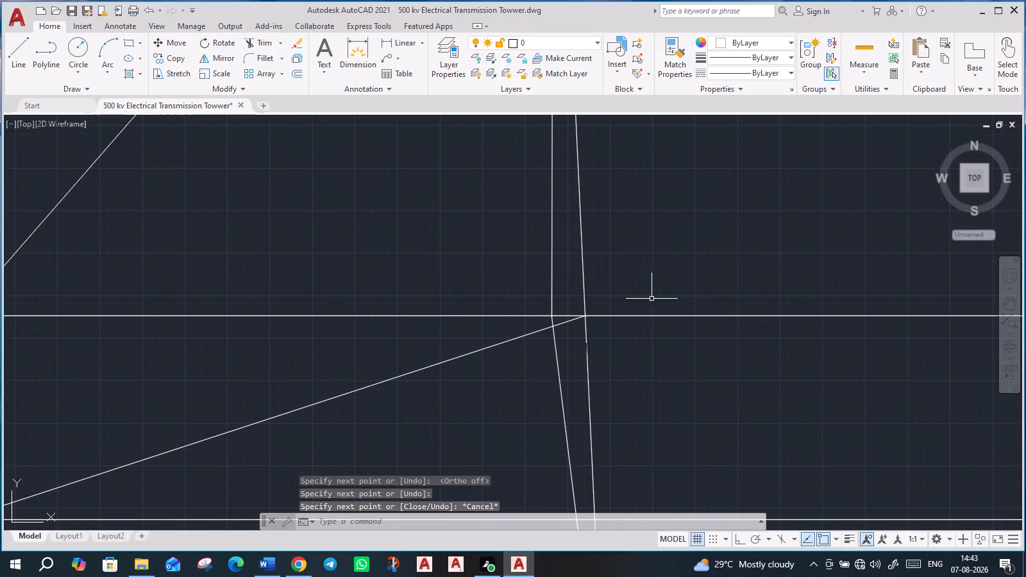
Trim away the stray vertical and slanted segments inside the right body leg, above the first offset horizontal.
scroll(629, 346, down, 4)
scroll(635, 335, up, 3)
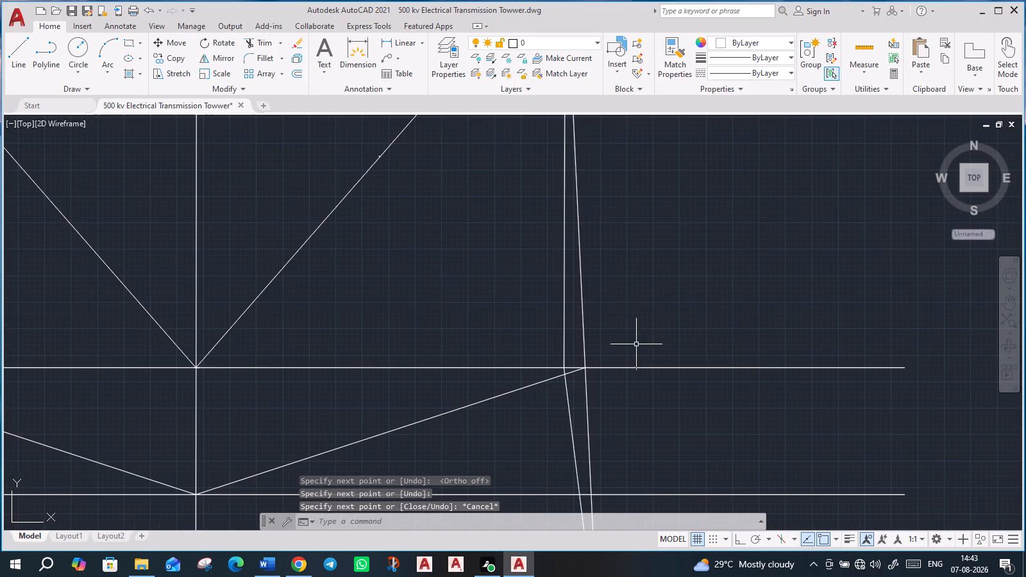
scroll(636, 344, down, 3)
scroll(666, 396, up, 1)
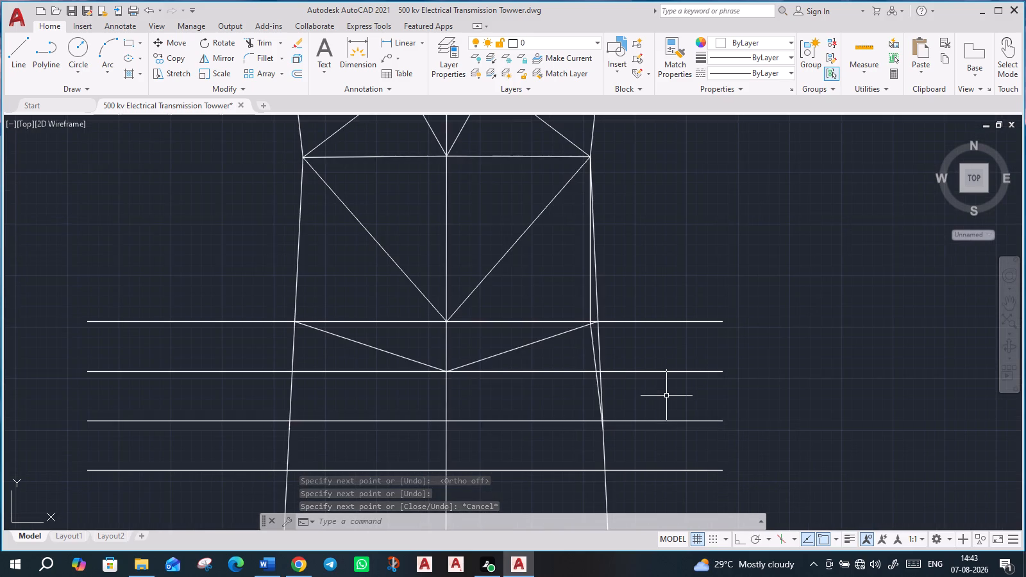
scroll(656, 394, up, 2)
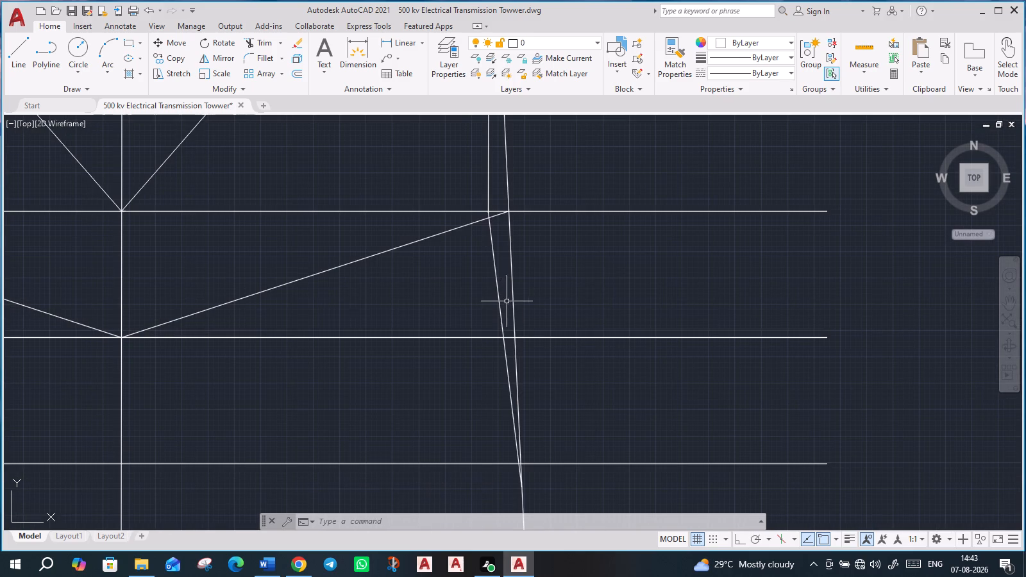
click(269, 44)
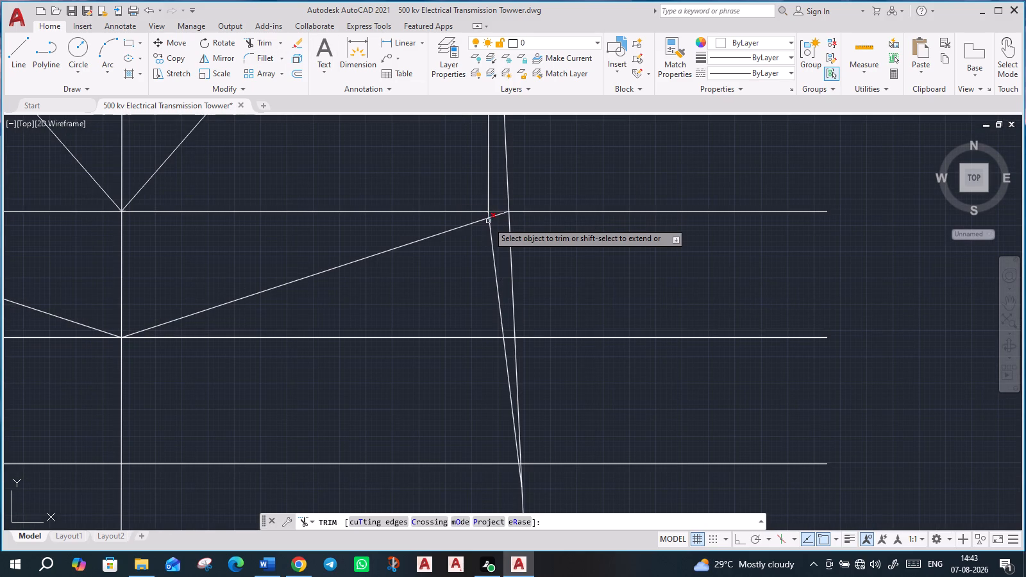
click(488, 234)
click(494, 235)
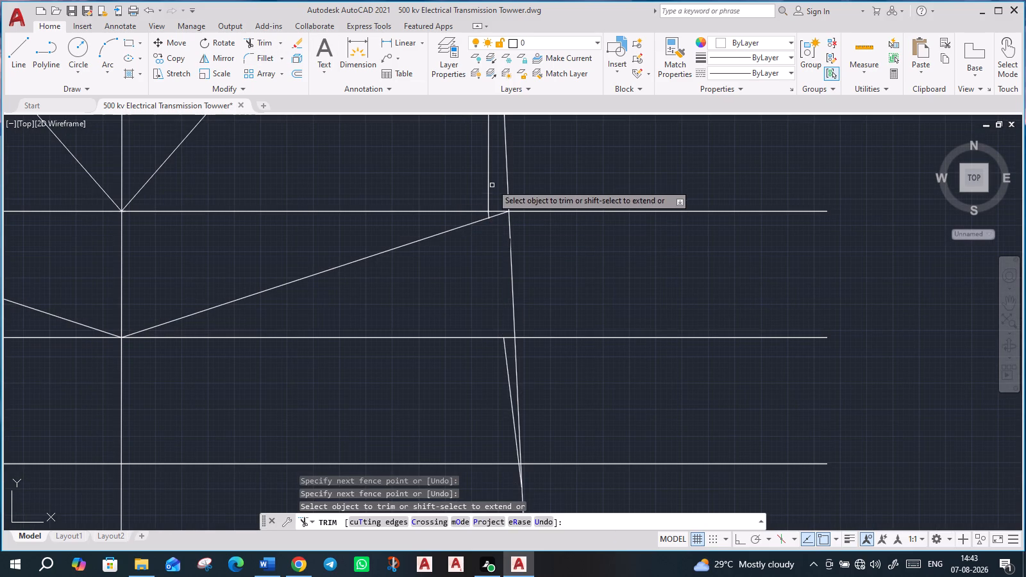
click(490, 179)
drag(490, 179, 478, 178)
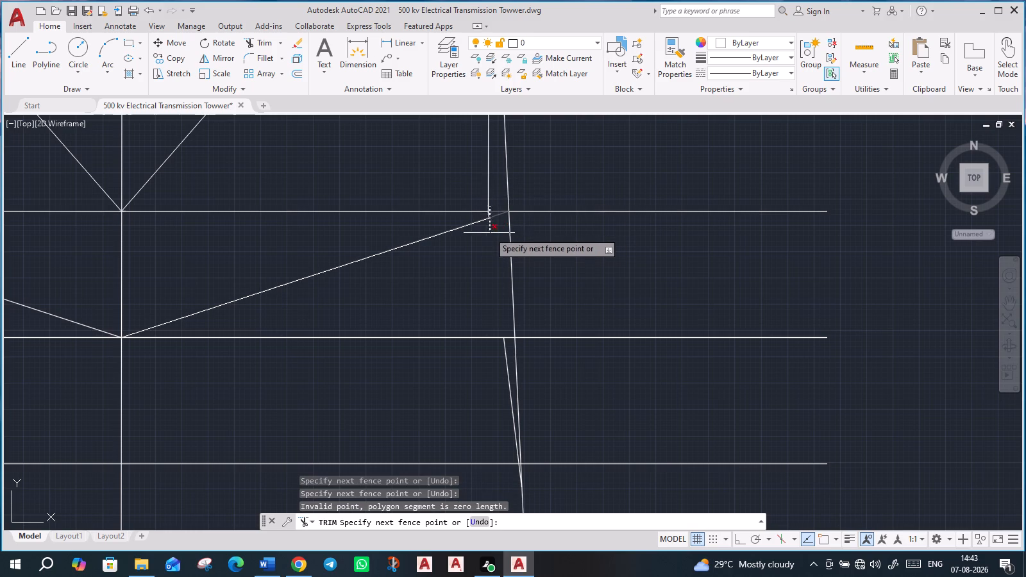
click(464, 179)
scroll(494, 217, up, 3)
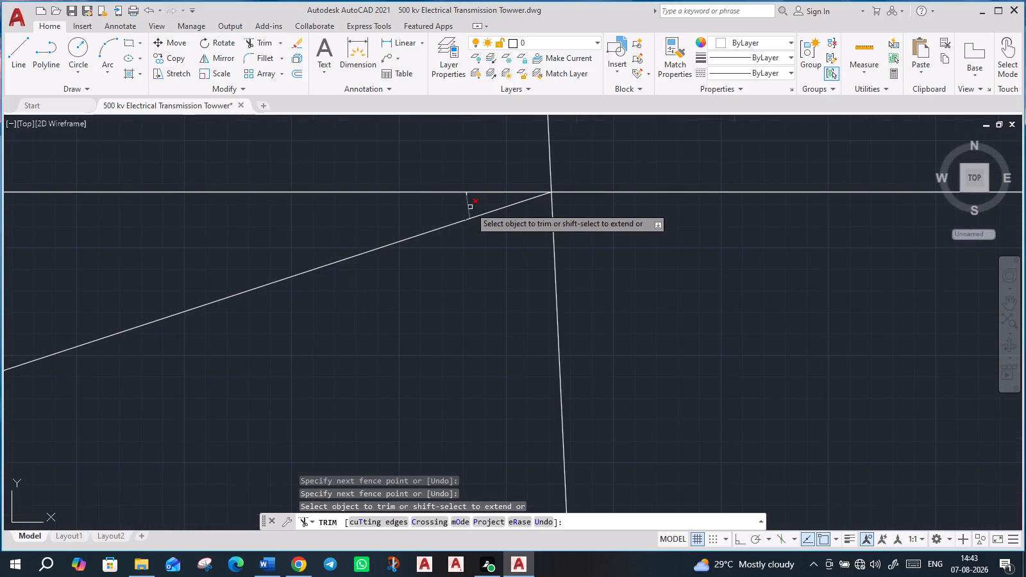
click(470, 207)
click(454, 212)
scroll(493, 219, down, 1)
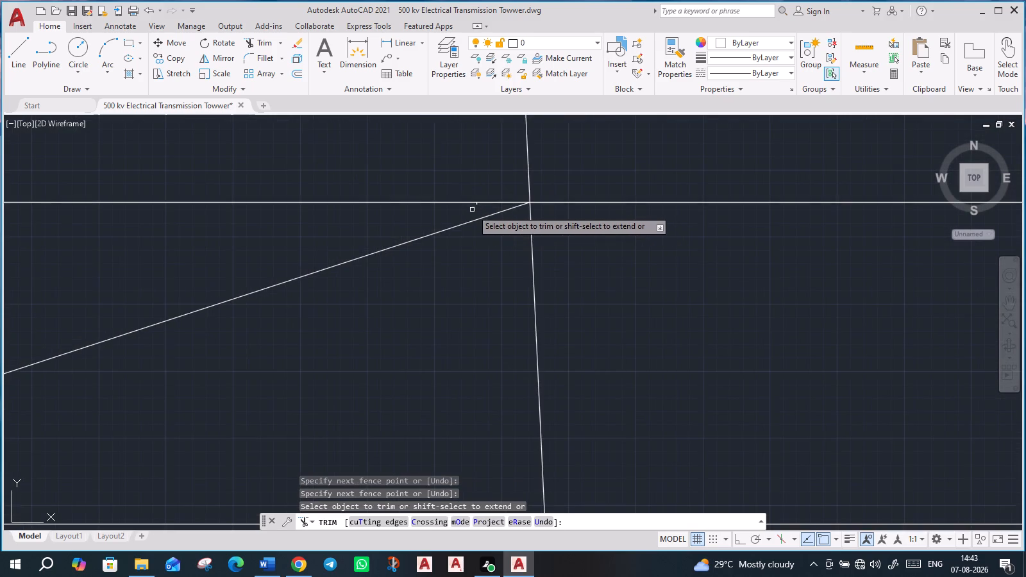
scroll(471, 205, up, 4)
click(500, 197)
scroll(541, 233, down, 6)
Remove the remaining stray slanted segment inside the right body leg, below the first offset horizontal.
scroll(559, 422, up, 2)
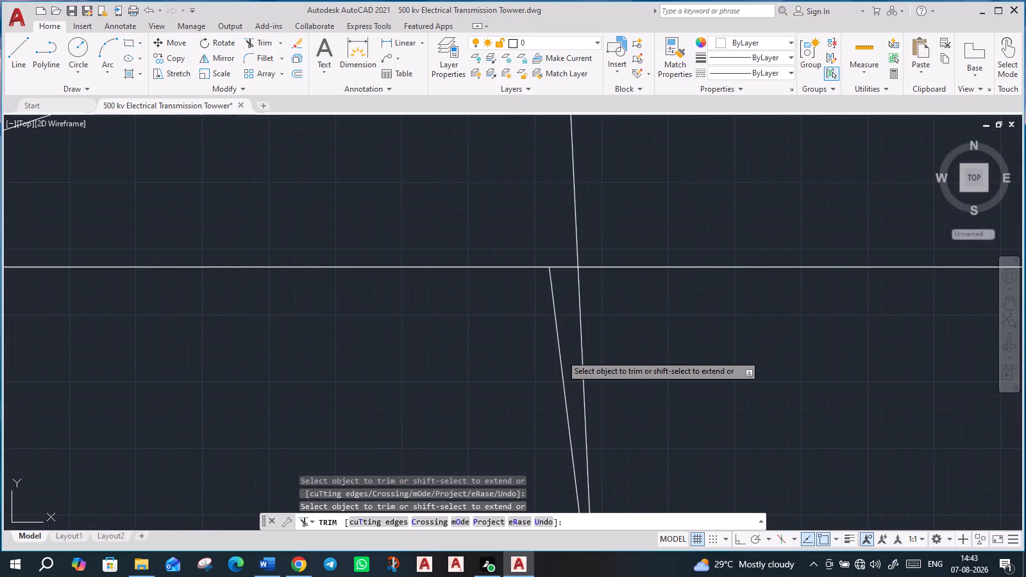
click(563, 351)
click(563, 353)
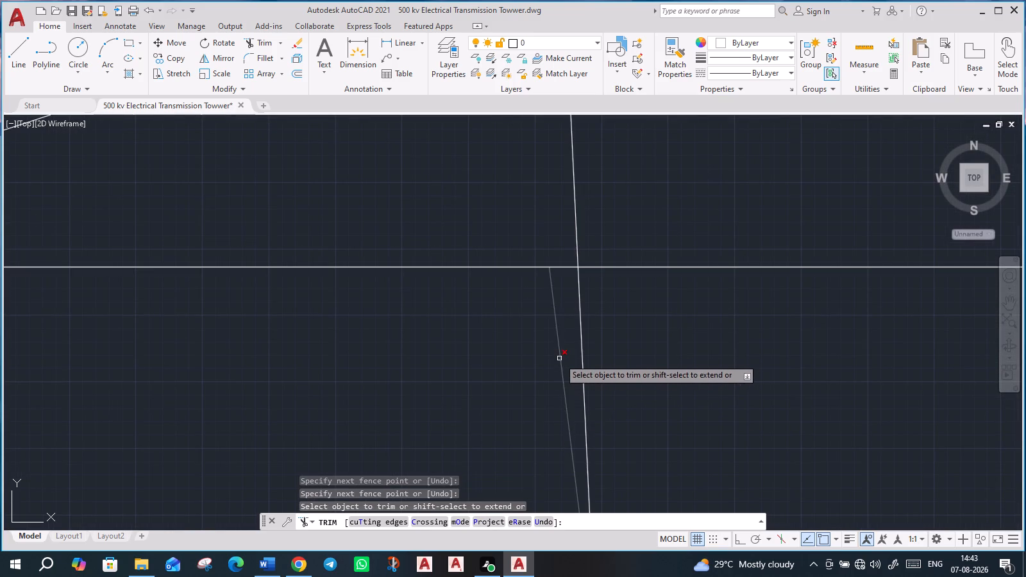
click(559, 358)
scroll(562, 362, down, 4)
scroll(594, 414, up, 3)
scroll(527, 409, down, 3)
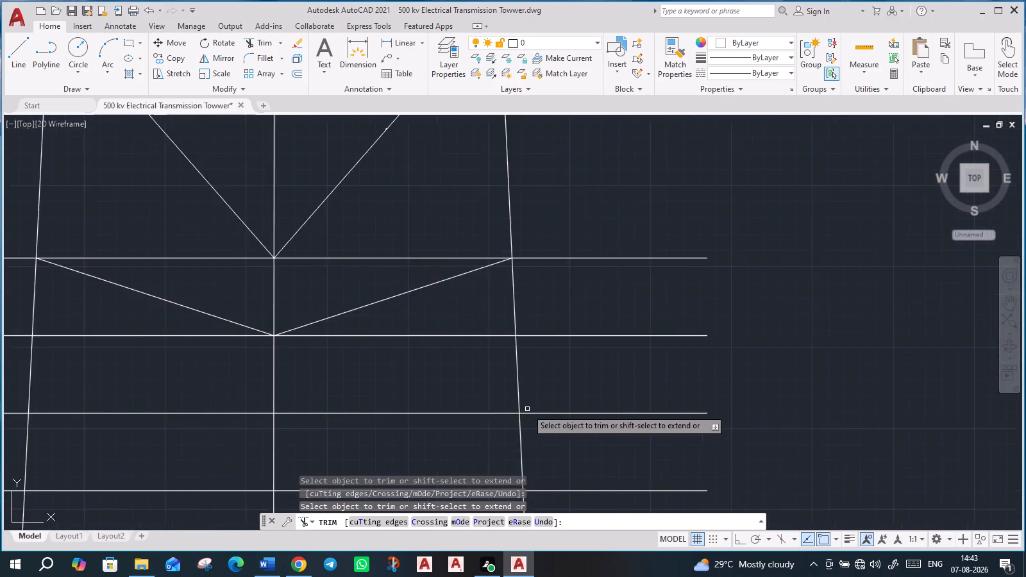
Inspect the right body leg around the V-arm junction for leftover stray segments, and end trimming.
scroll(527, 409, down, 4)
scroll(511, 309, up, 5)
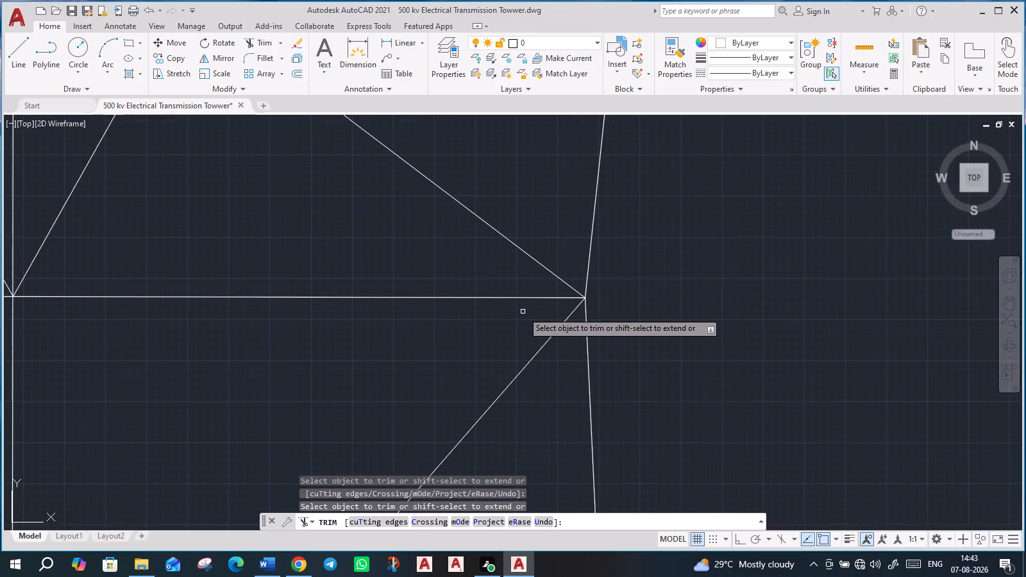
scroll(523, 312, down, 2)
scroll(523, 312, up, 4)
scroll(624, 322, up, 3)
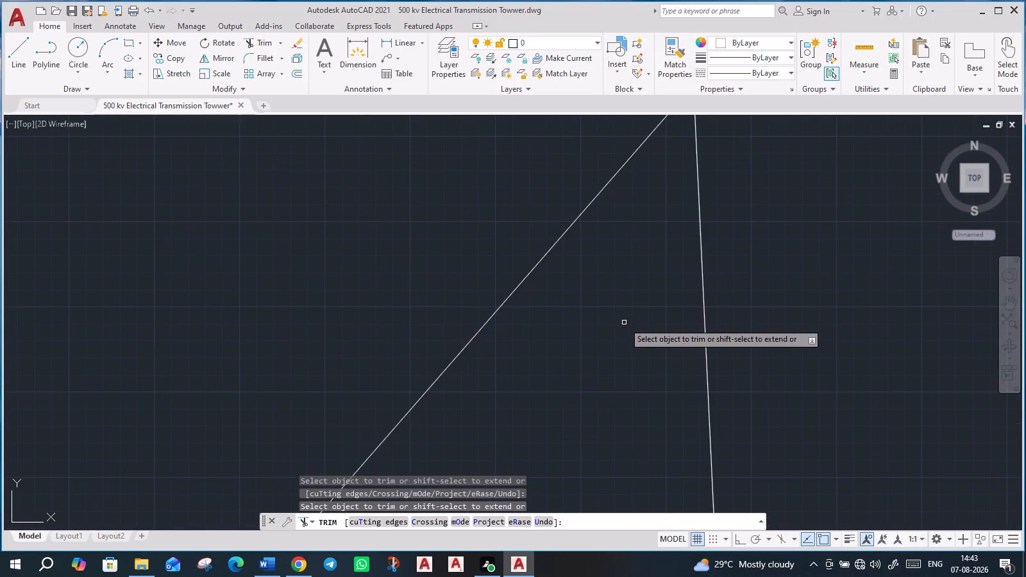
scroll(624, 322, down, 14)
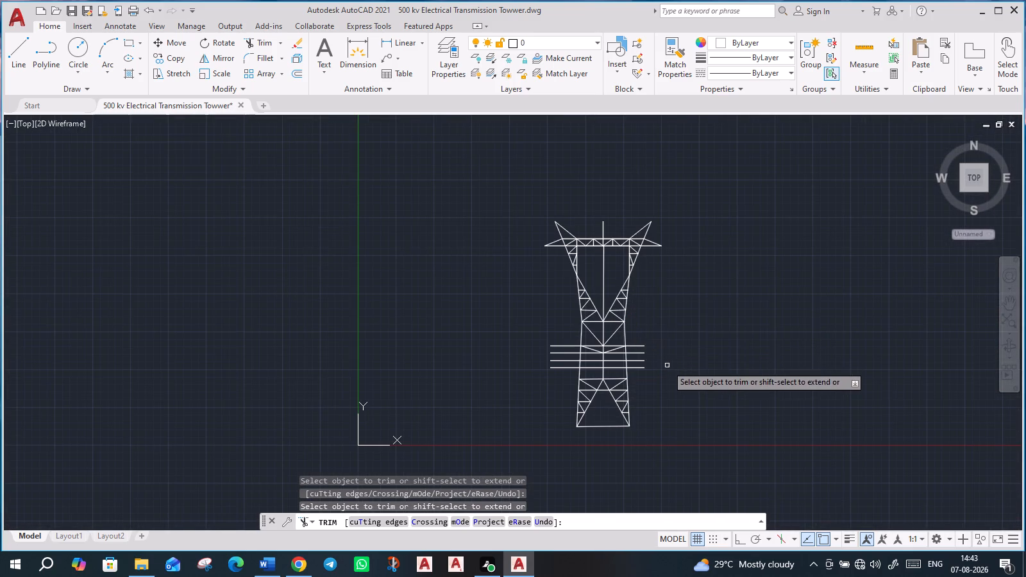
middle_drag(647, 351, 612, 318)
scroll(605, 324, up, 2)
scroll(505, 330, up, 2)
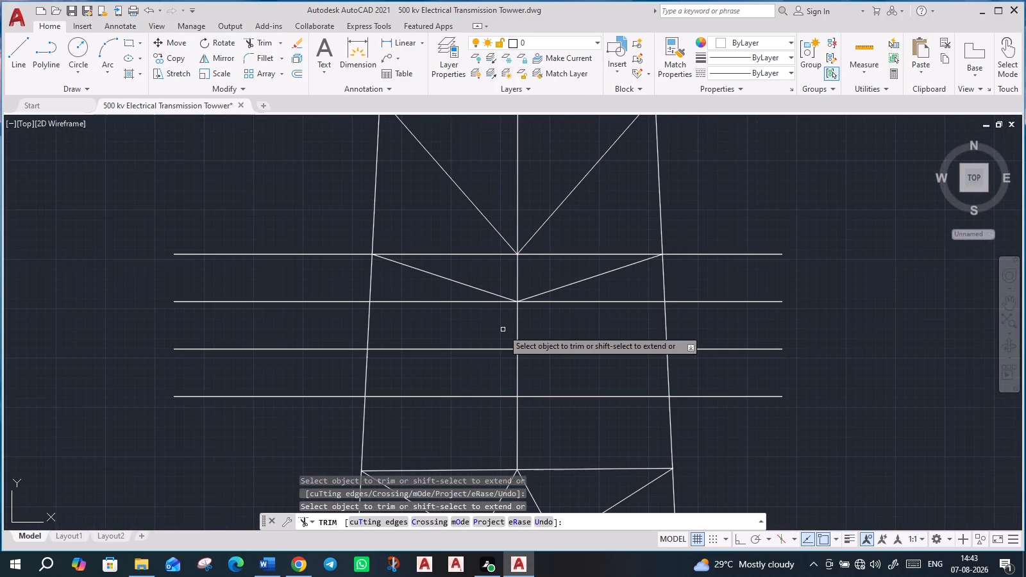
key(Escape)
Draw a second V brace from both body legs at the first offset line to the centre vertical at the second offset line.
key(l)
key(Return)
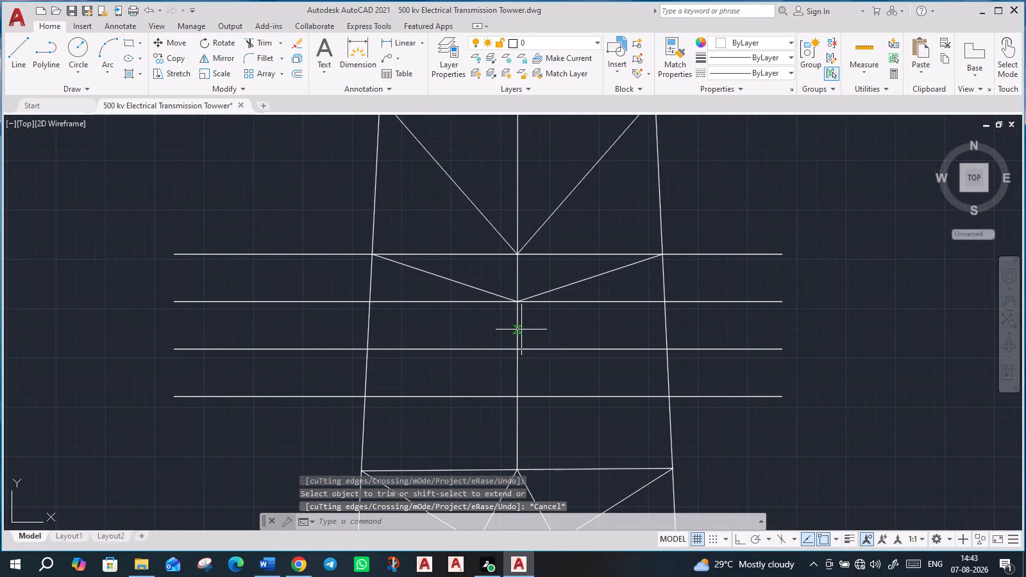
click(369, 306)
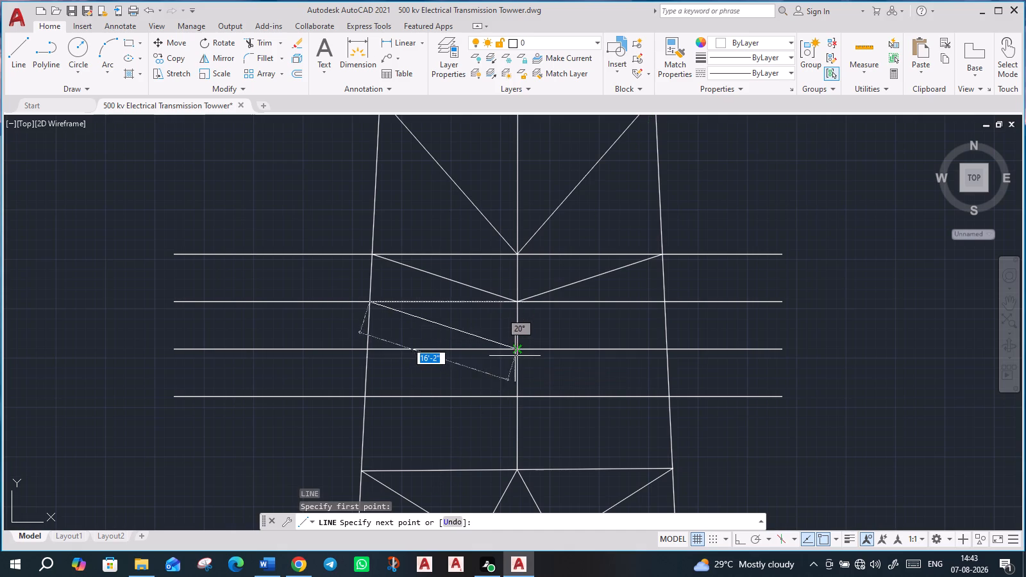
click(515, 349)
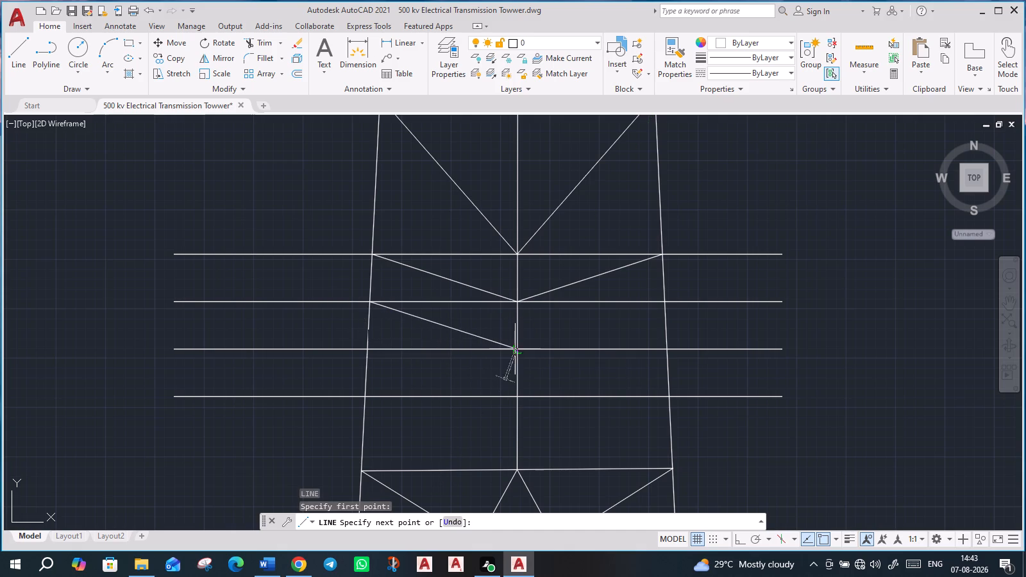
click(668, 303)
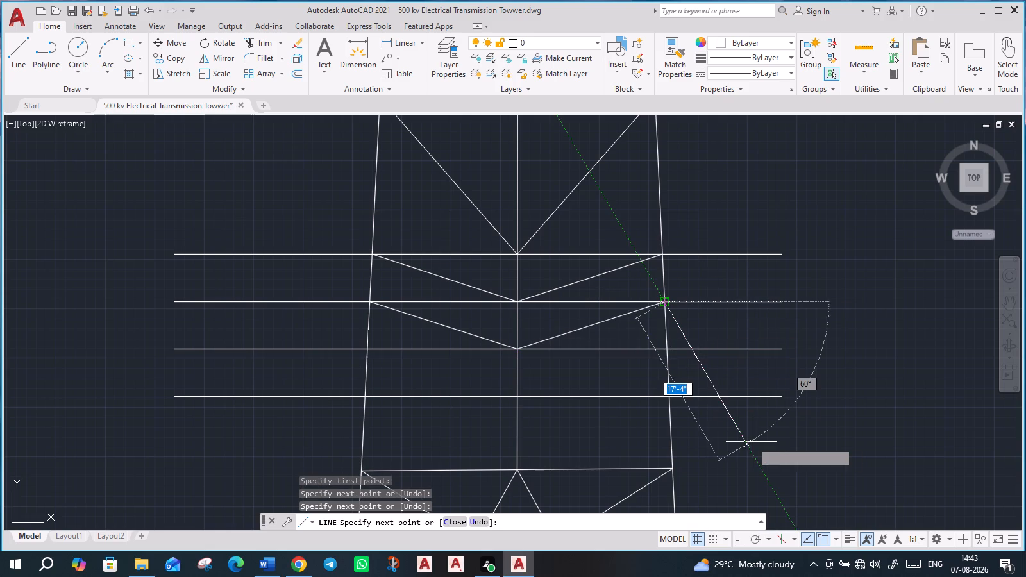
key(Escape)
Draw a third V brace from both body legs at the second offset line to the centre vertical at the third offset line.
scroll(735, 438, up, 2)
scroll(735, 438, down, 3)
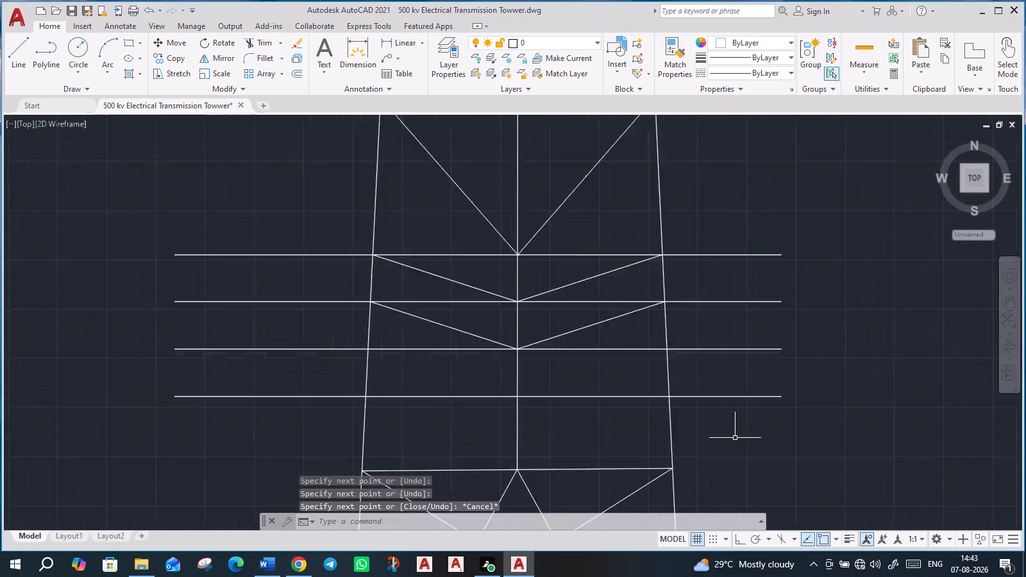
middle_drag(756, 455, 715, 363)
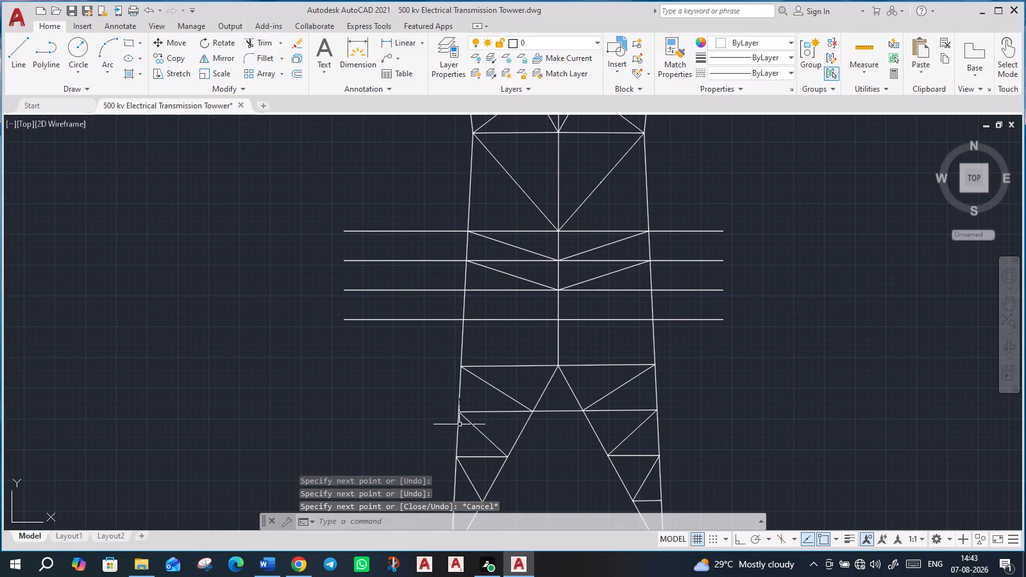
key(l)
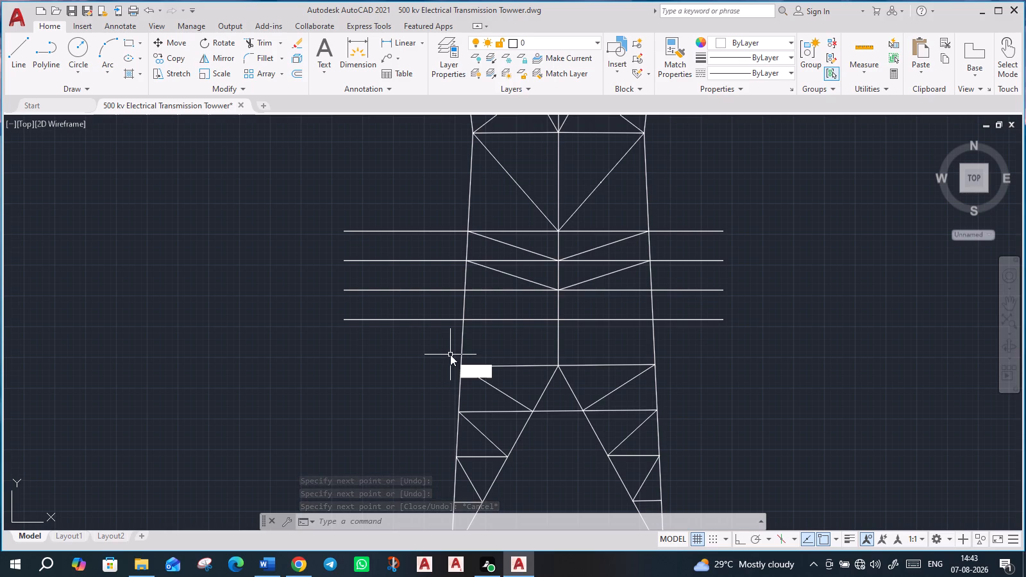
key(Return)
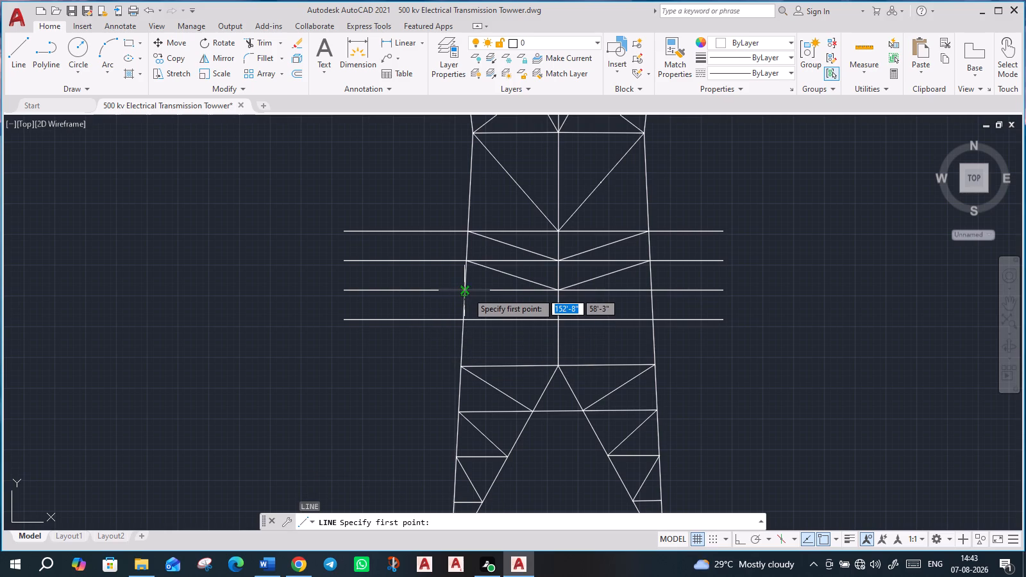
click(467, 292)
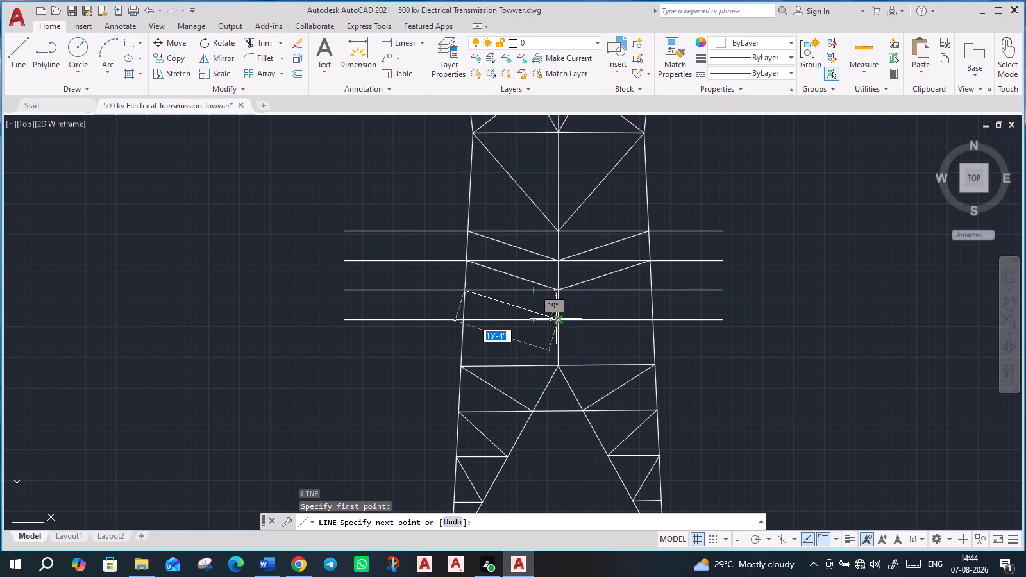
click(554, 319)
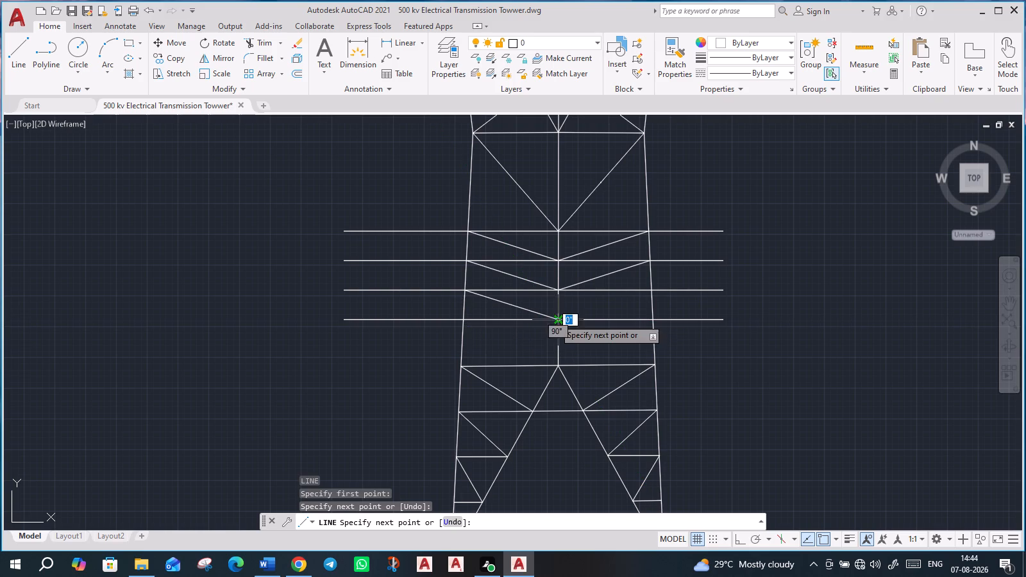
click(648, 294)
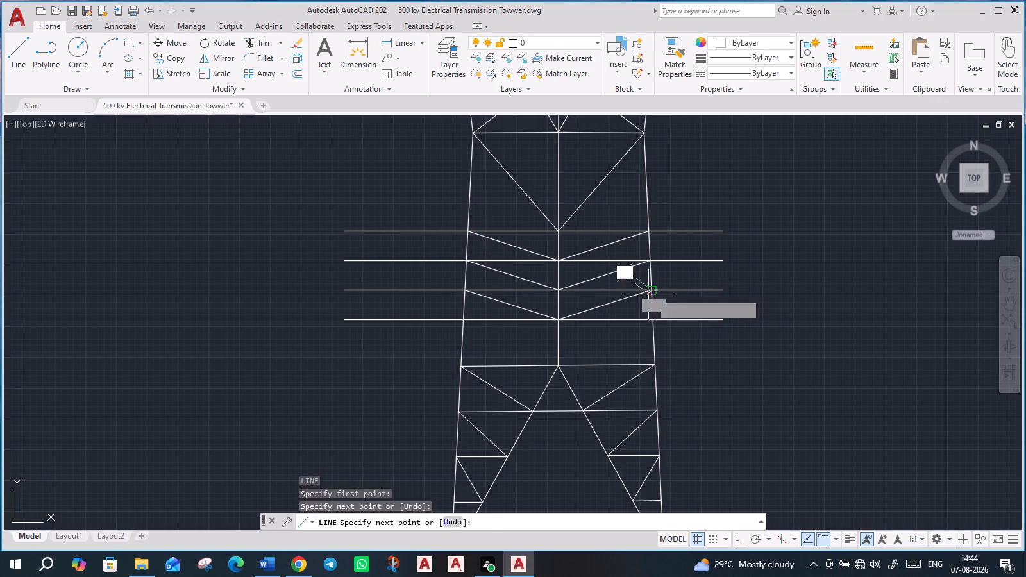
Trim the overhanging ends of the four horizontal lines outside both body legs.
key(Escape)
scroll(557, 358, up, 2)
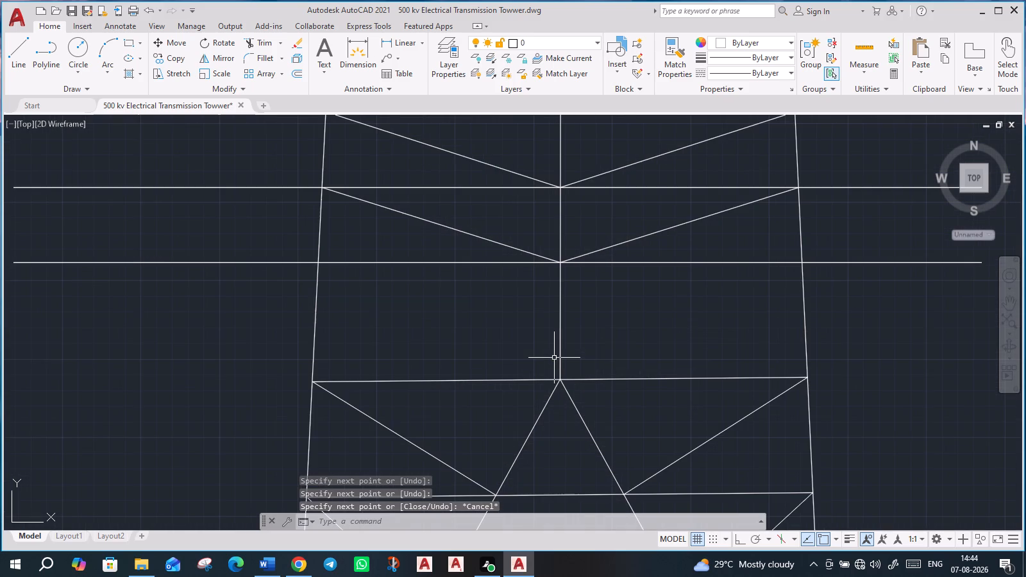
scroll(609, 351, down, 2)
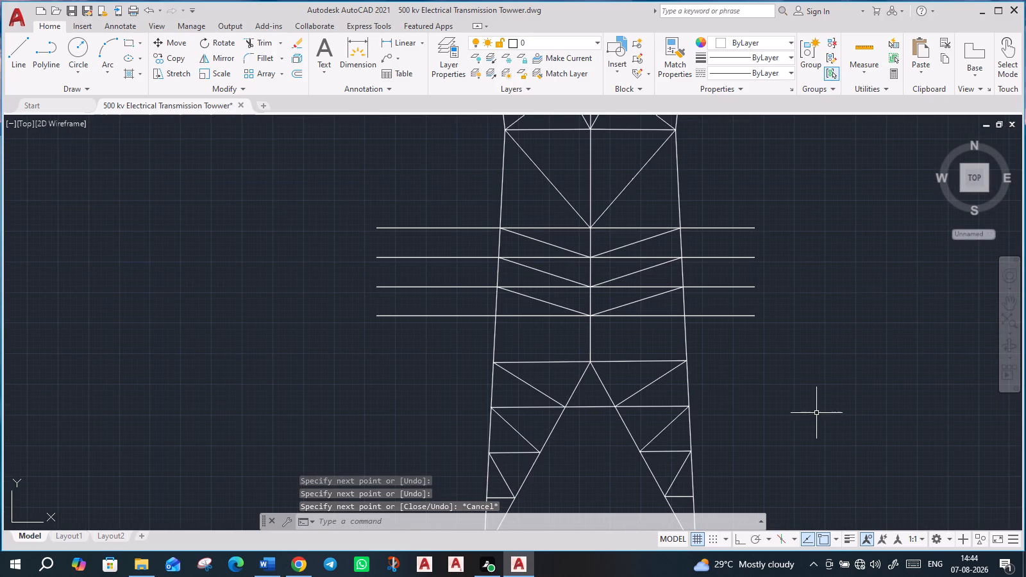
middle_drag(816, 413, 732, 365)
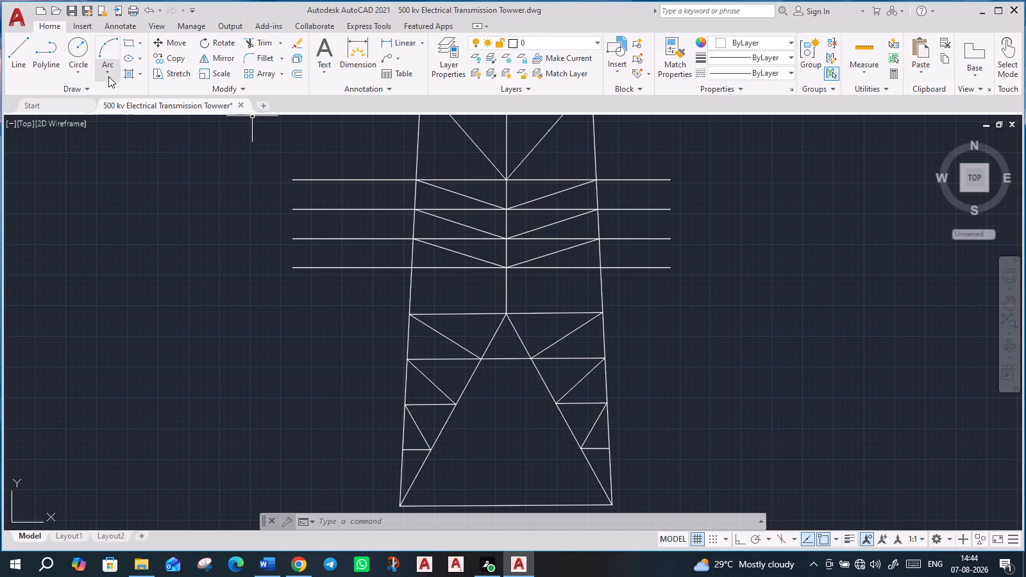
click(256, 46)
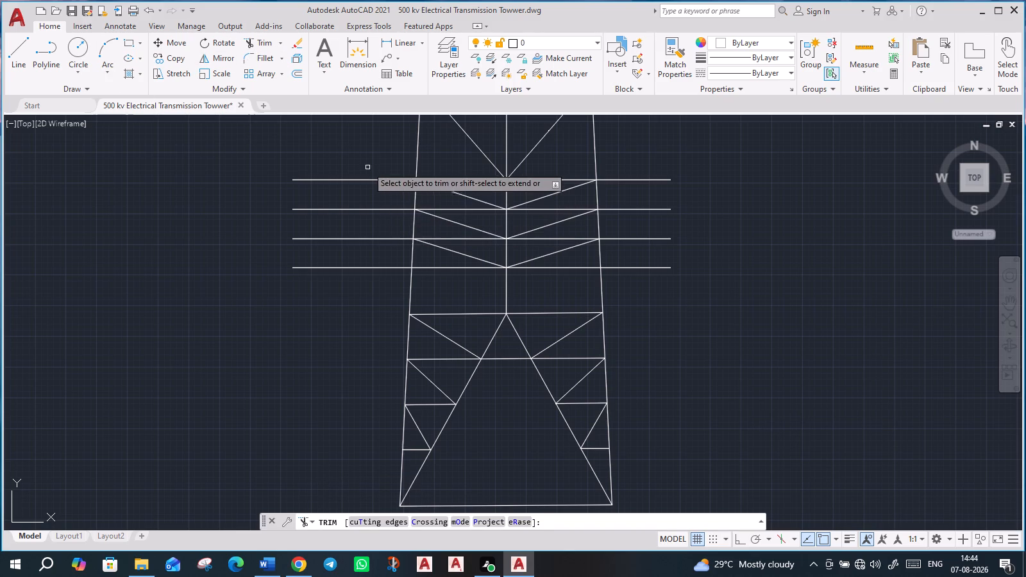
drag(367, 156, 370, 169)
click(380, 322)
click(616, 141)
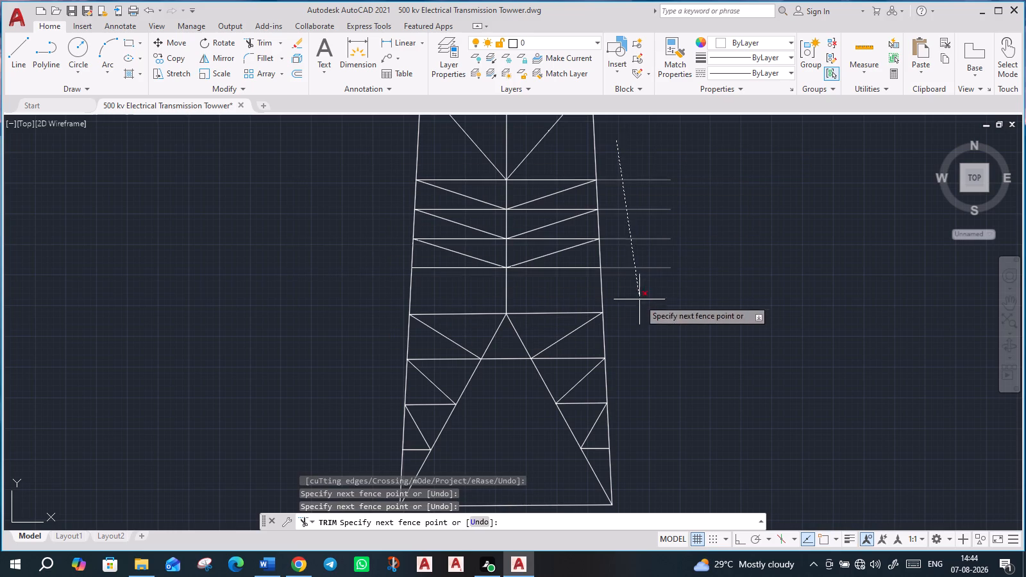
click(639, 302)
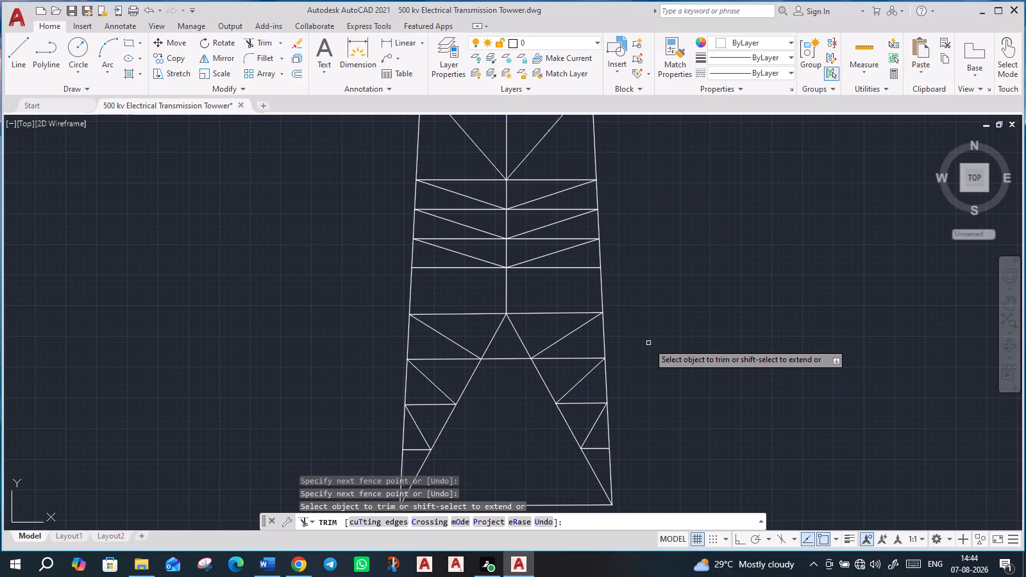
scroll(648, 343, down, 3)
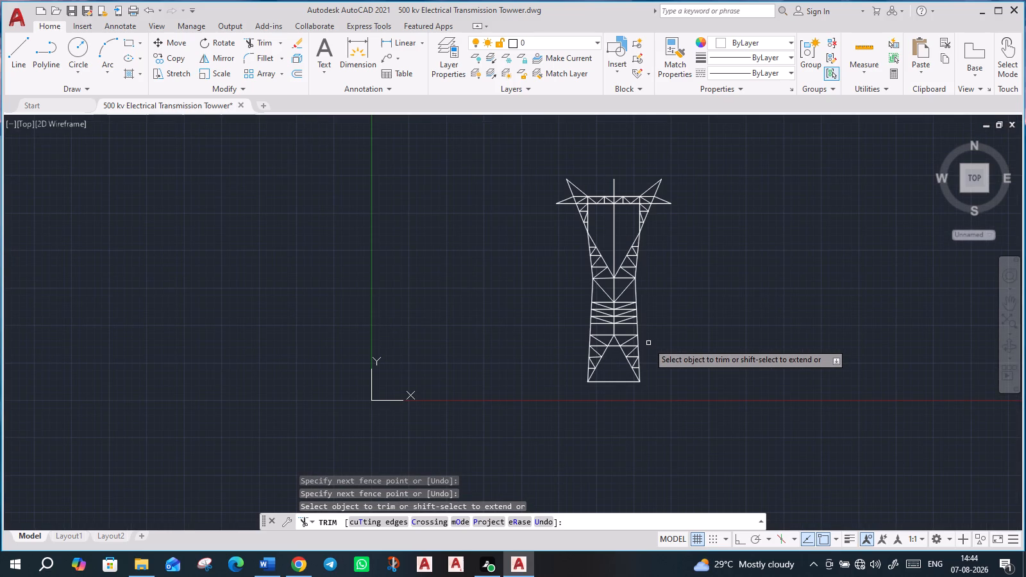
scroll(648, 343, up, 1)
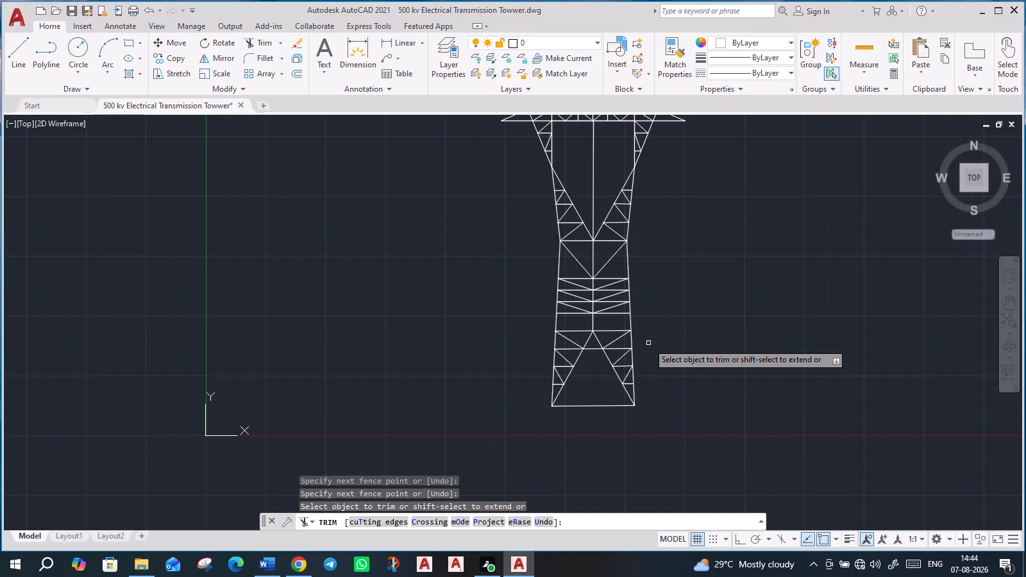
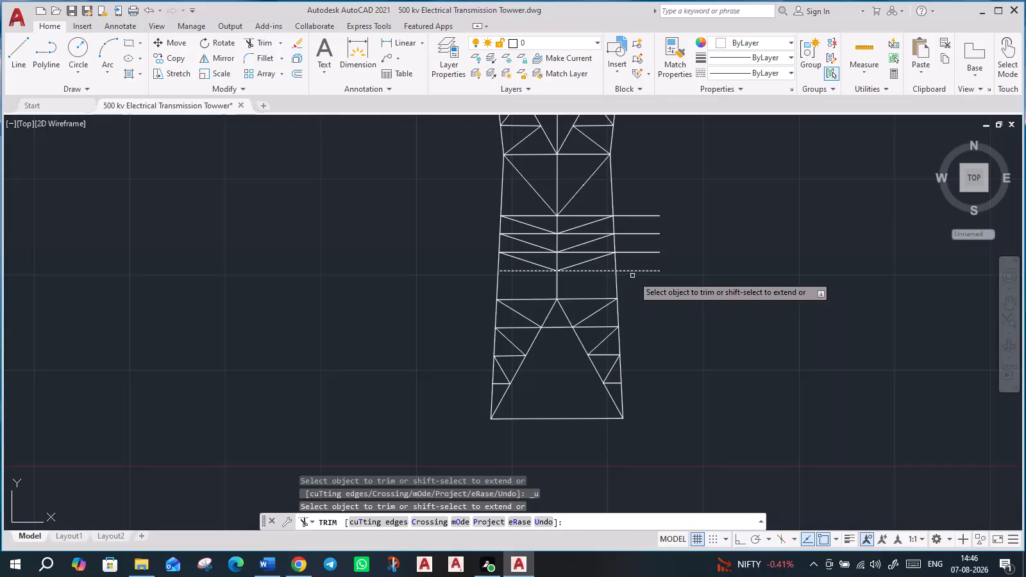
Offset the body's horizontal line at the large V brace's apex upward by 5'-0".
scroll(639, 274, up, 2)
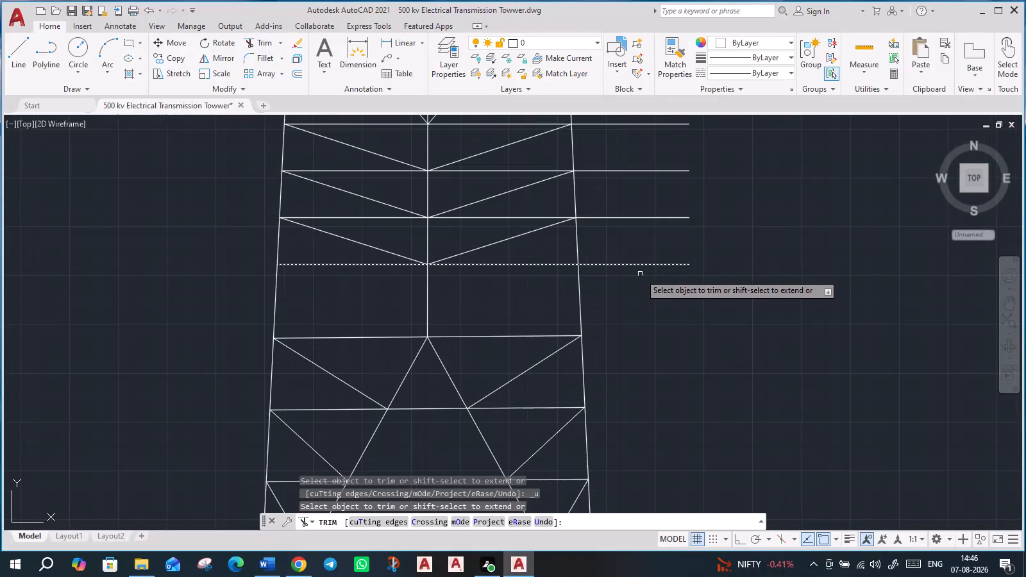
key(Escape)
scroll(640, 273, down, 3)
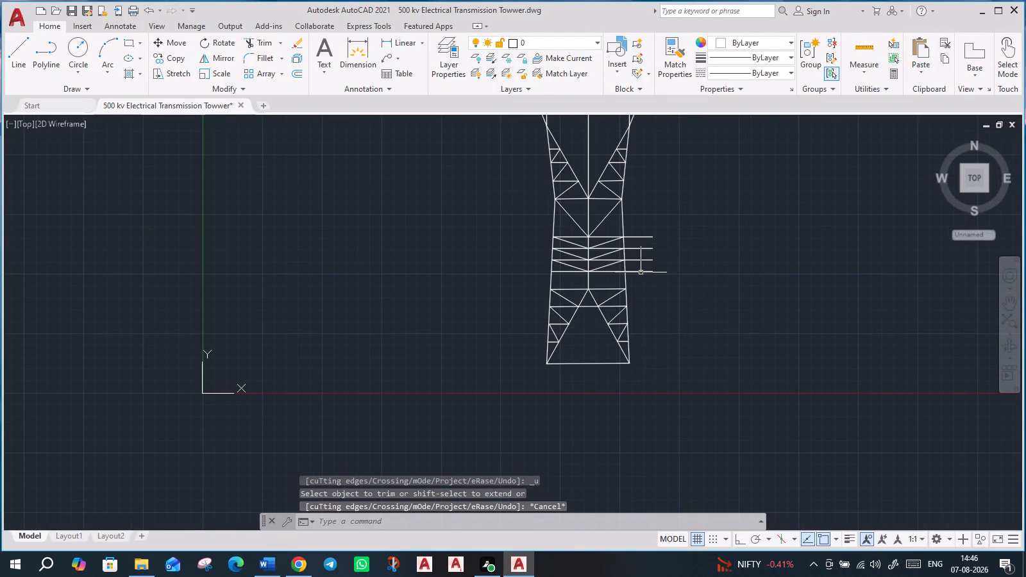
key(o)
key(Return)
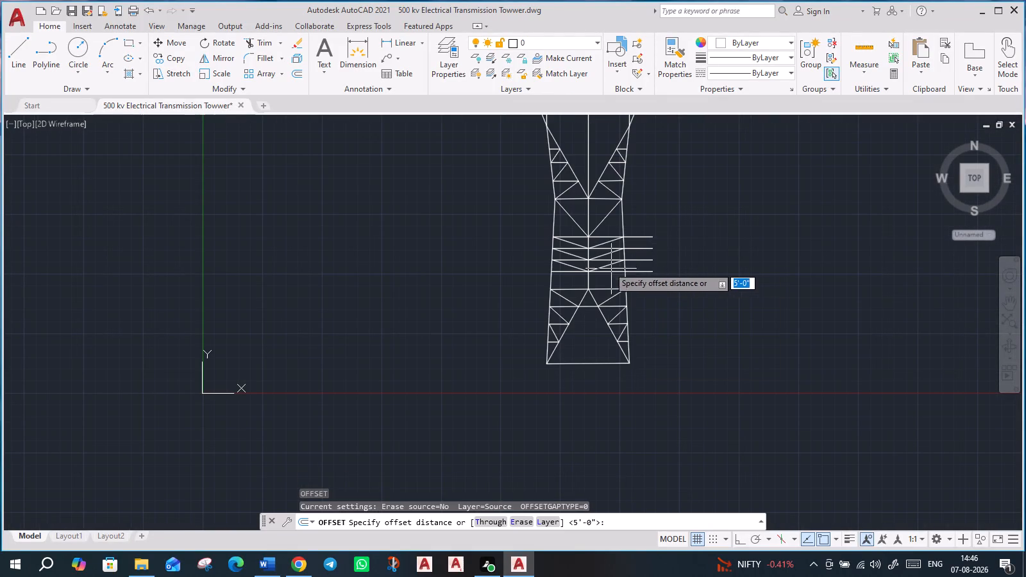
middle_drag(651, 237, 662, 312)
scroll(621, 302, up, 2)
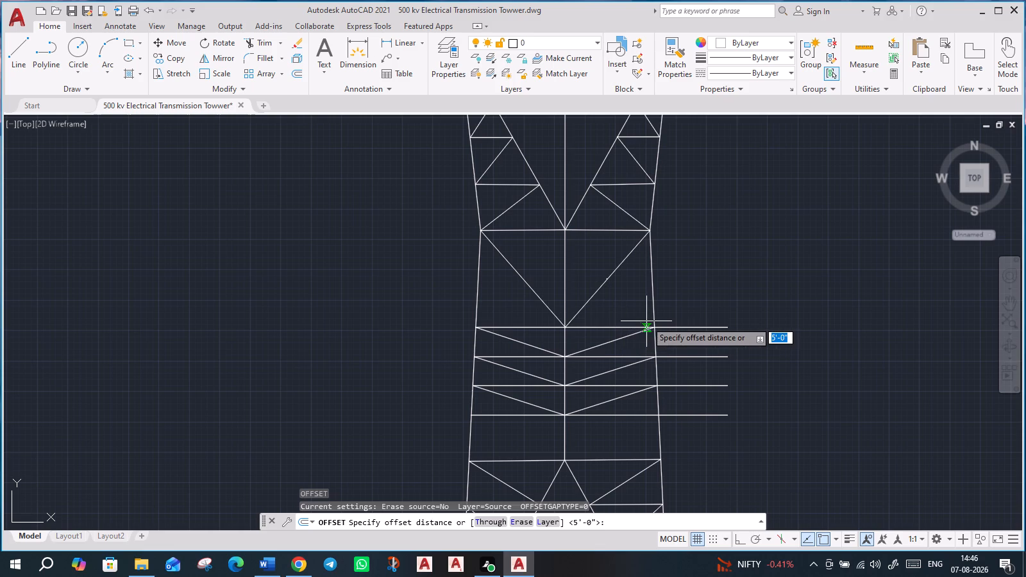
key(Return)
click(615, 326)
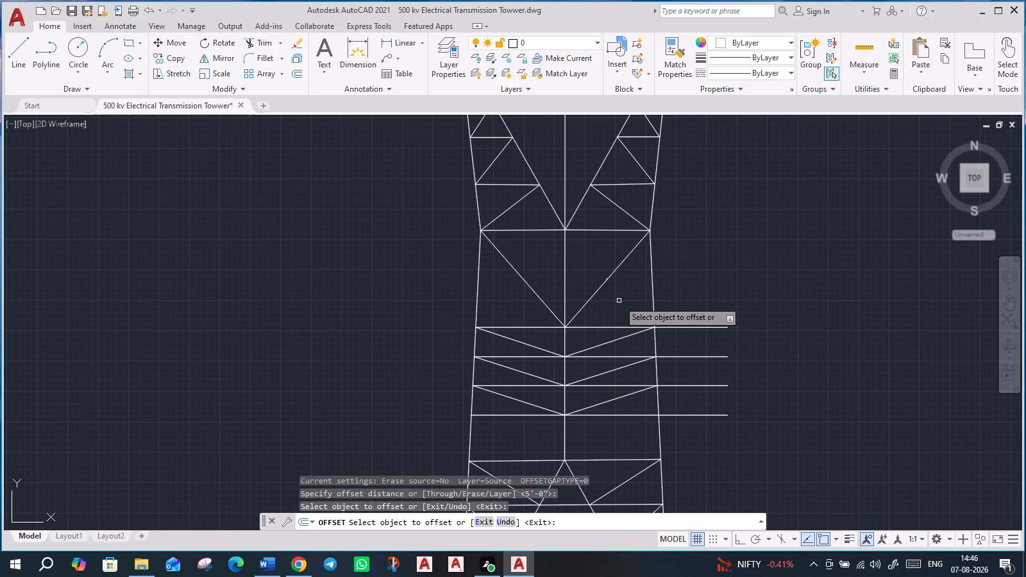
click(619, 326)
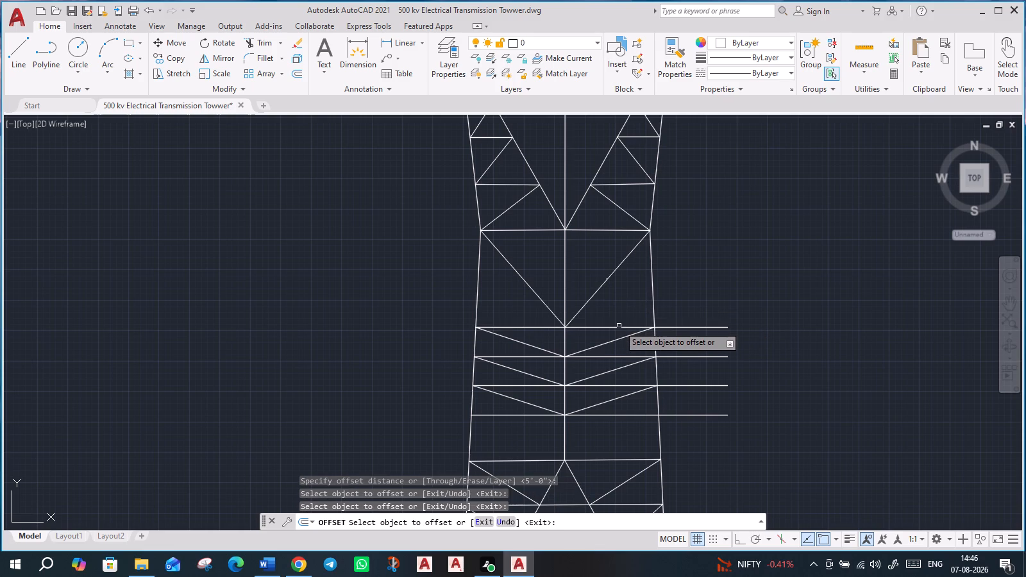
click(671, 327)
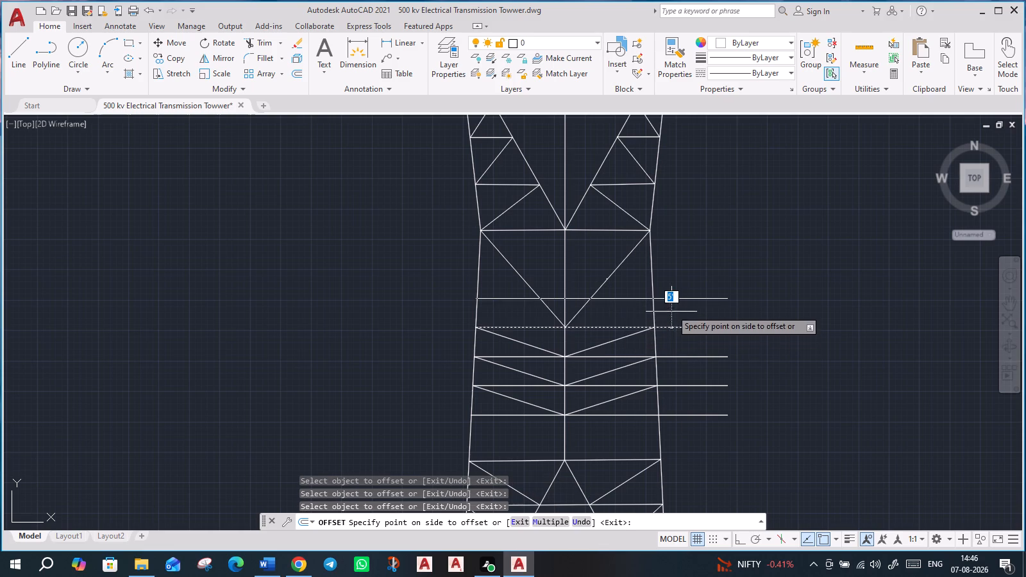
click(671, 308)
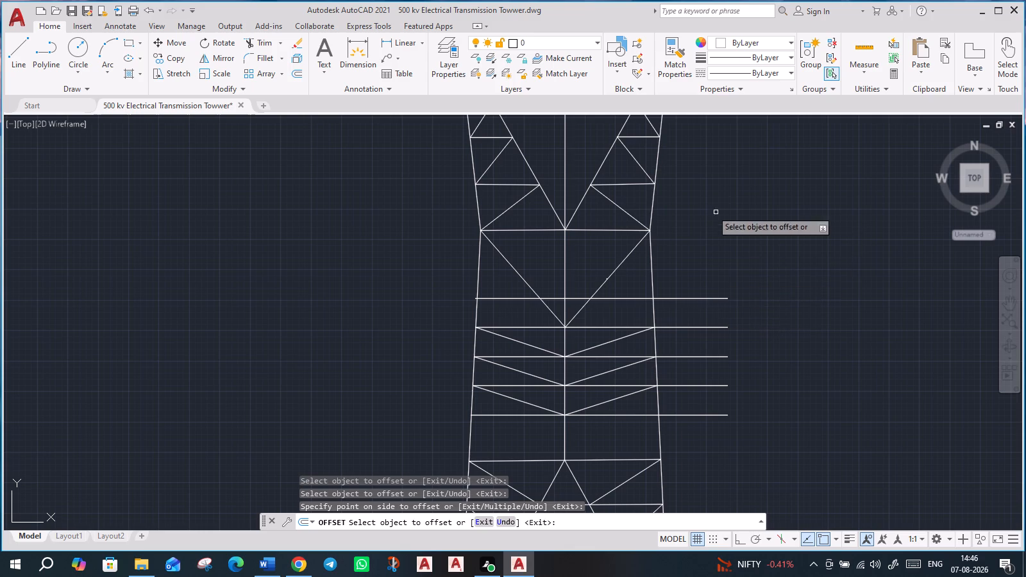
Trim the five horizontal lines' overhangs outside the right body leg and the newest line's stub outside the left leg.
scroll(482, 293, up, 3)
scroll(571, 280, down, 4)
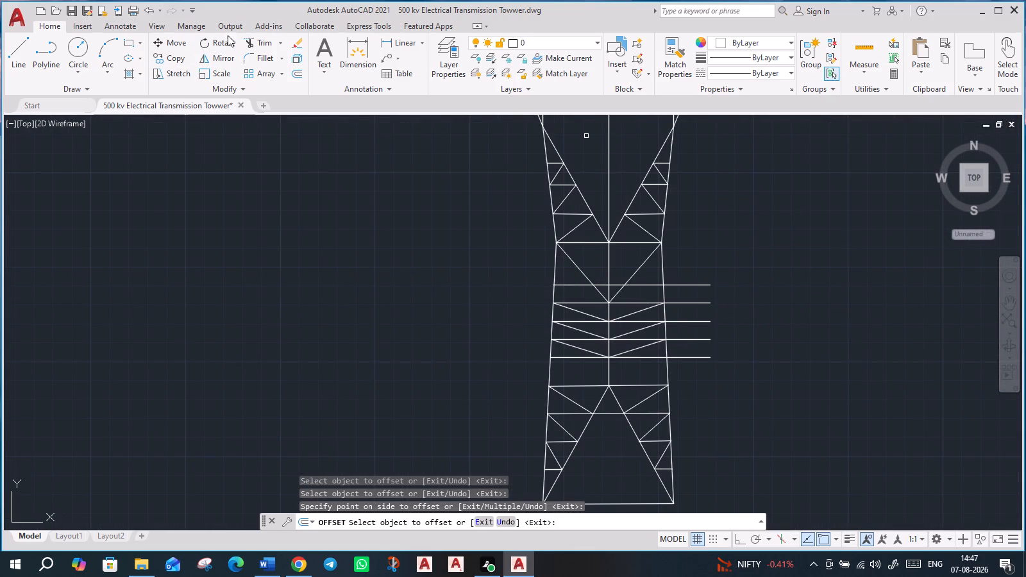
click(262, 44)
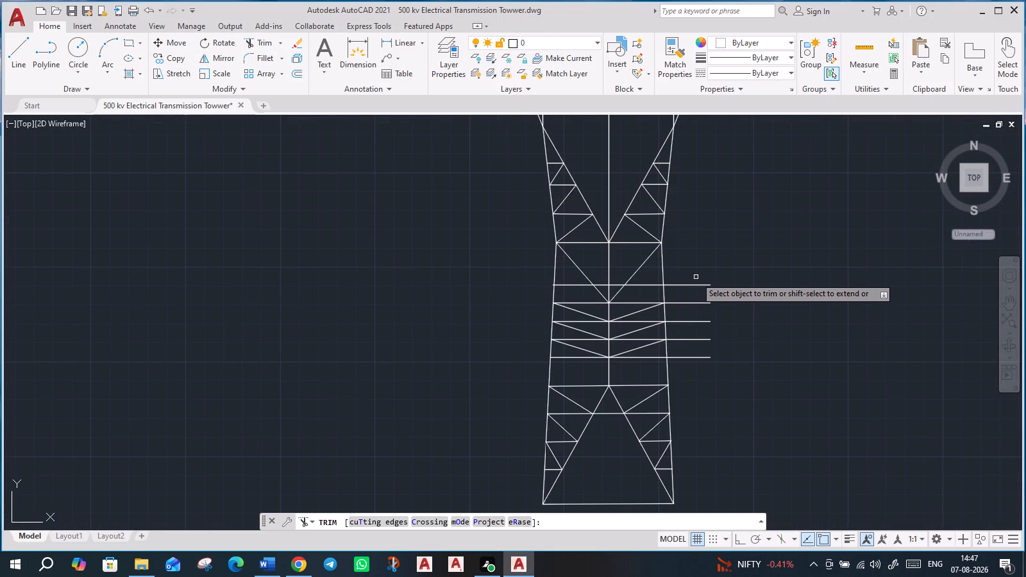
click(696, 272)
click(702, 394)
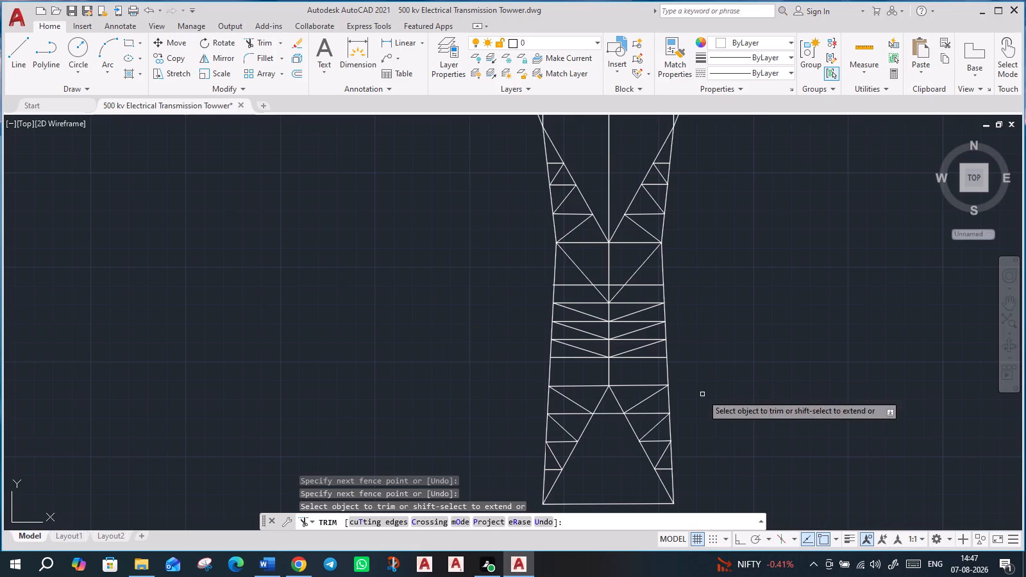
scroll(628, 284, up, 3)
scroll(658, 278, down, 2)
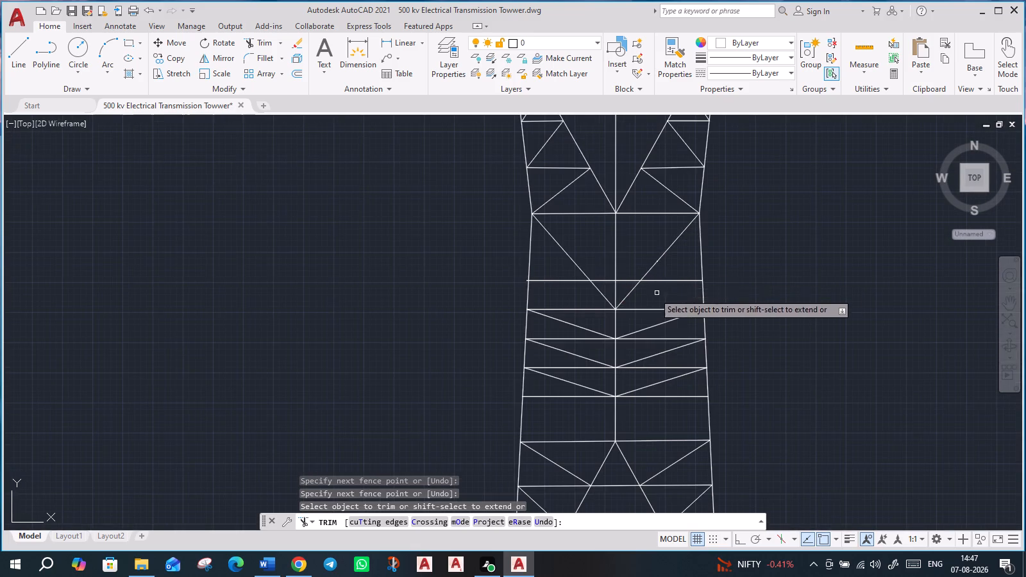
scroll(532, 269, up, 6)
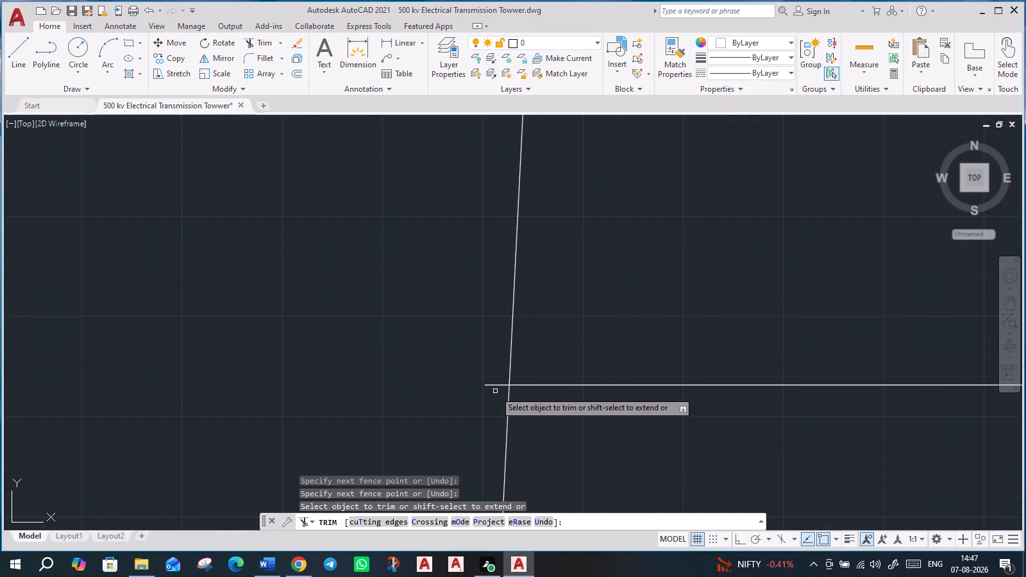
click(495, 387)
scroll(513, 362, down, 8)
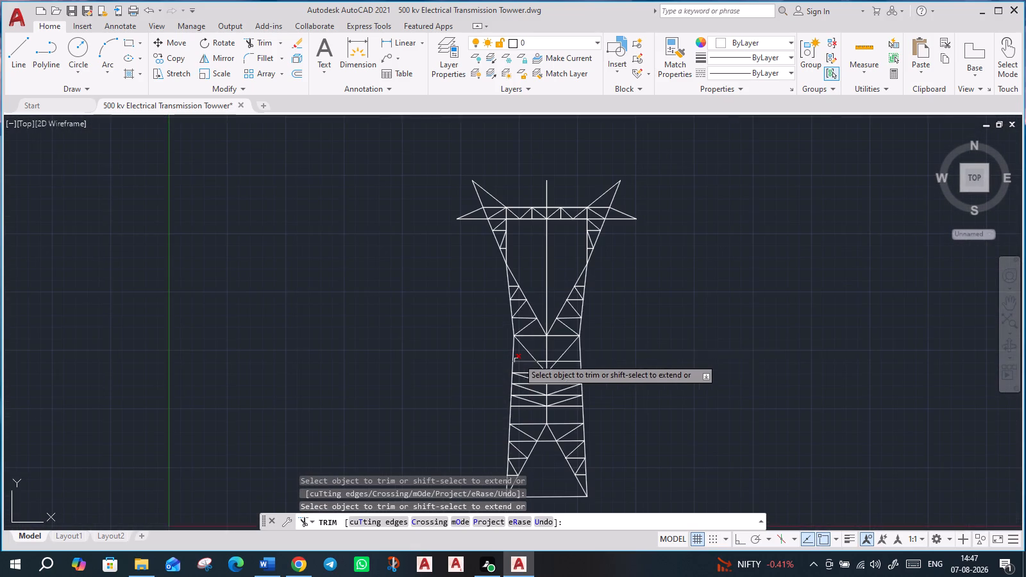
middle_drag(655, 362, 579, 331)
scroll(439, 318, up, 3)
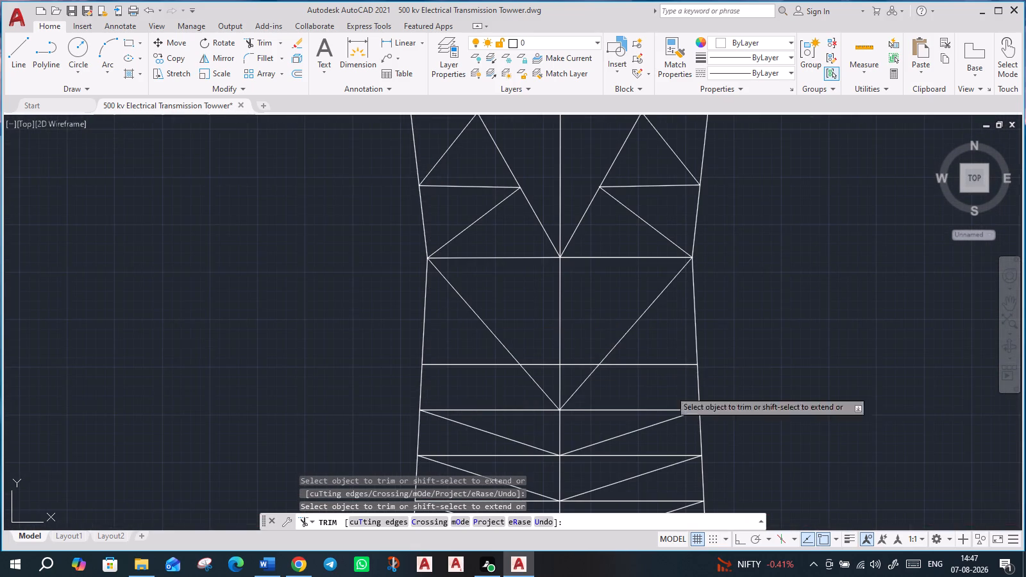
middle_drag(765, 408, 668, 315)
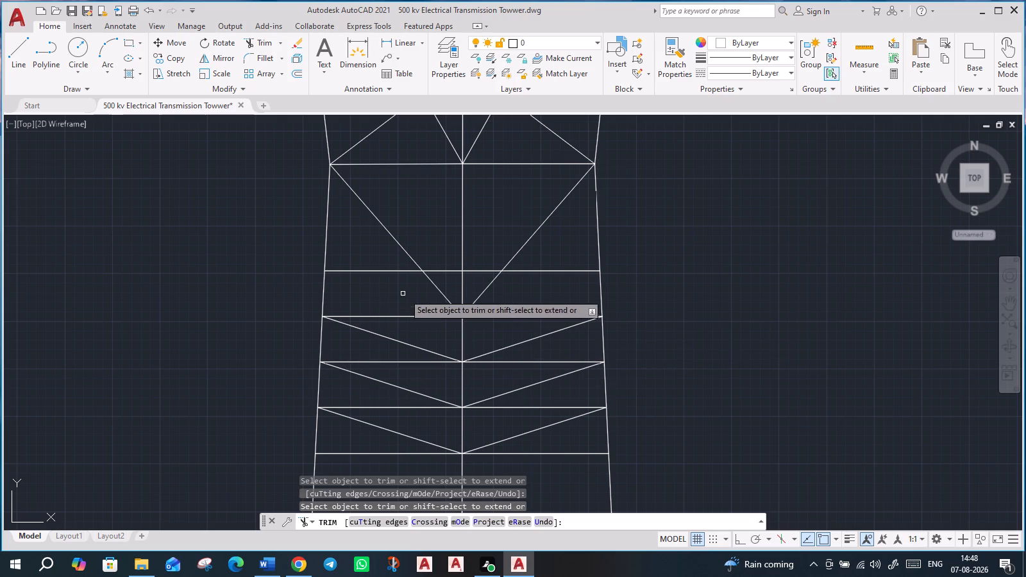
key(Escape)
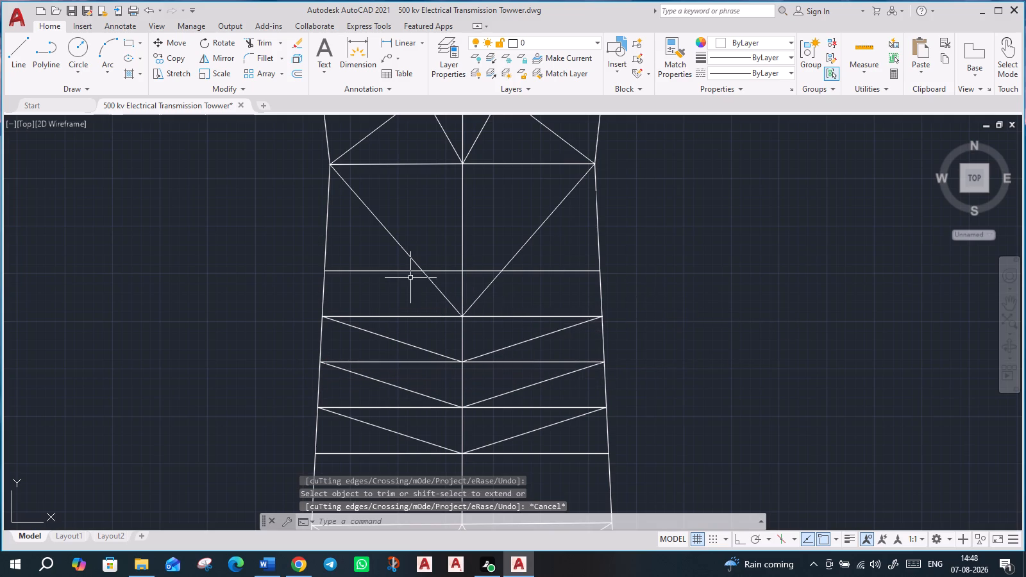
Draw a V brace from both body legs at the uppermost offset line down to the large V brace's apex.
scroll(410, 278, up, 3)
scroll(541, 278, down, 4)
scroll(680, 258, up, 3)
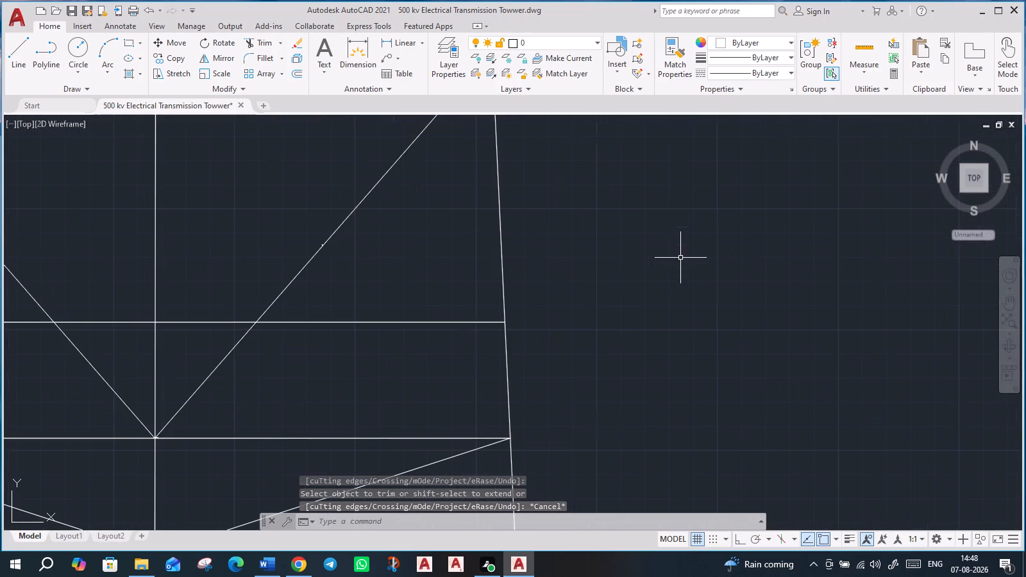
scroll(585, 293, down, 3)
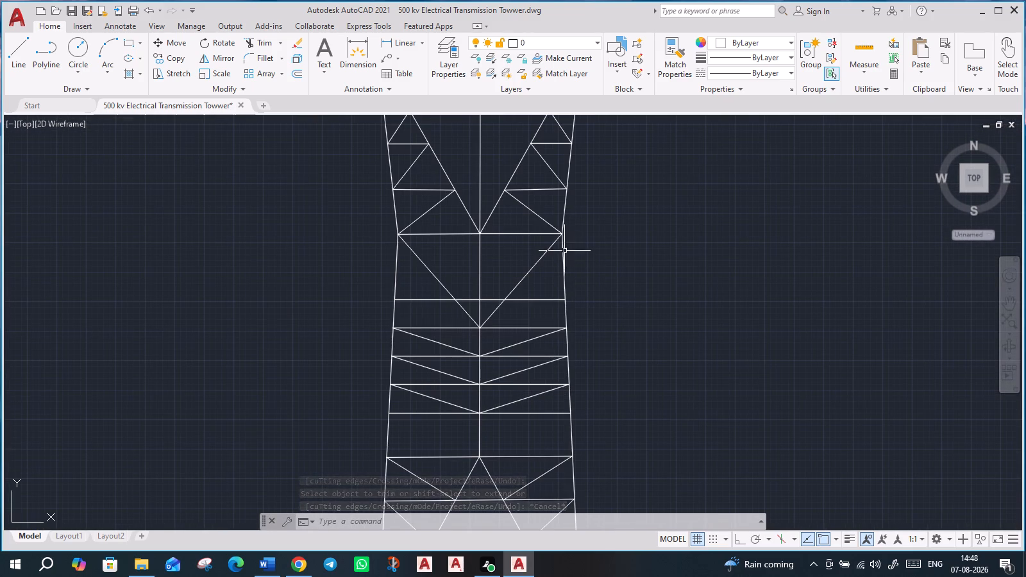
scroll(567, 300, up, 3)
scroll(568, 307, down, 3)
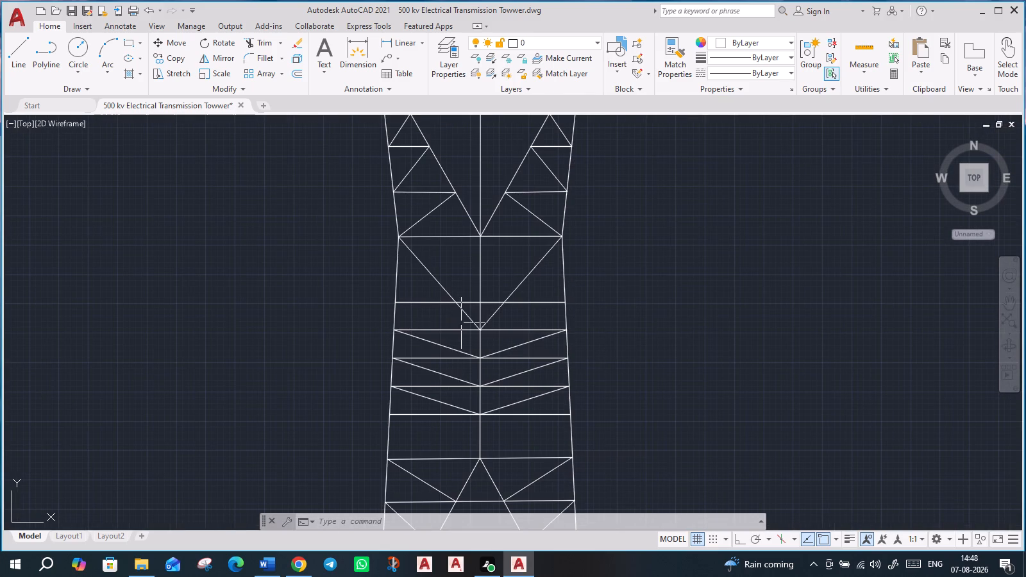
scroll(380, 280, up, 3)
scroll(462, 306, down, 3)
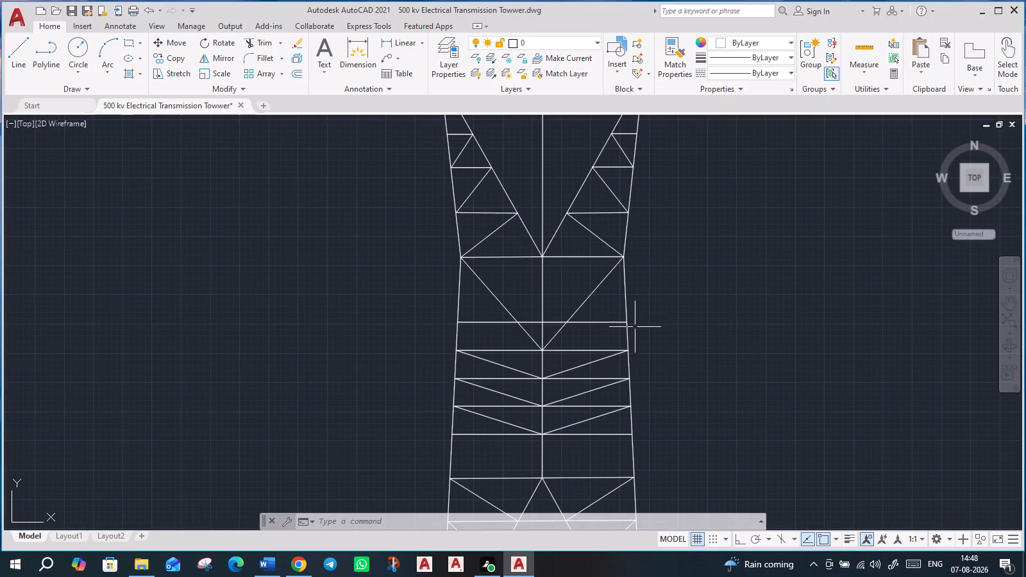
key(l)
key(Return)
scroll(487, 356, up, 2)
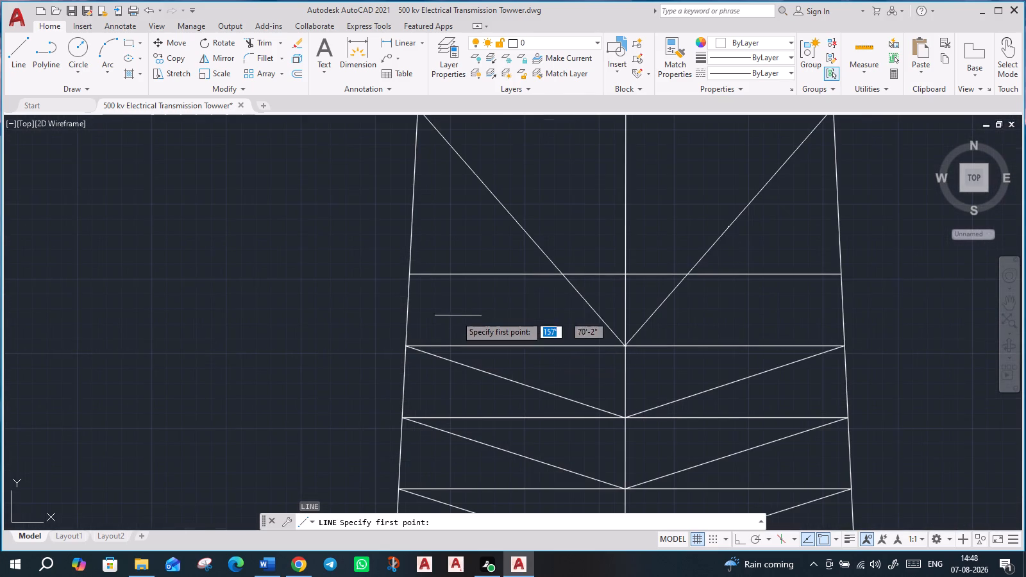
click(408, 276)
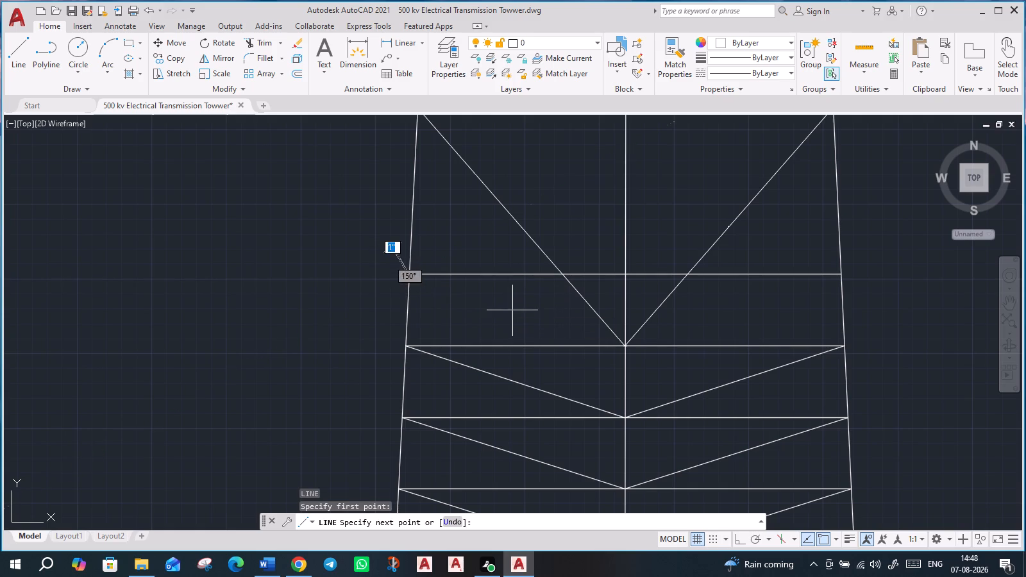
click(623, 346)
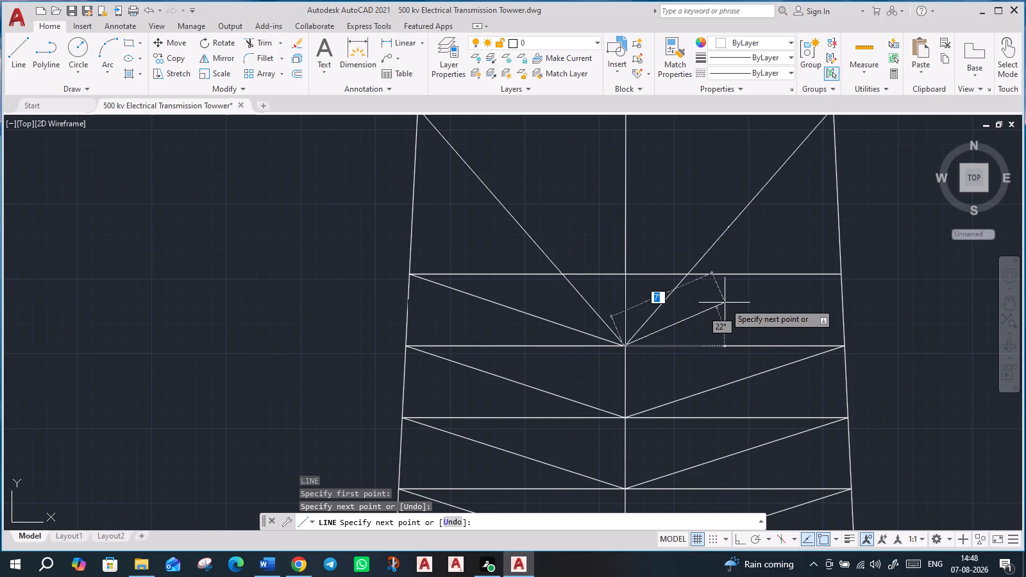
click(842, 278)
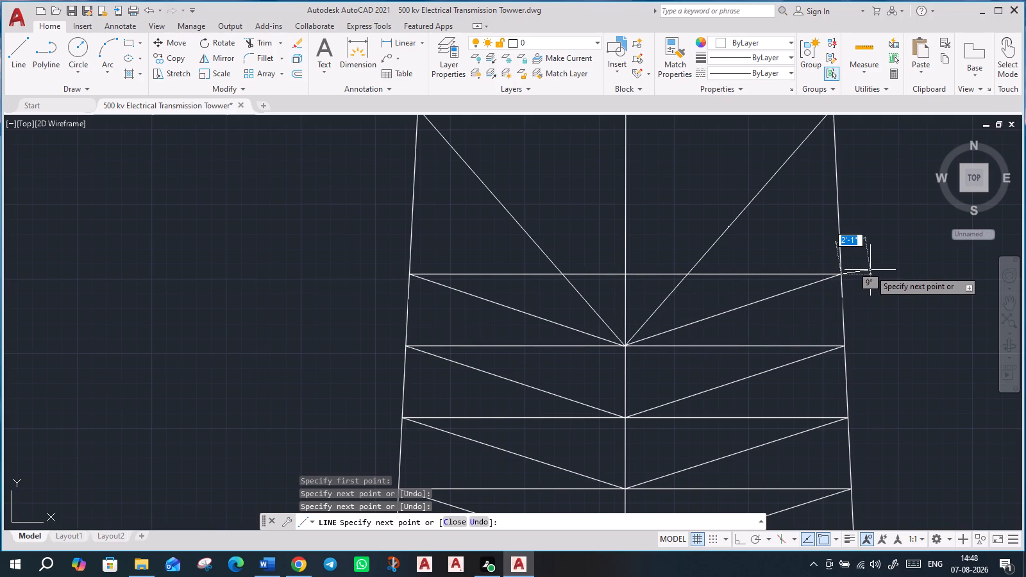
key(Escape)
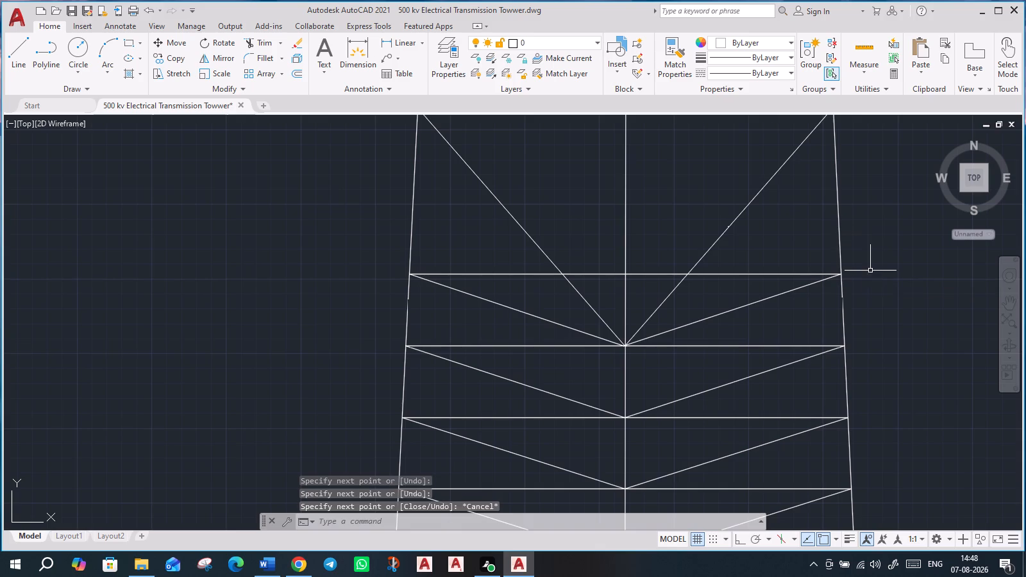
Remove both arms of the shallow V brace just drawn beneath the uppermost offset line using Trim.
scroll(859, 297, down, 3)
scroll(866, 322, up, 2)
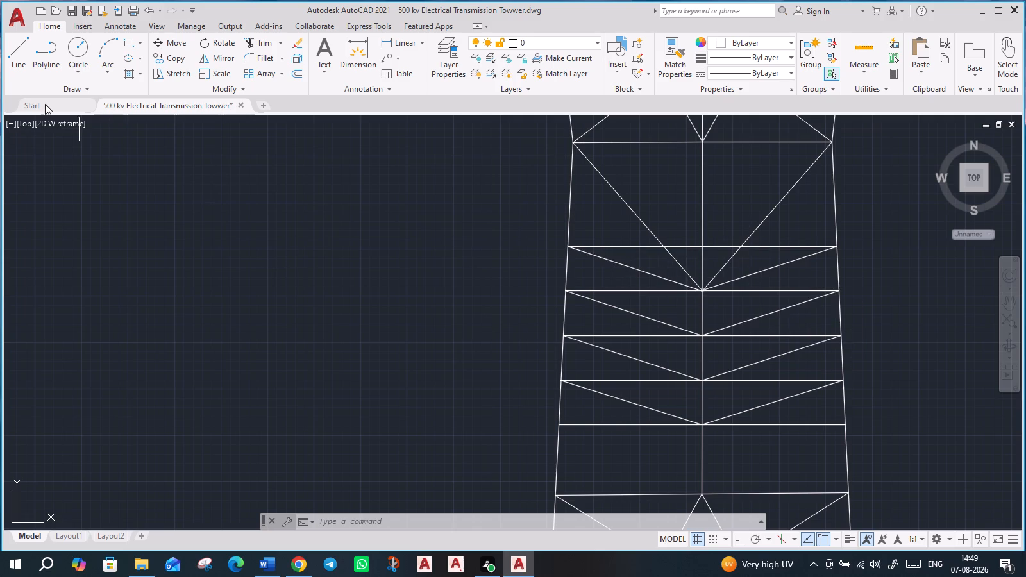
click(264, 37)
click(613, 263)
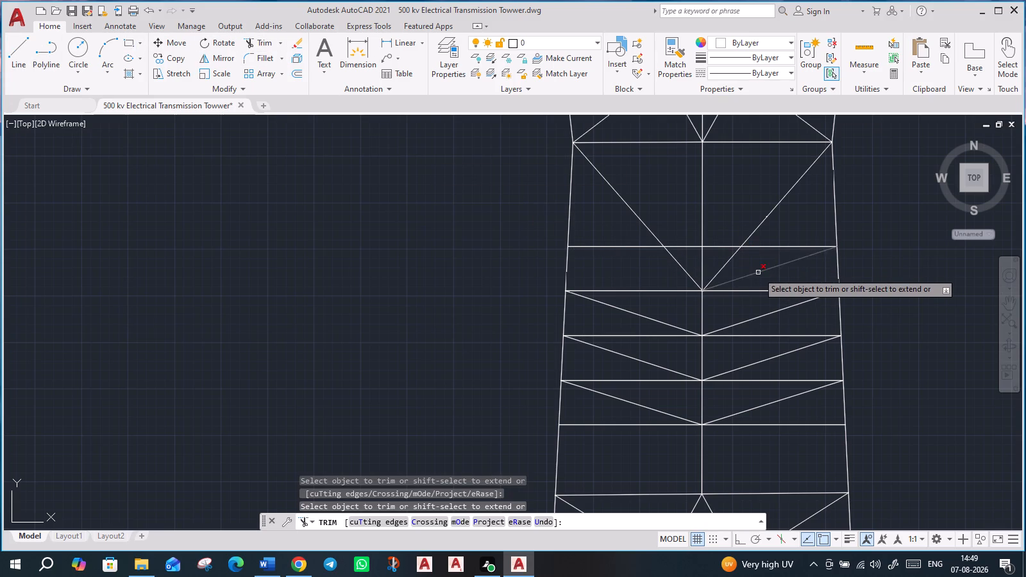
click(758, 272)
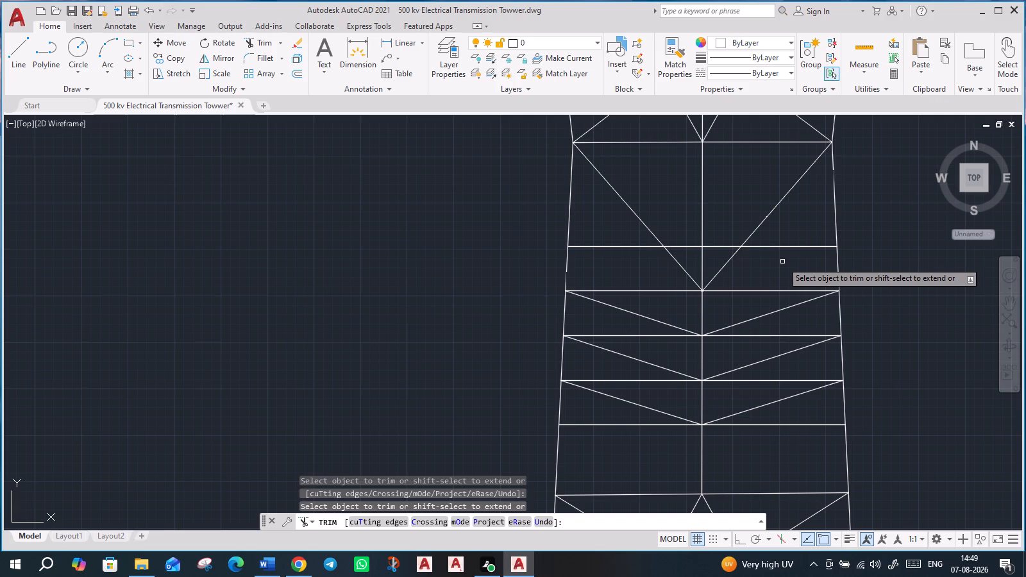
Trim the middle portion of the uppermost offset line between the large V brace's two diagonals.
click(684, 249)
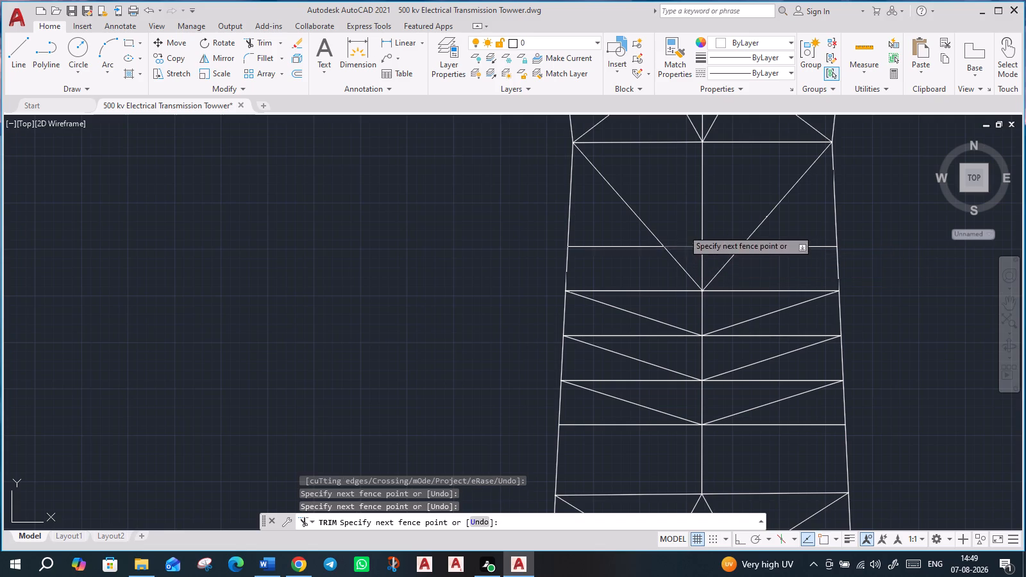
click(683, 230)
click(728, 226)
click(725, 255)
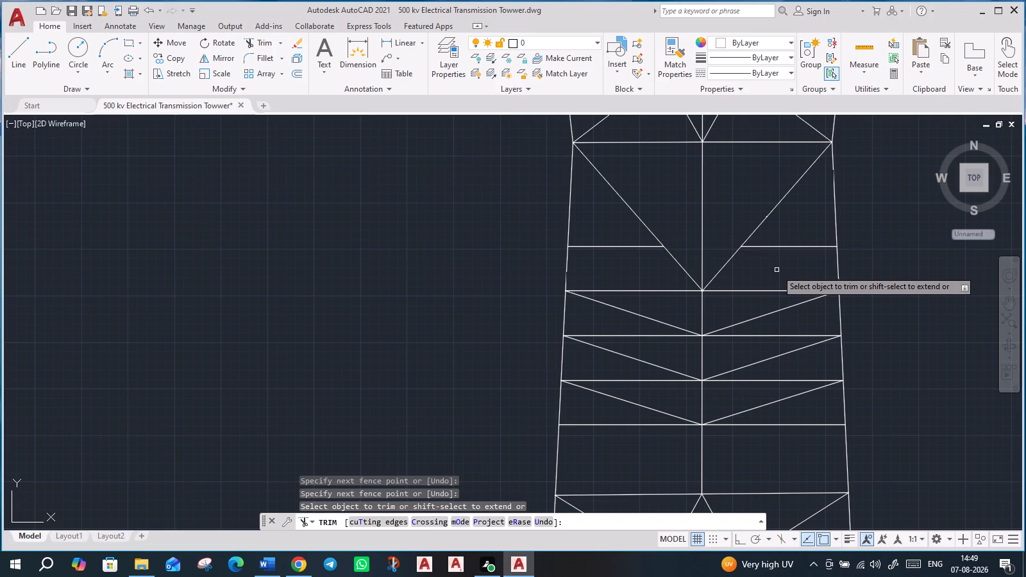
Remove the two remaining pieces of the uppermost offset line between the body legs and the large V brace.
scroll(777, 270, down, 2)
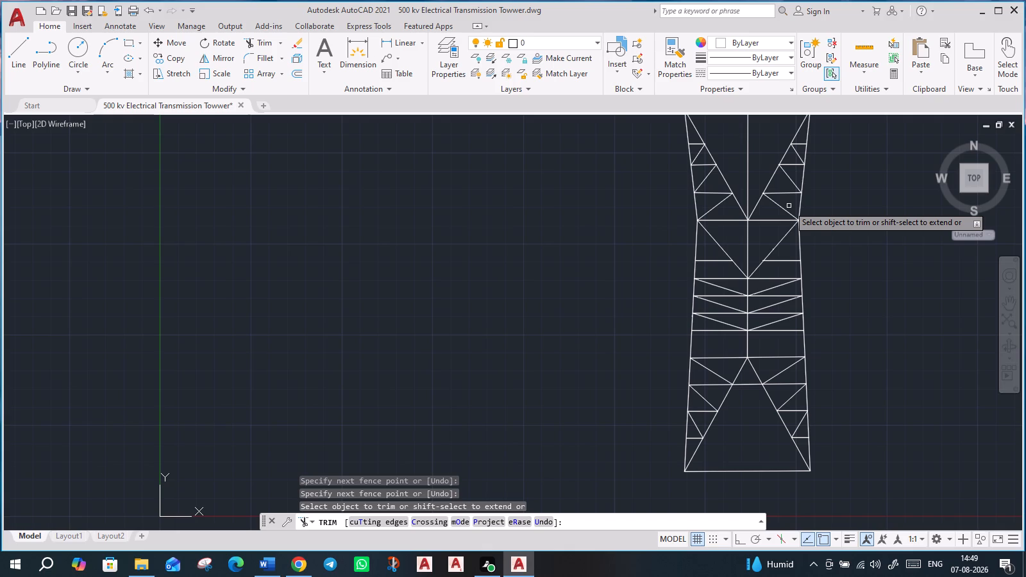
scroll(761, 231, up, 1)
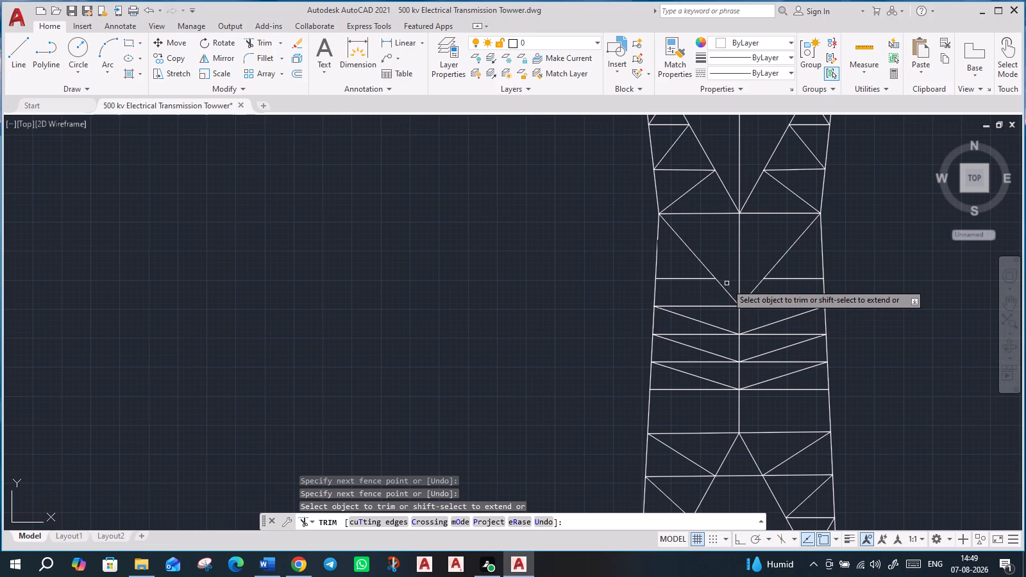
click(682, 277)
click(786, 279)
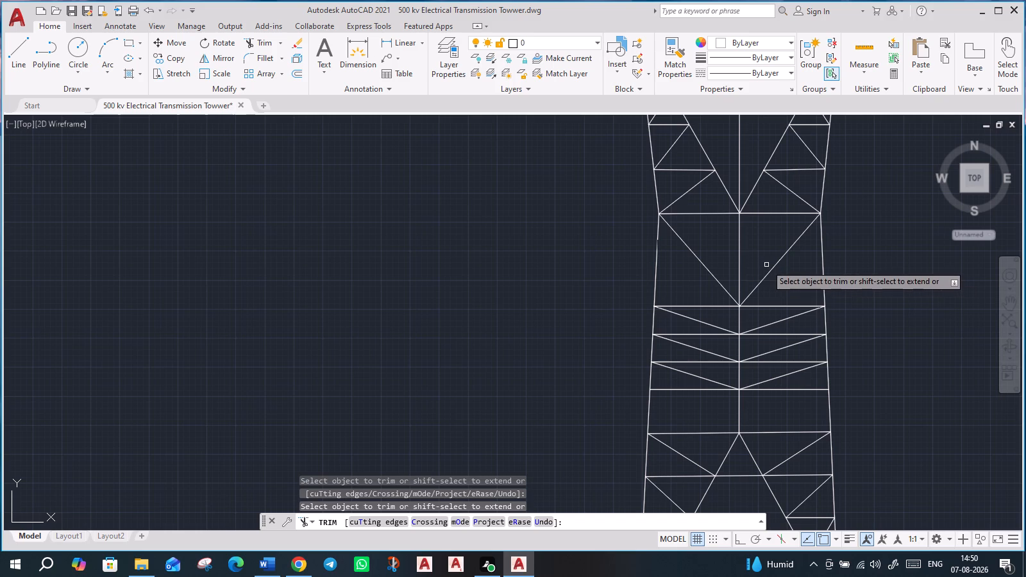
Draw a horizontal line from the left body leg through the midpoints of the large V brace's two diagonals to the right leg.
key(Escape)
key(l)
key(Return)
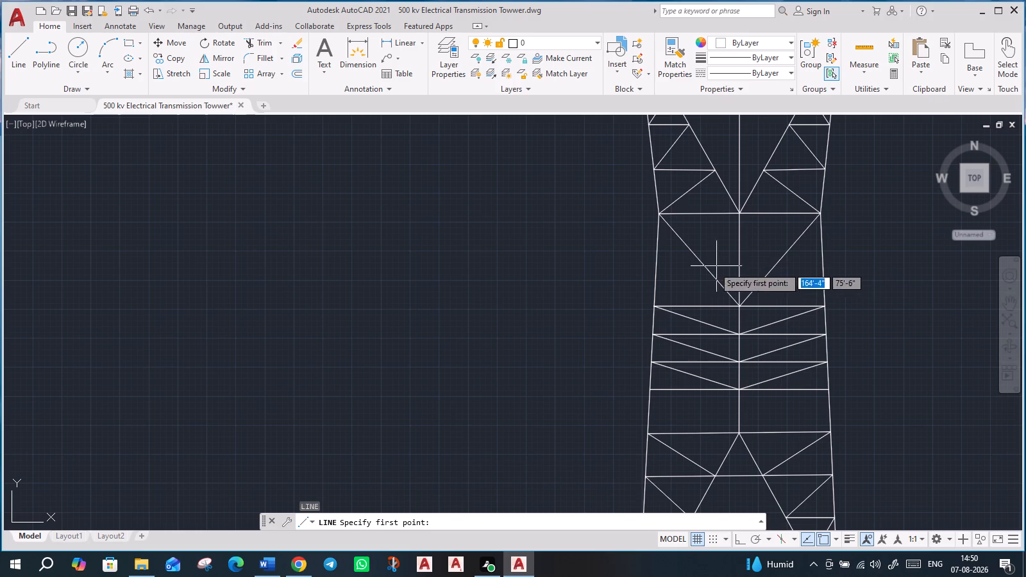
click(655, 261)
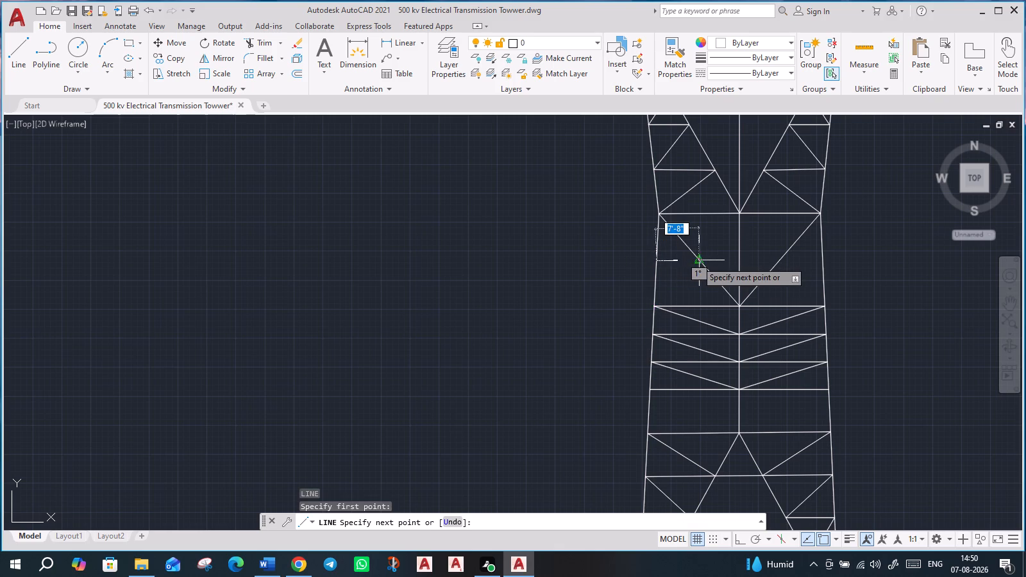
click(696, 261)
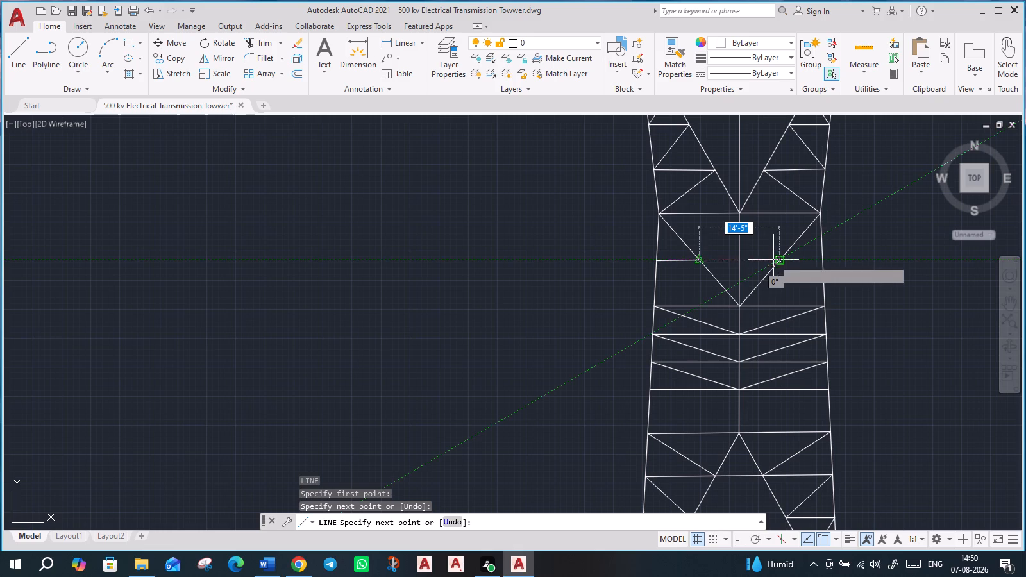
click(780, 260)
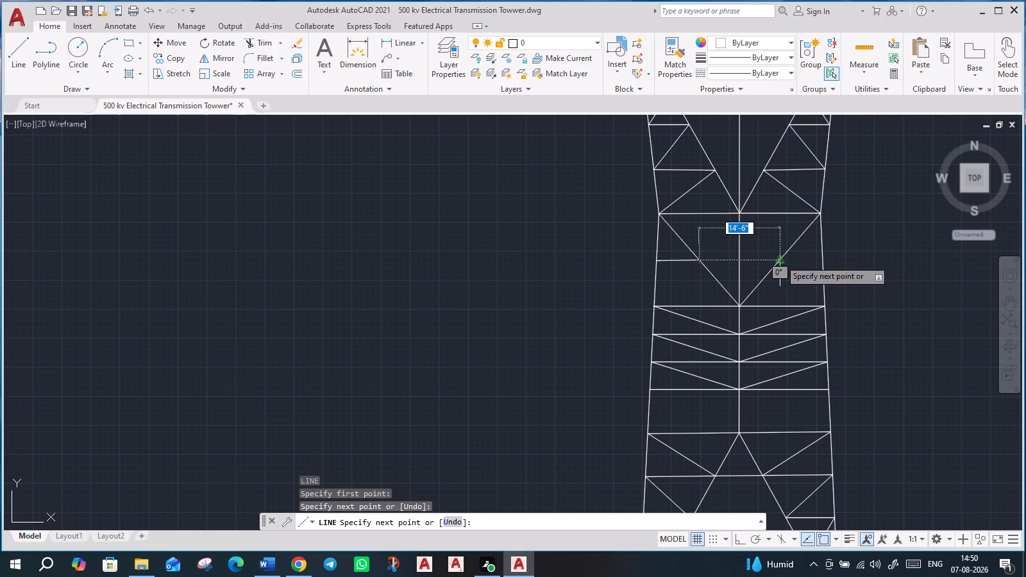
click(821, 260)
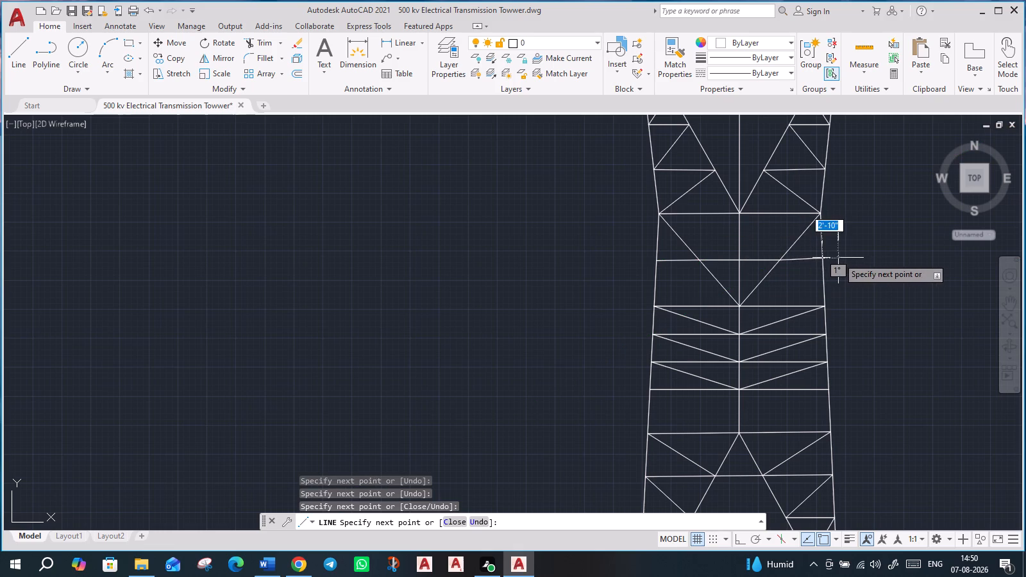
key(Escape)
Trim the new horizontal between the large V brace's diagonals, on both sides of the tower centreline.
click(262, 38)
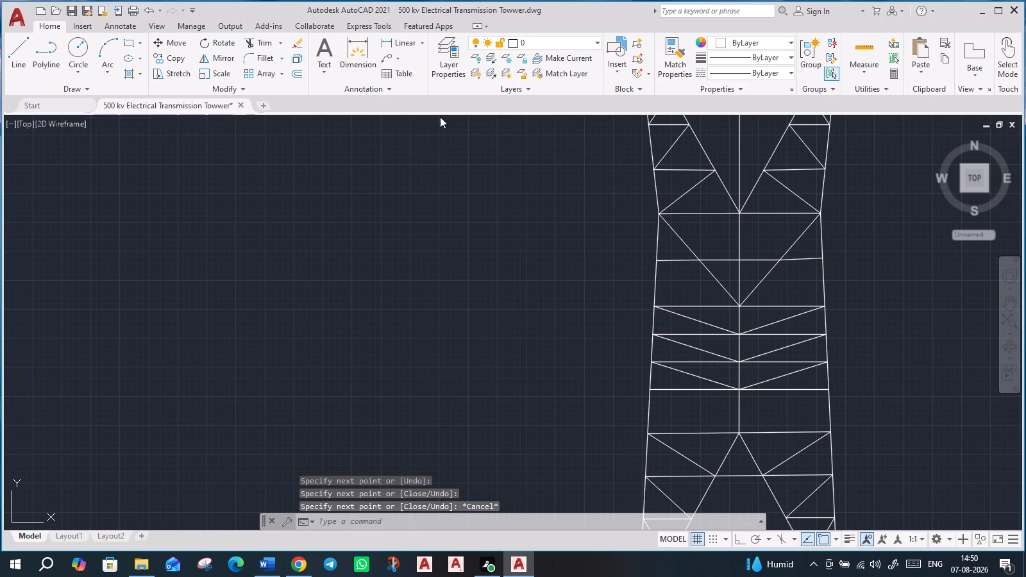
click(722, 260)
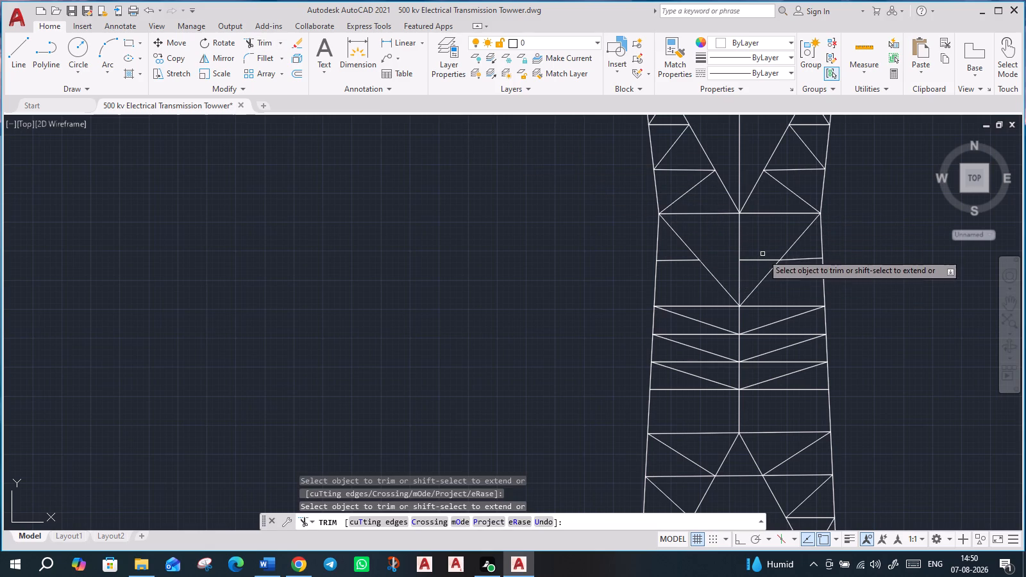
click(762, 262)
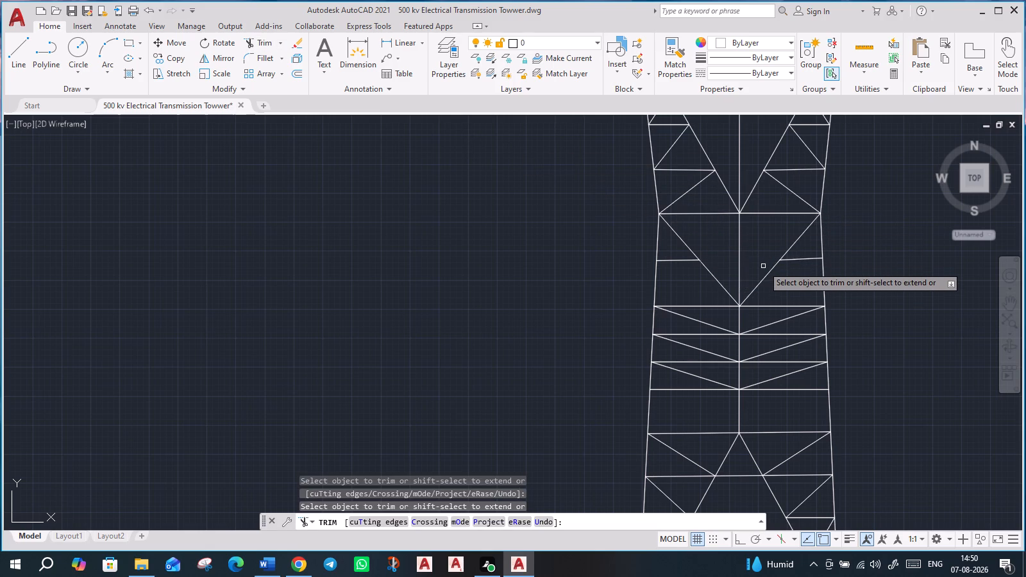
key(Escape)
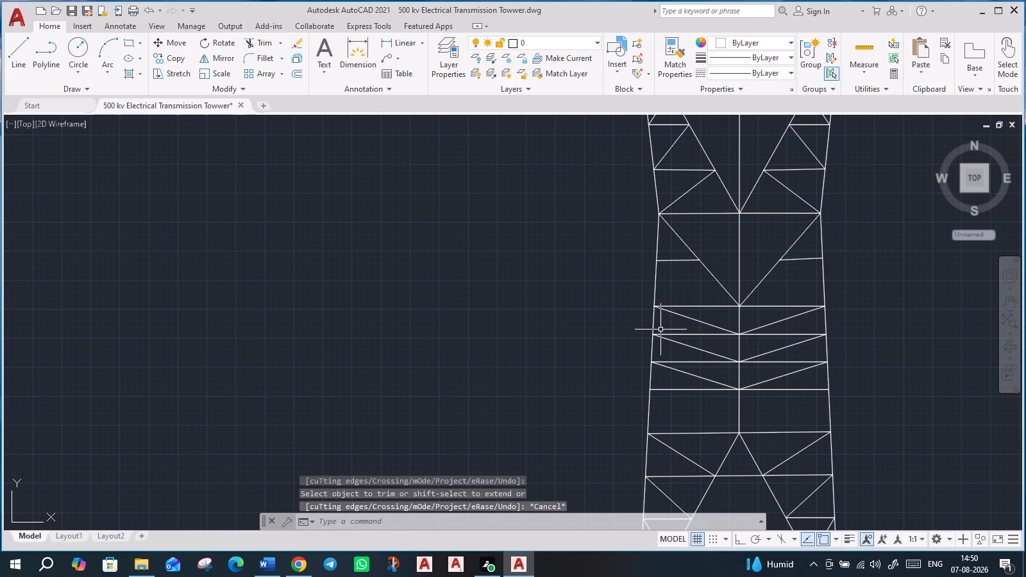
Draw a diagonal on each side from the leg at the V apex level up to the short horizontal's inner end.
key(l)
key(Return)
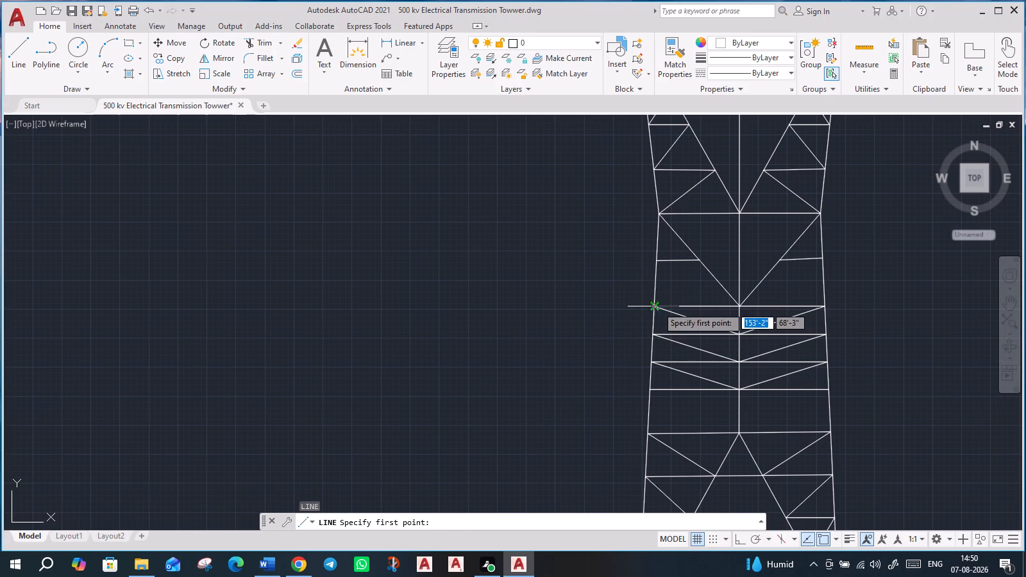
click(657, 306)
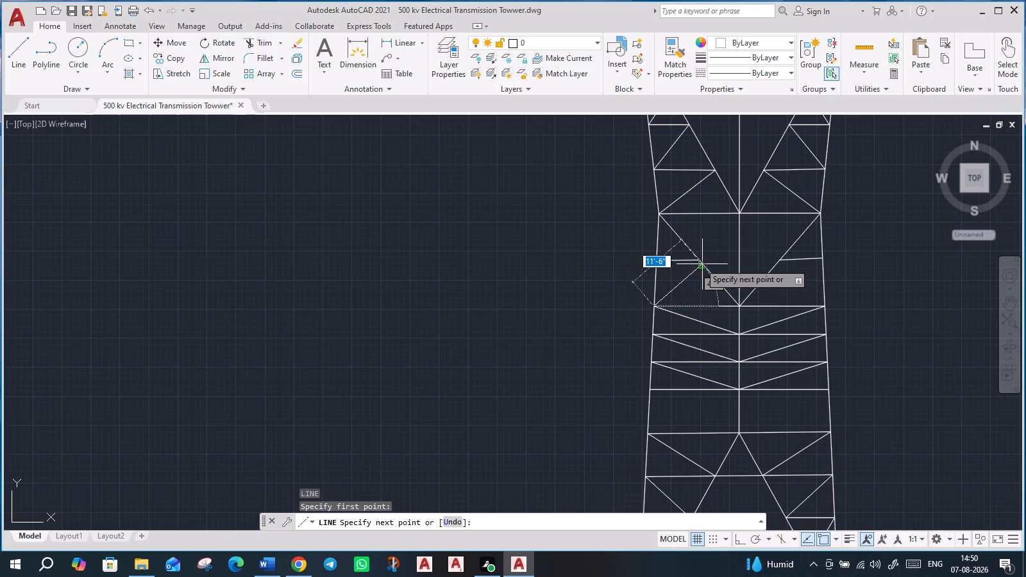
click(695, 260)
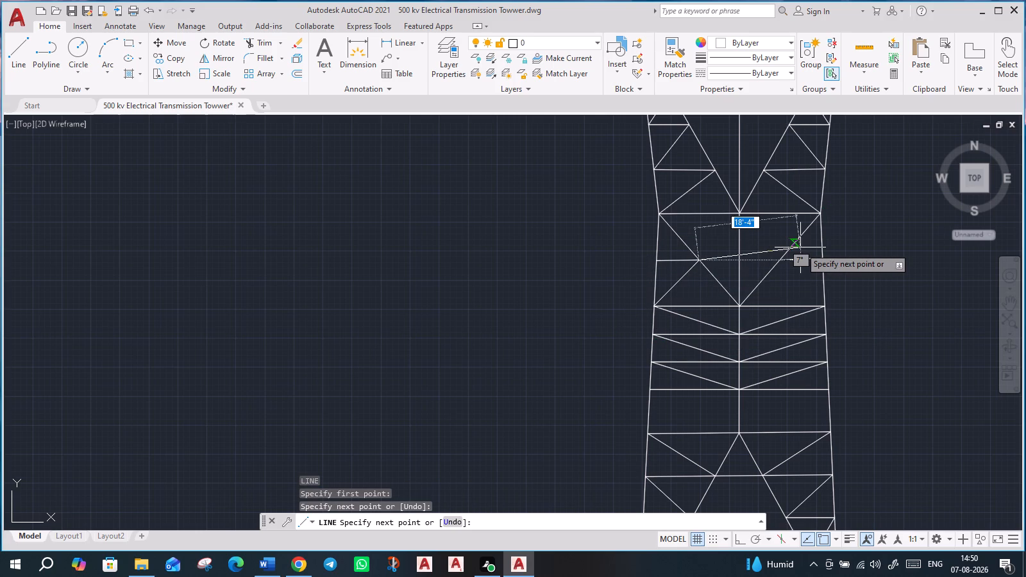
key(Escape)
key(Return)
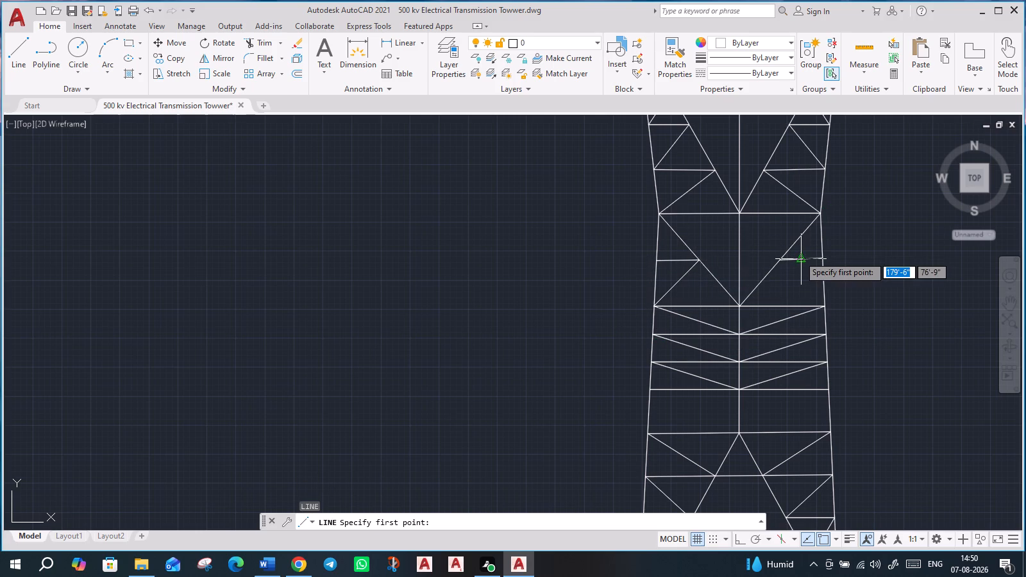
click(822, 304)
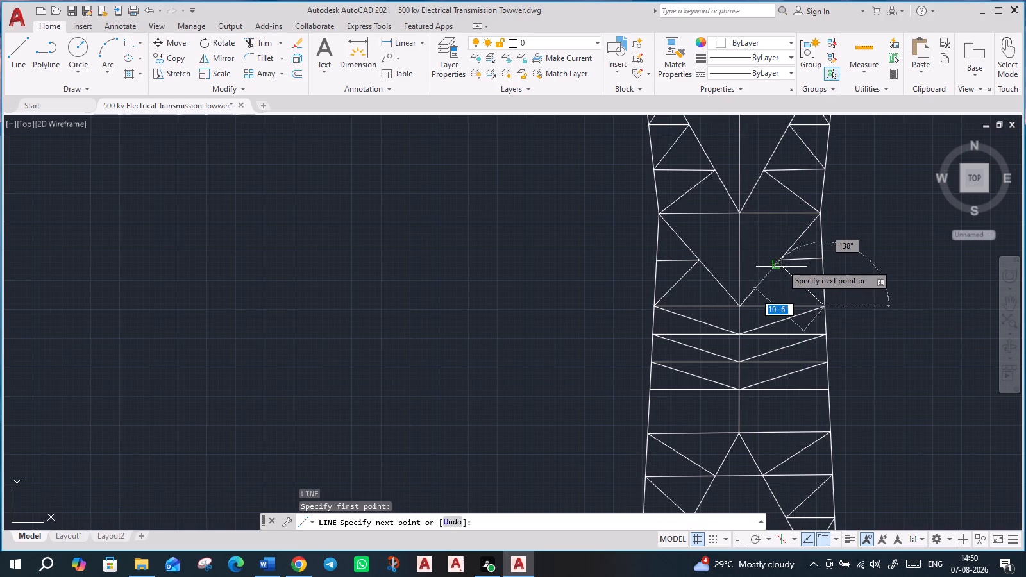
click(782, 258)
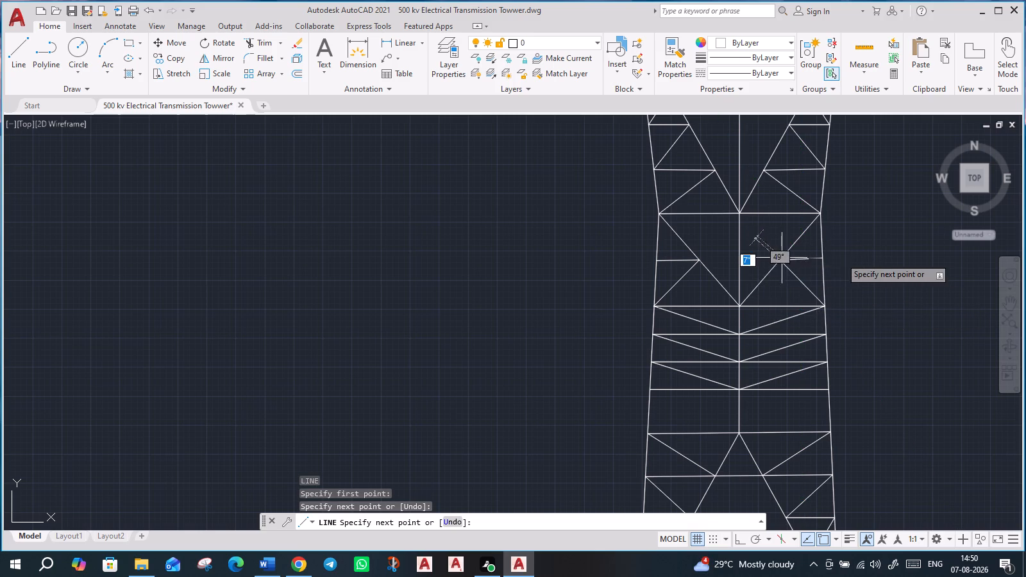
key(Escape)
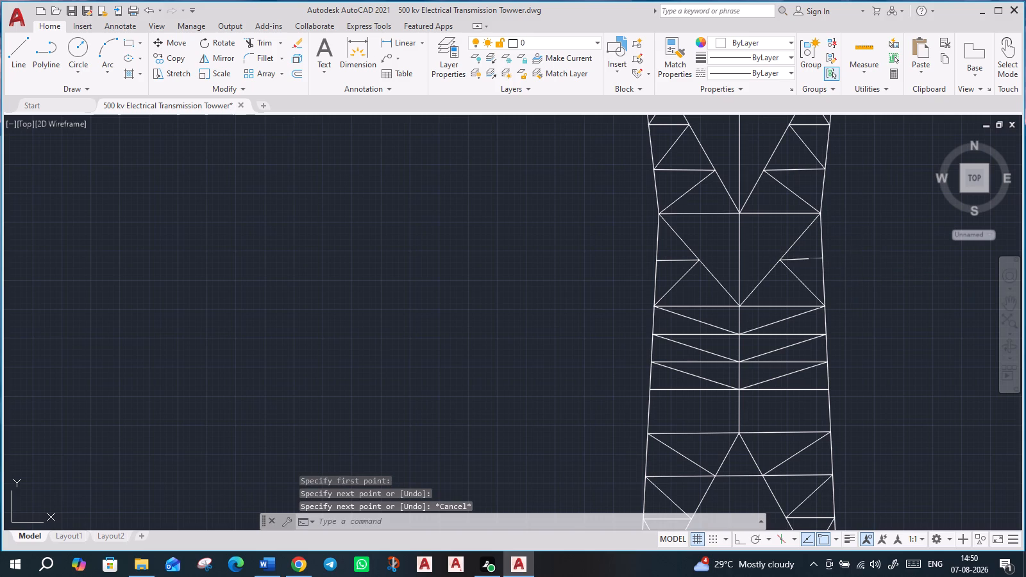
Examine the tower's bracing from the crossarm down to the base, checking line junctions and the panels around the lower V braces.
scroll(833, 269, up, 3)
scroll(832, 269, down, 3)
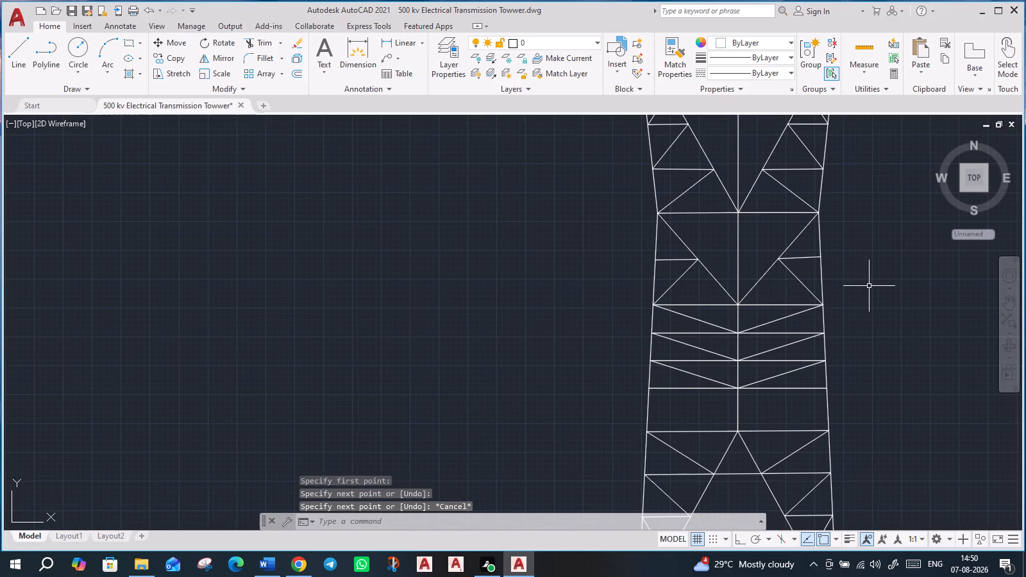
scroll(869, 286, down, 1)
middle_drag(879, 302, 794, 300)
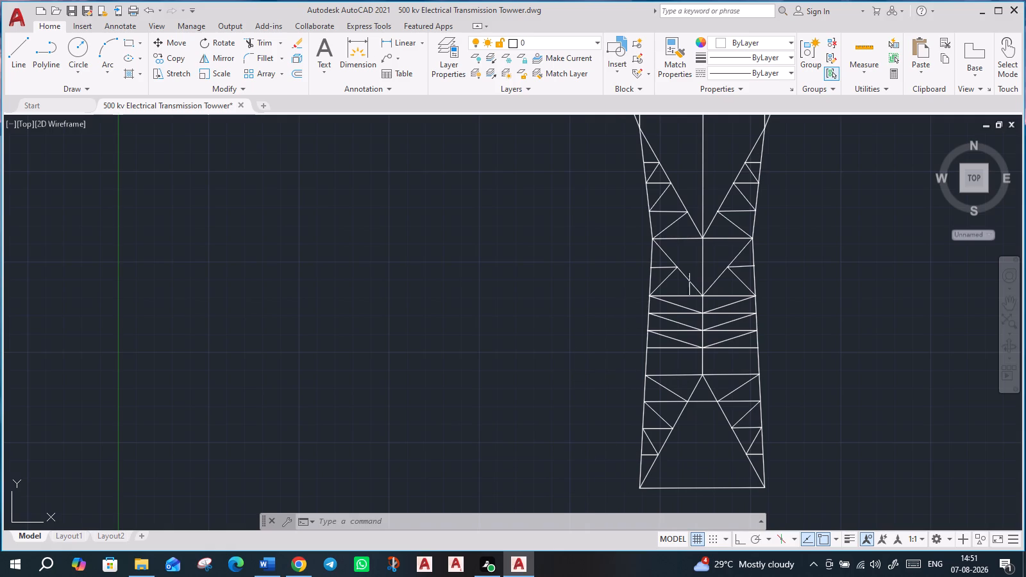
scroll(694, 266, up, 4)
scroll(589, 269, up, 2)
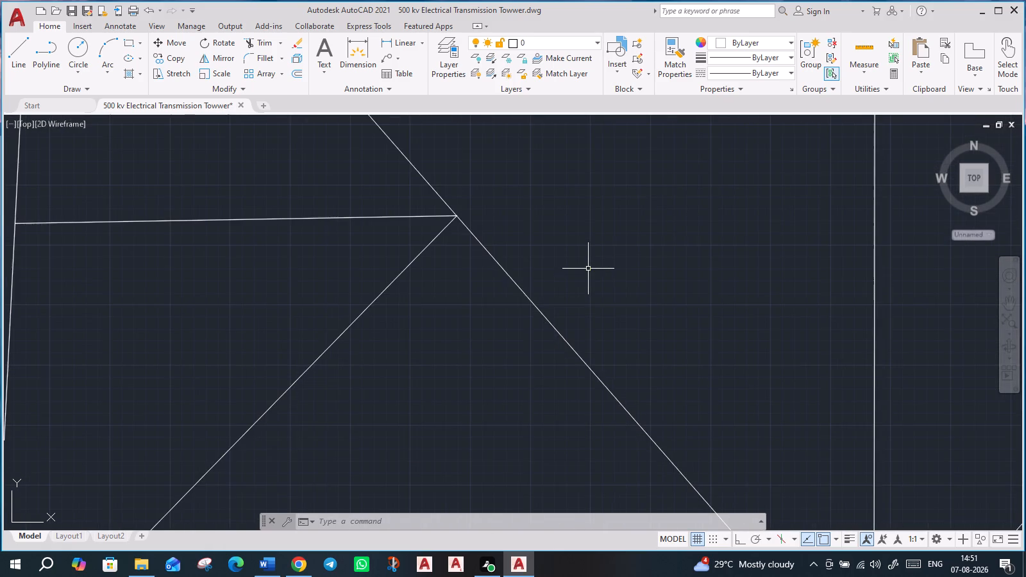
scroll(588, 269, down, 6)
middle_drag(788, 328, 682, 490)
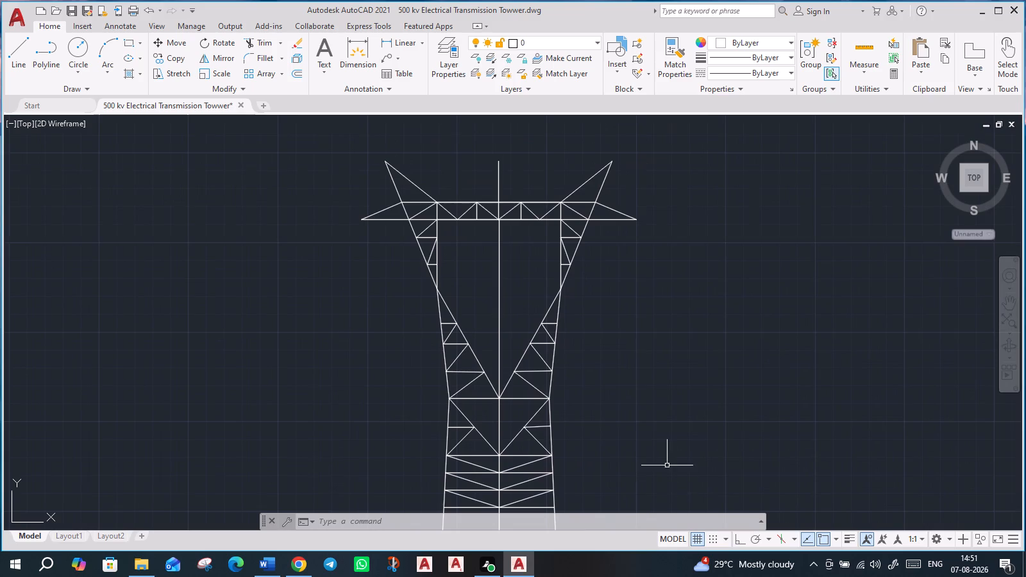
scroll(559, 449, up, 3)
middle_drag(629, 410, 675, 356)
scroll(623, 429, up, 1)
middle_drag(629, 394, 663, 283)
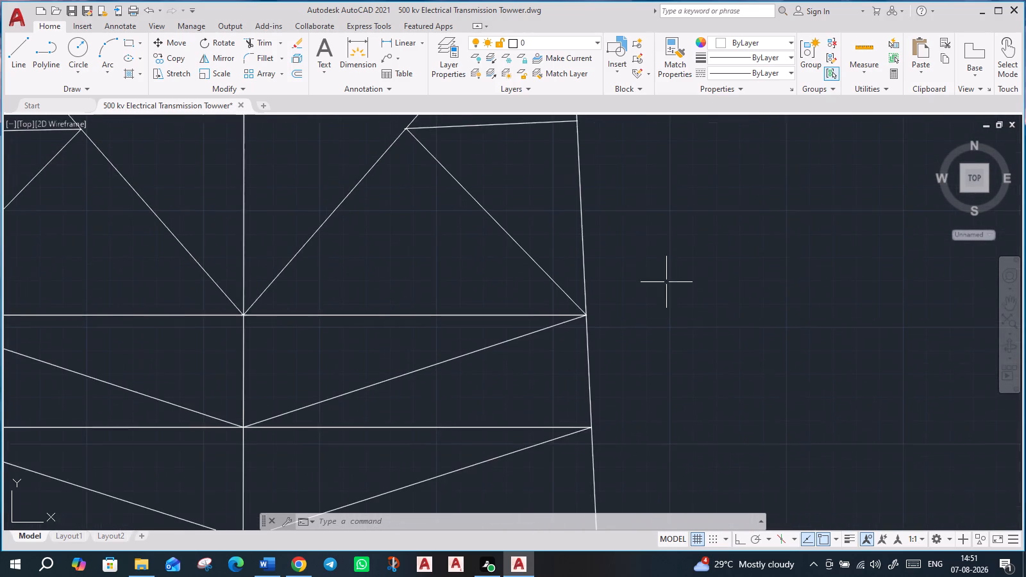
scroll(659, 397, down, 2)
middle_drag(668, 424, 703, 296)
scroll(660, 397, up, 3)
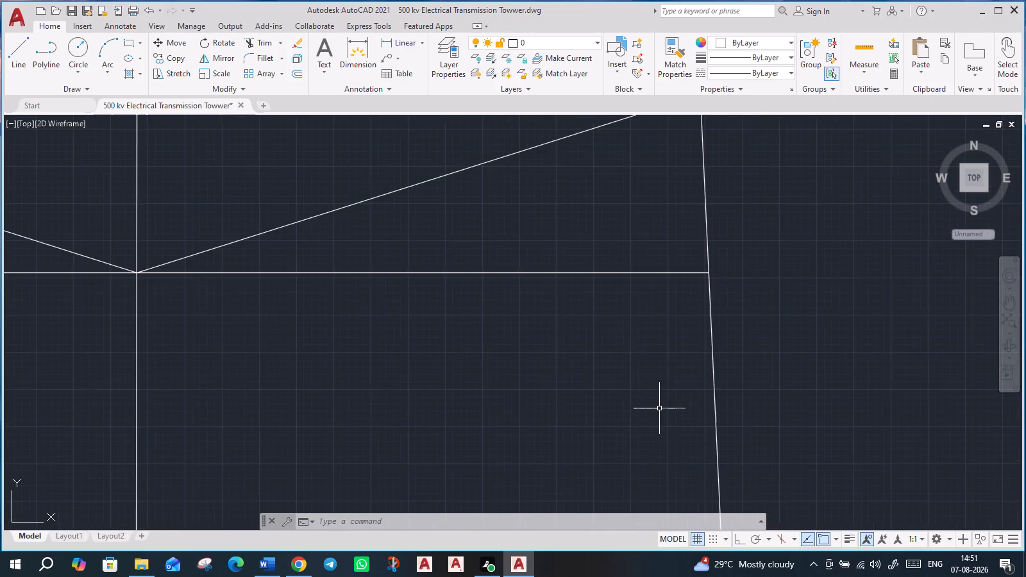
scroll(659, 408, down, 3)
middle_drag(750, 428, 762, 317)
scroll(746, 428, down, 2)
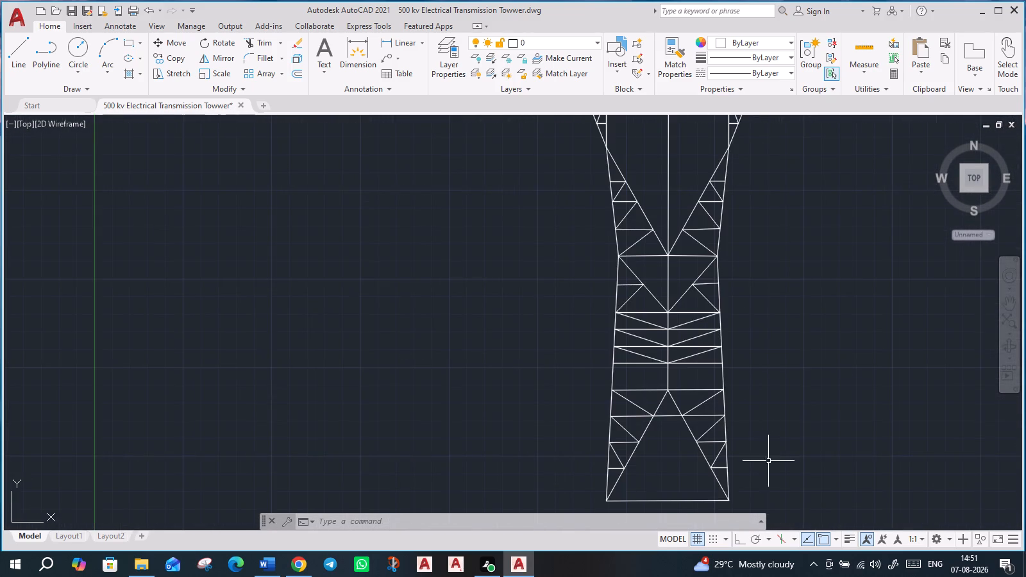
middle_drag(766, 440, 758, 401)
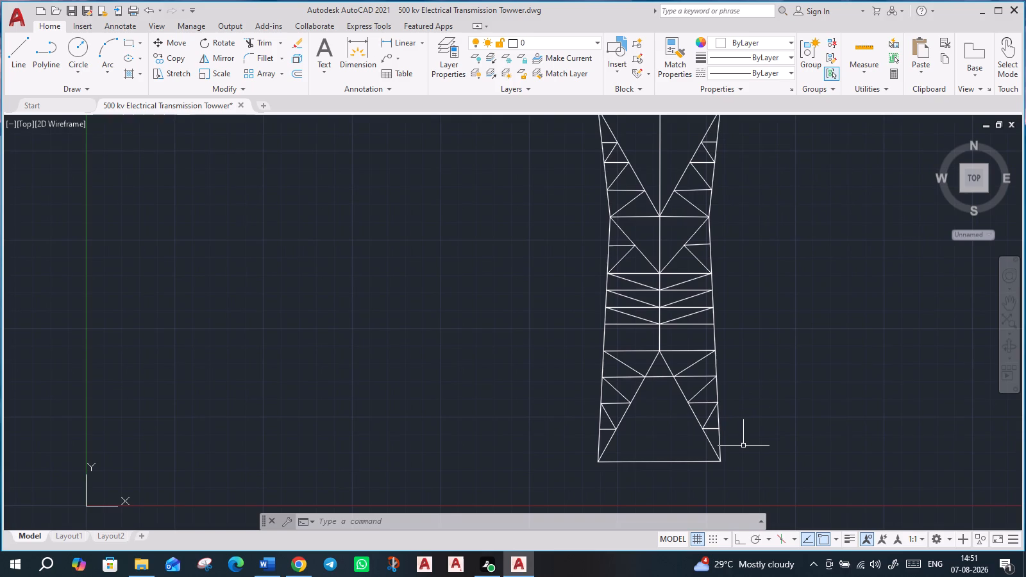
scroll(680, 355, up, 2)
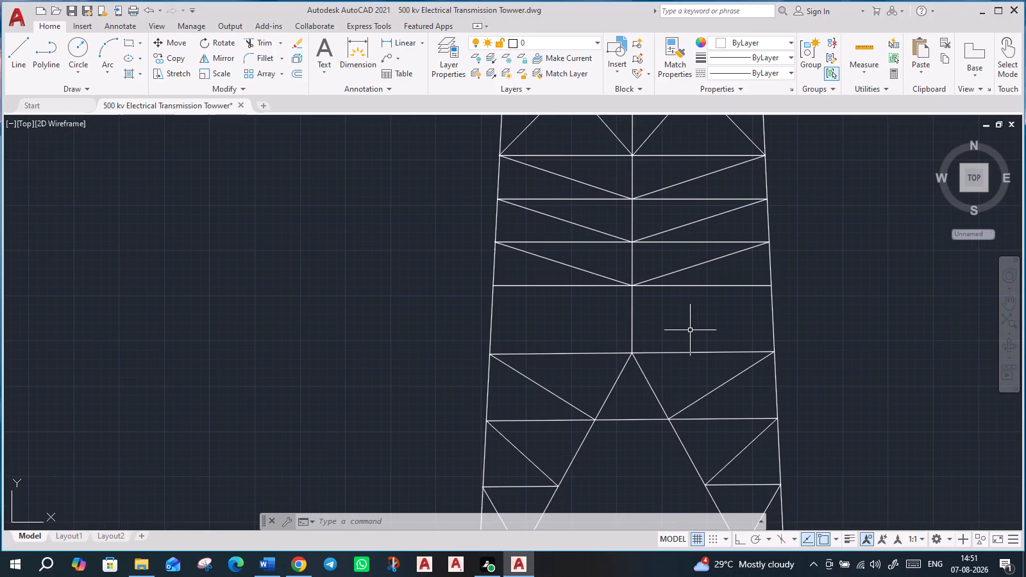
scroll(690, 330, down, 1)
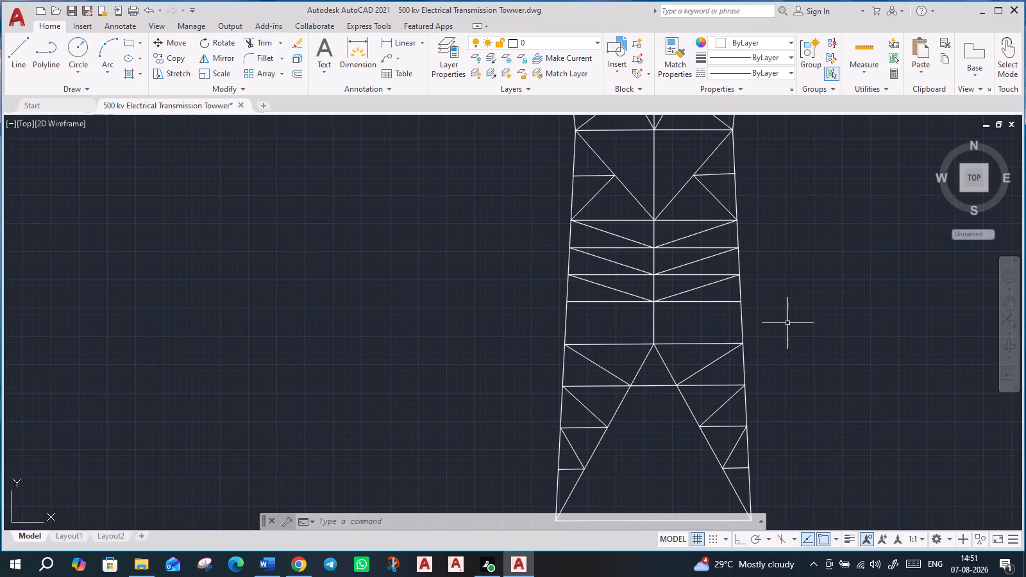
scroll(720, 305, up, 1)
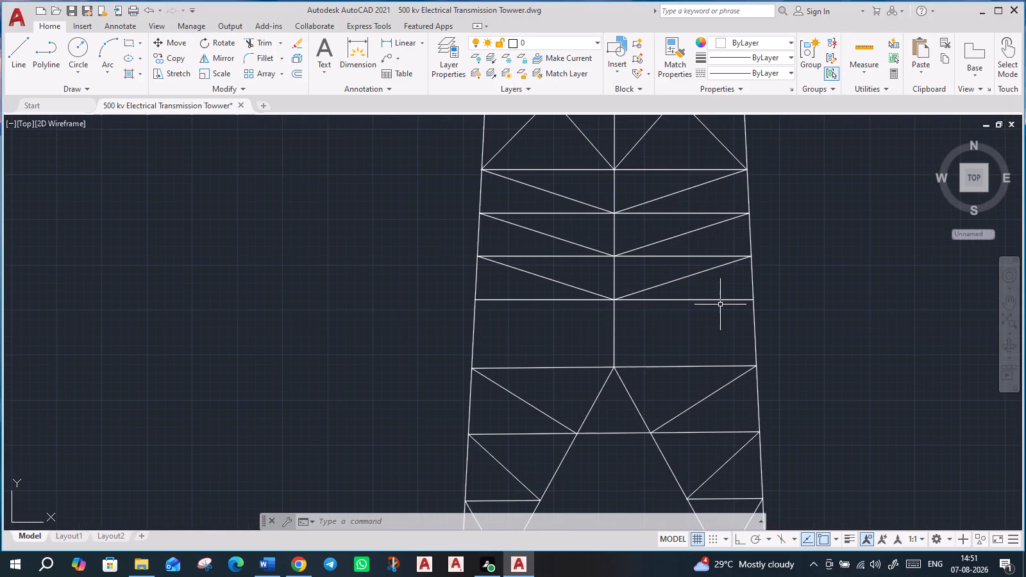
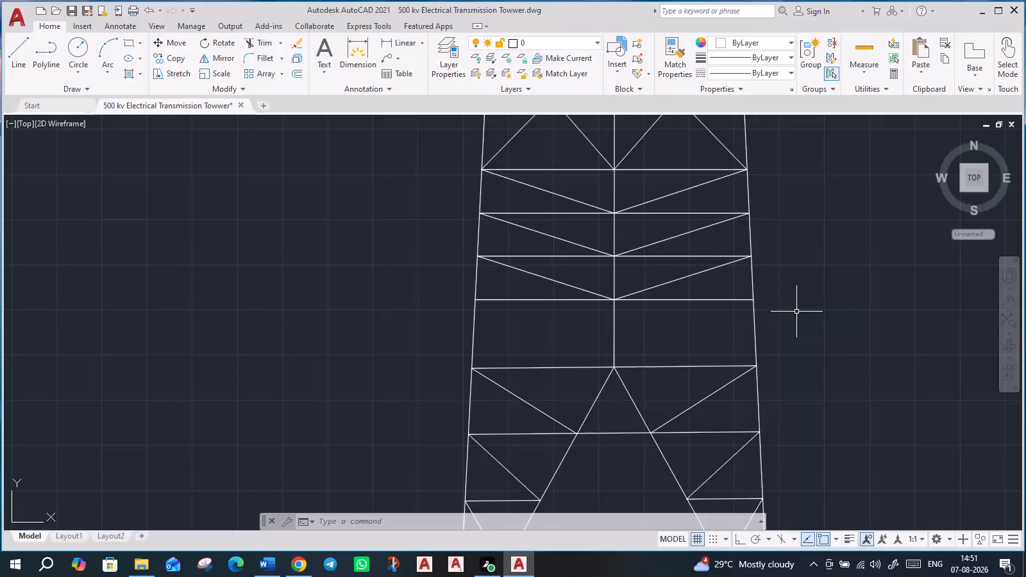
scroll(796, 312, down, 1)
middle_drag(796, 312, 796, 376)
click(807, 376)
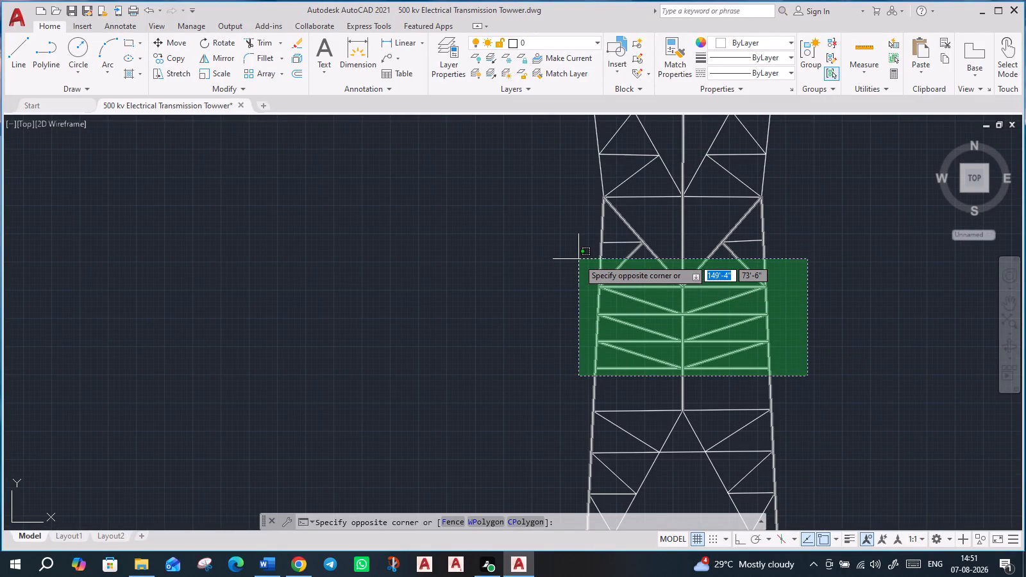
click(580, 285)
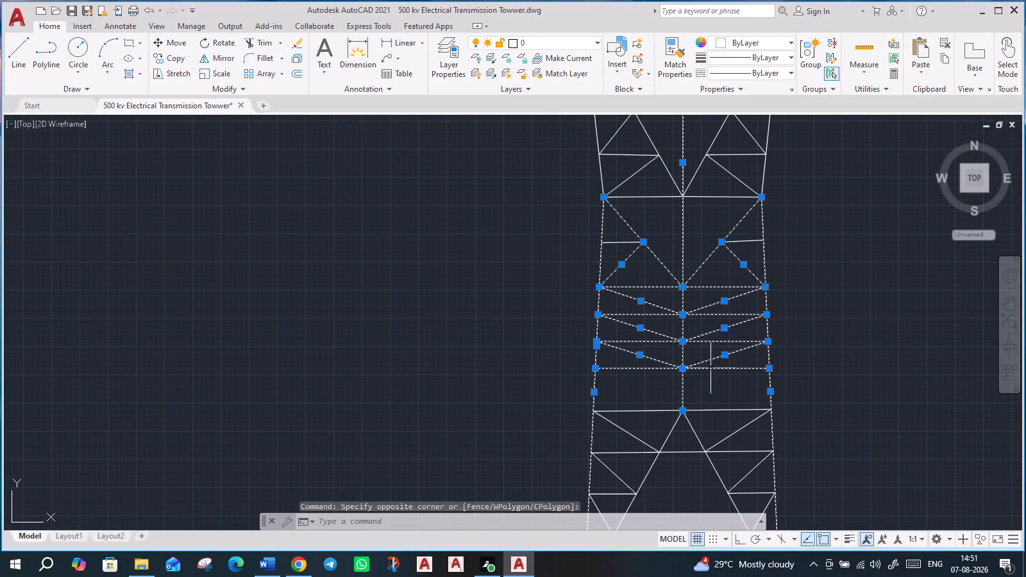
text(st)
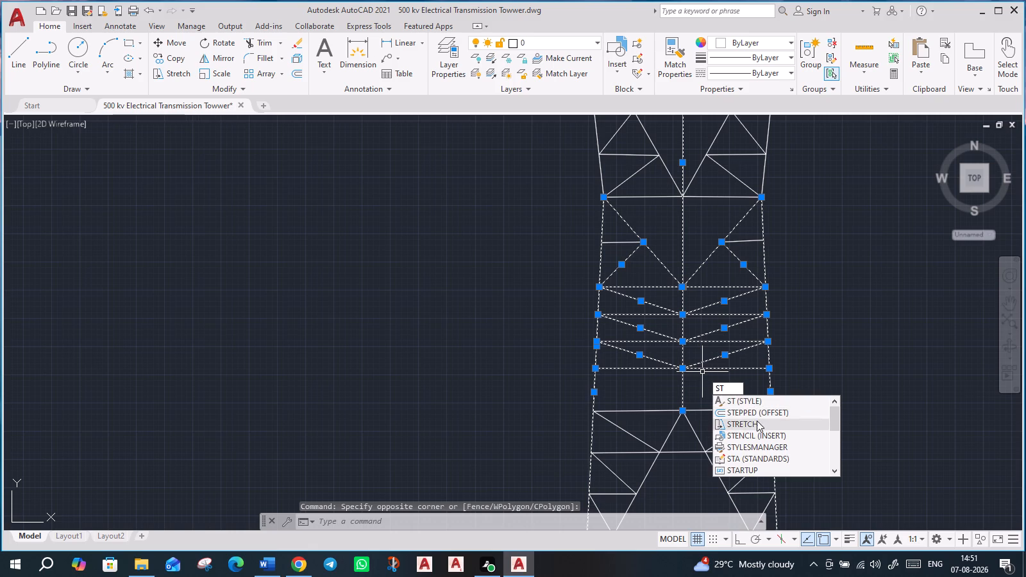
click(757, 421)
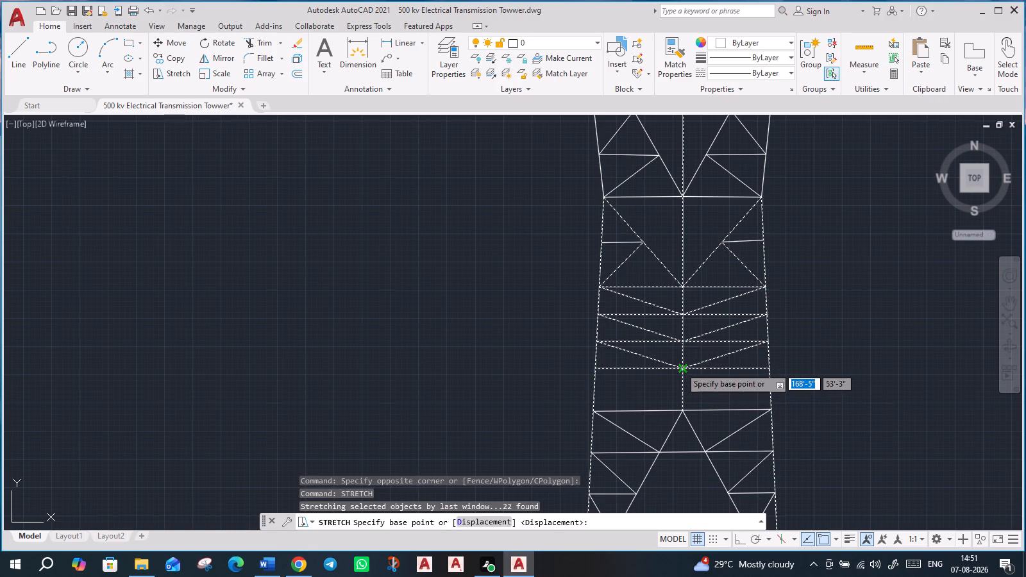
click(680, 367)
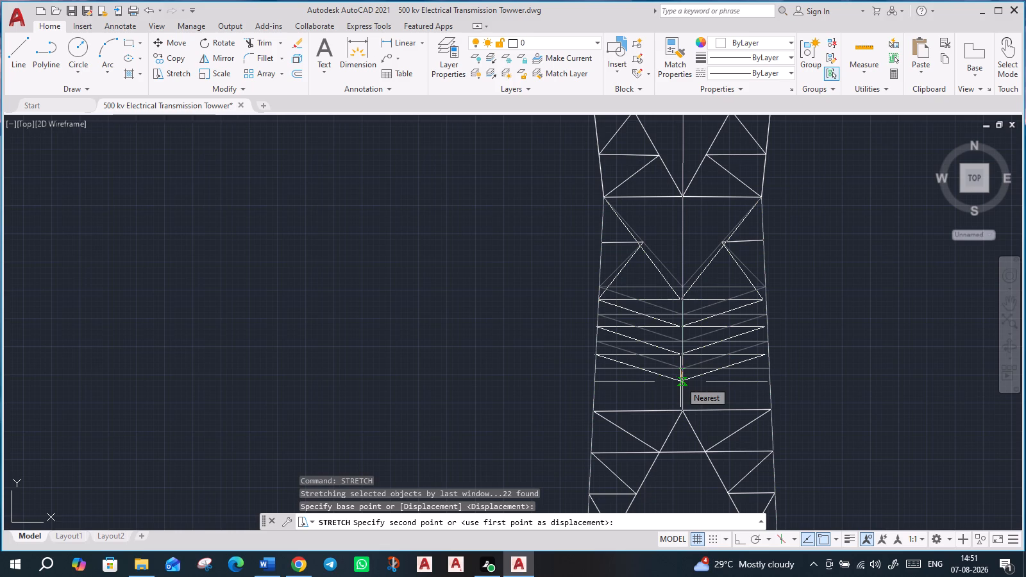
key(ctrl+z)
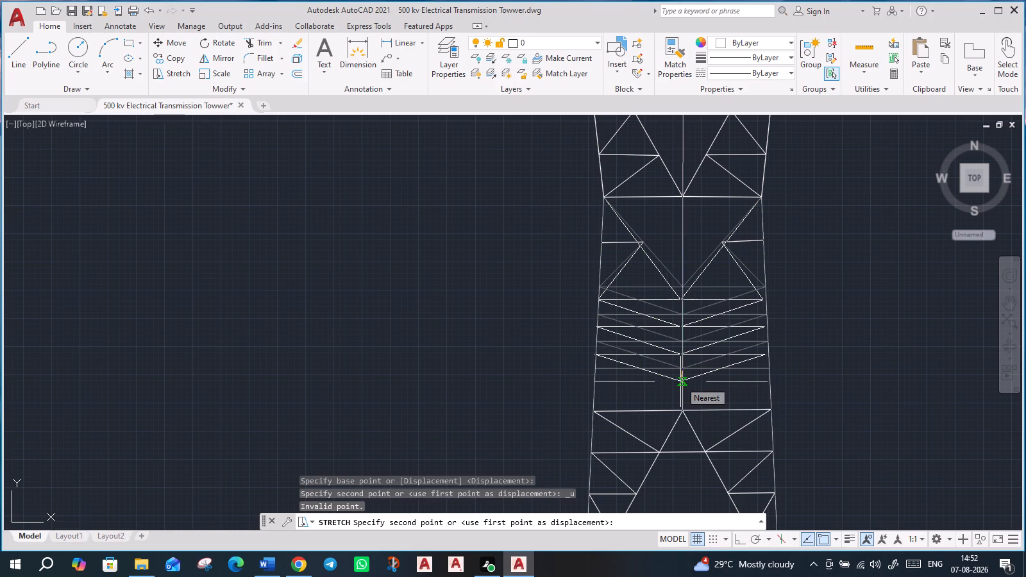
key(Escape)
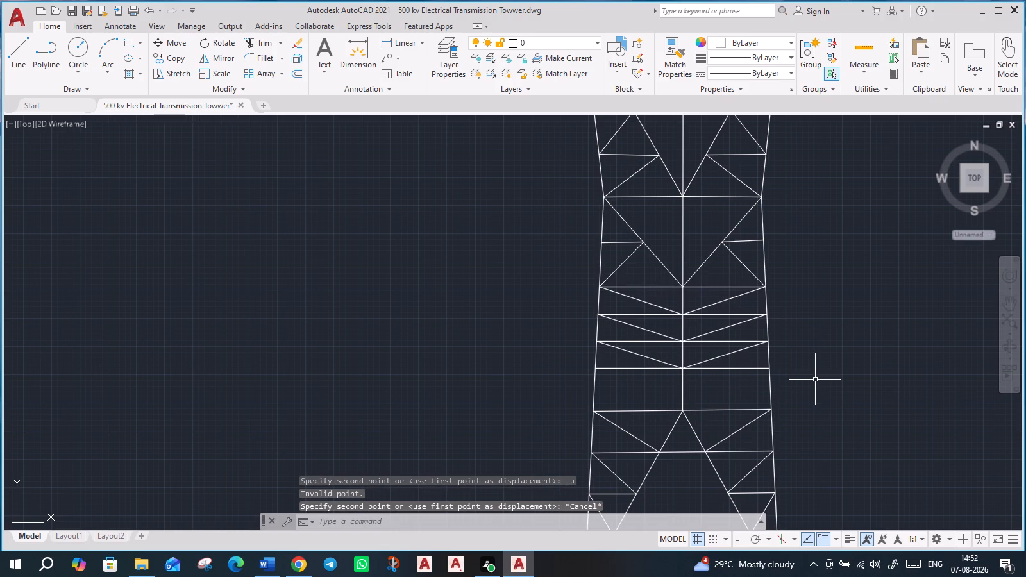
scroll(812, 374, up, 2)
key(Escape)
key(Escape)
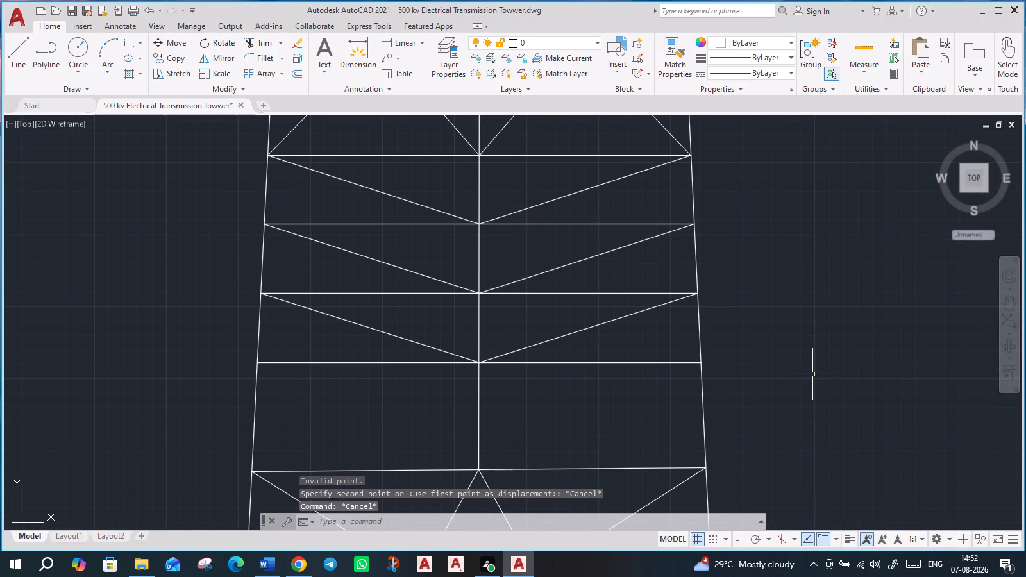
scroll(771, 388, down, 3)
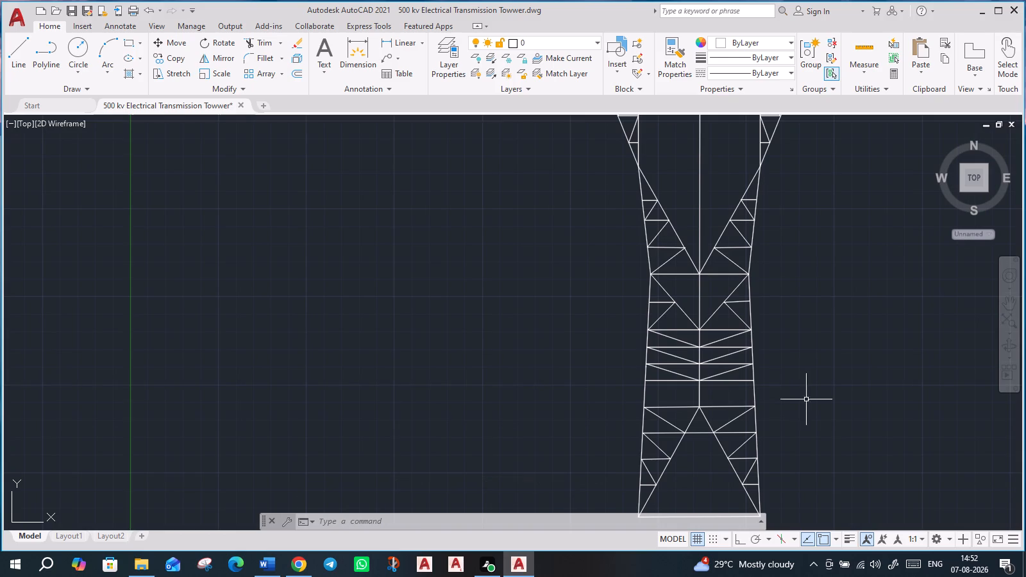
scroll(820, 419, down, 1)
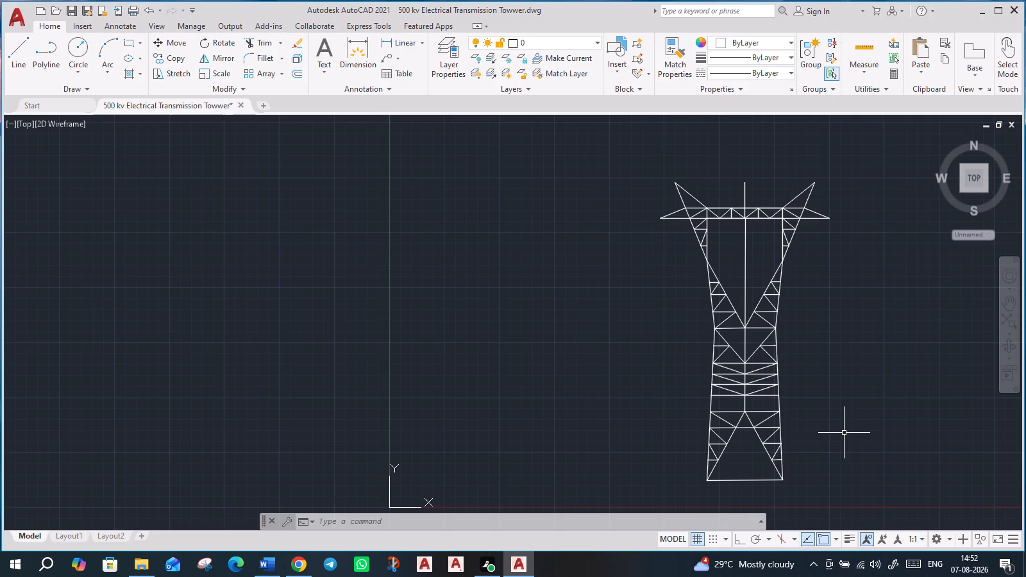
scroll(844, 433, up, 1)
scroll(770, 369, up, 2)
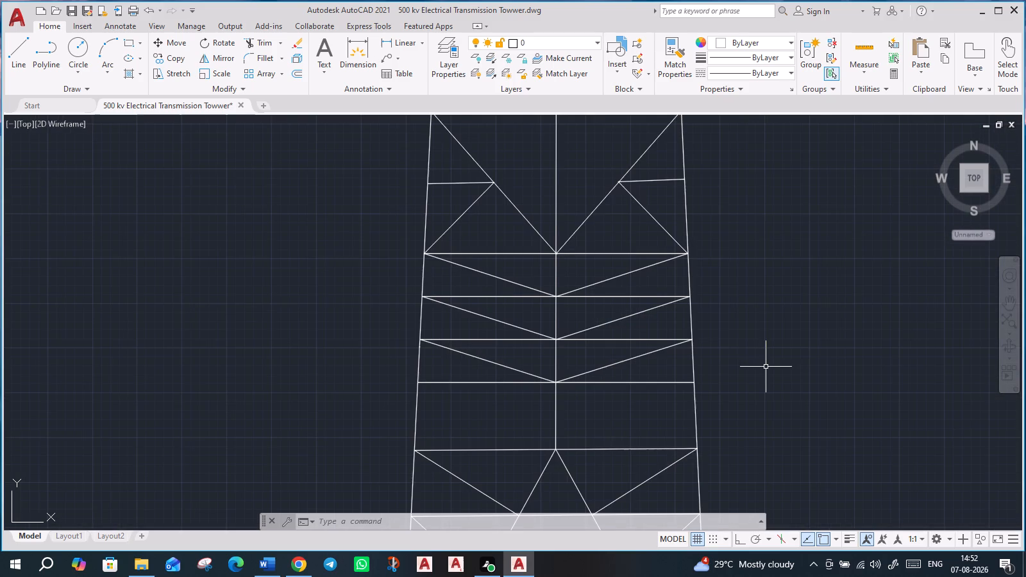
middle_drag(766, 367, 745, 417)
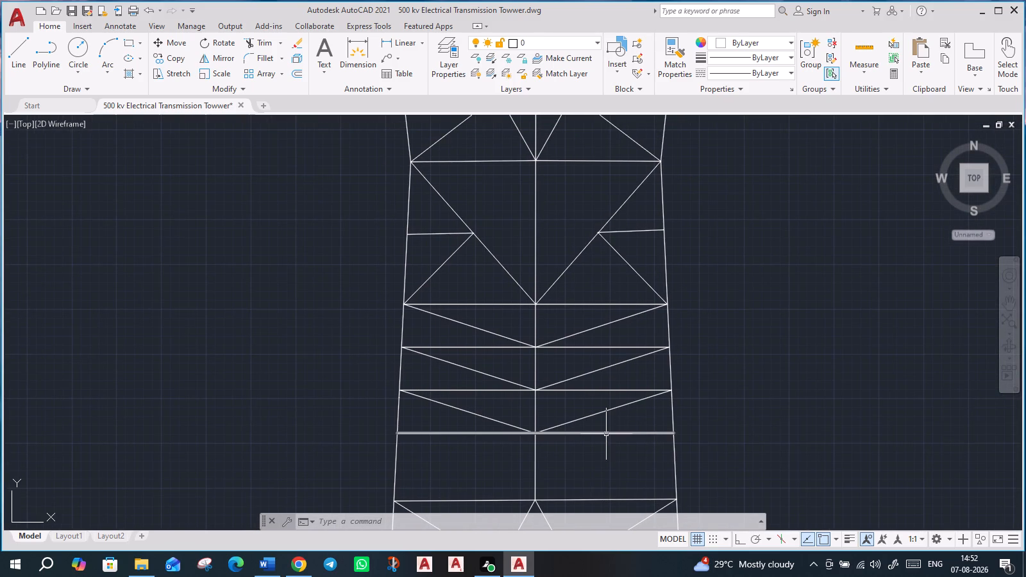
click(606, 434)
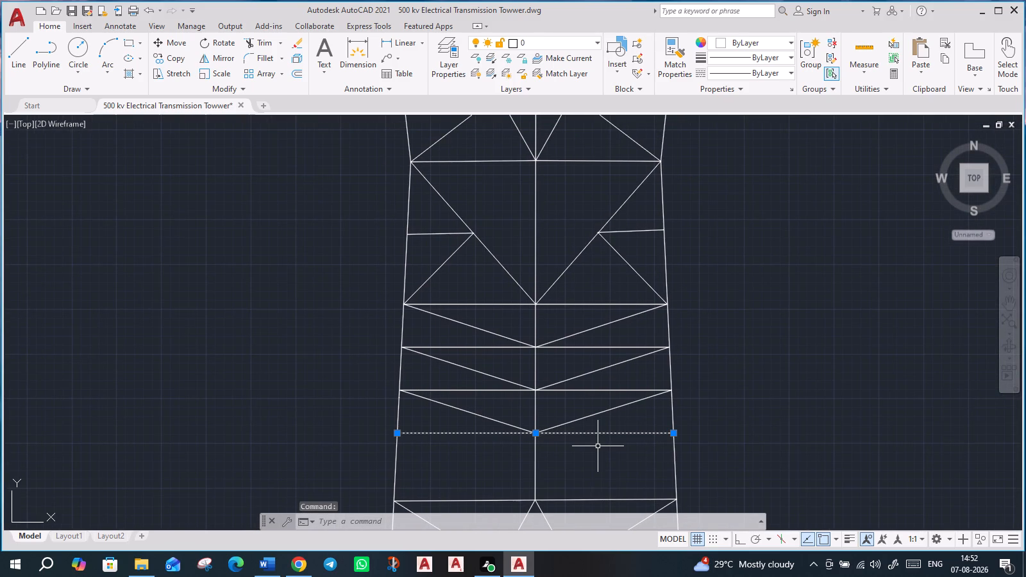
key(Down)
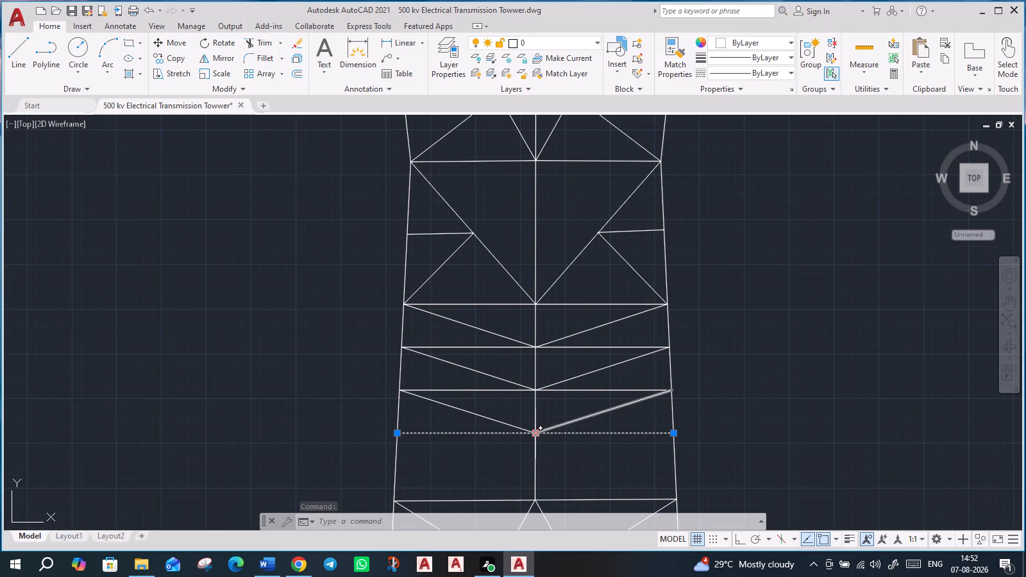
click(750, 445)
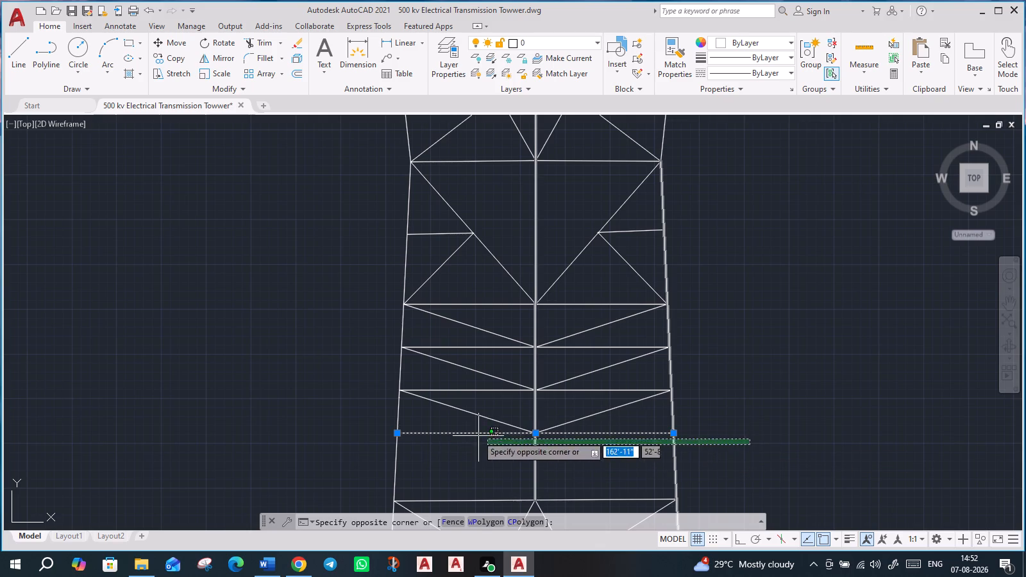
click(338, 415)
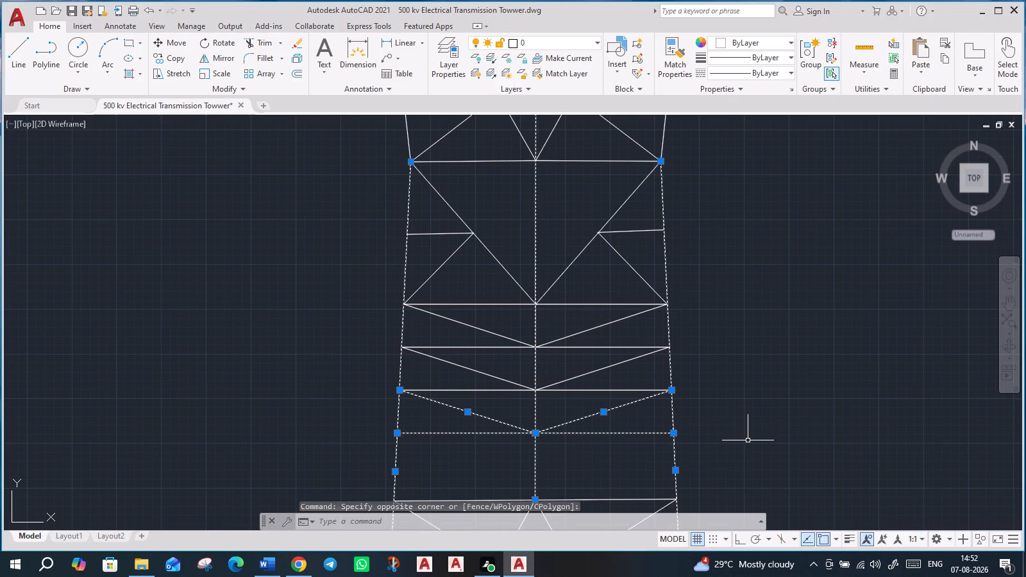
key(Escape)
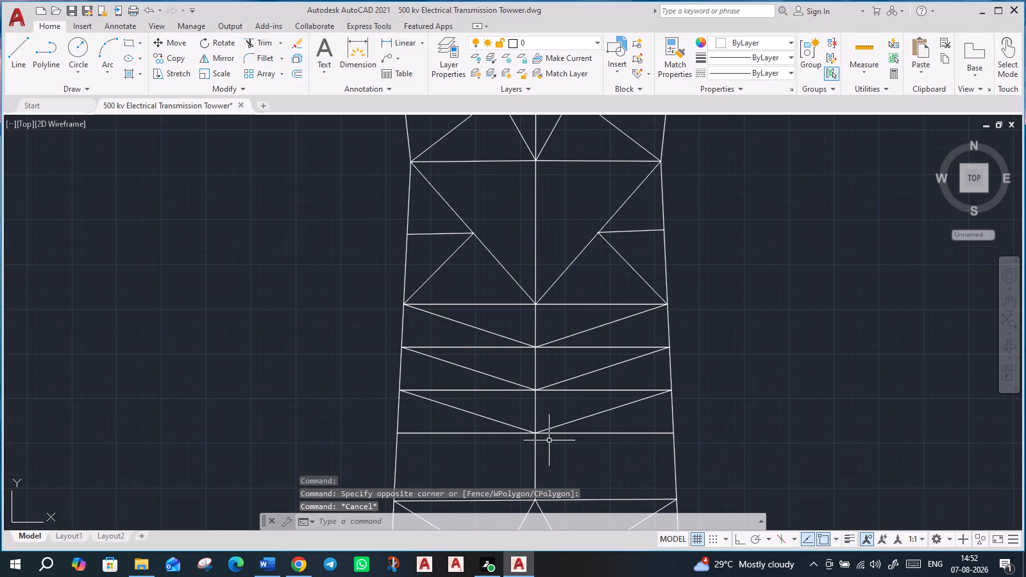
Move the horizontal at the lowest shallow V's apex a short distance straight down the tower centreline.
click(568, 434)
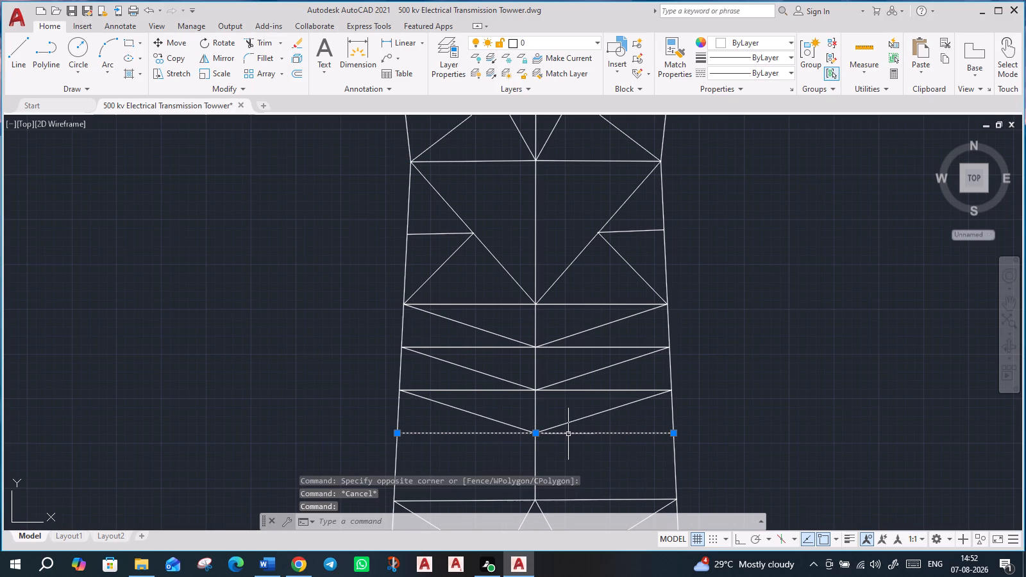
key(m)
key(Return)
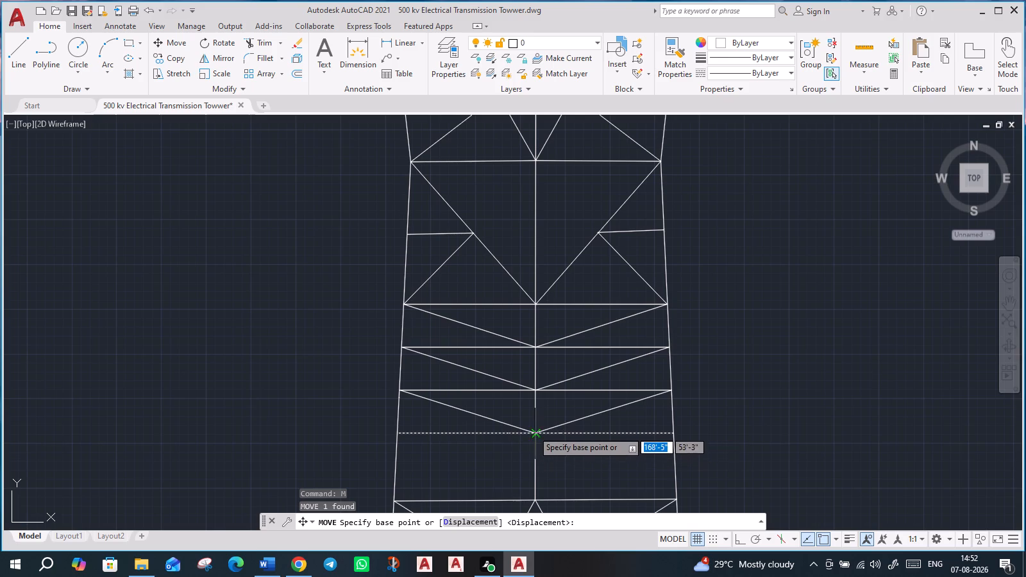
click(534, 434)
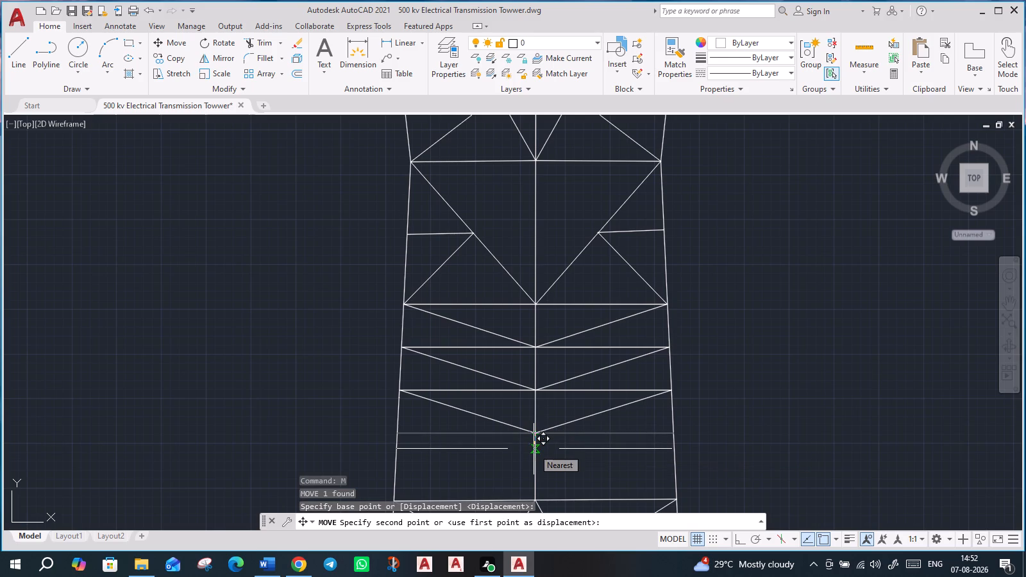
click(534, 449)
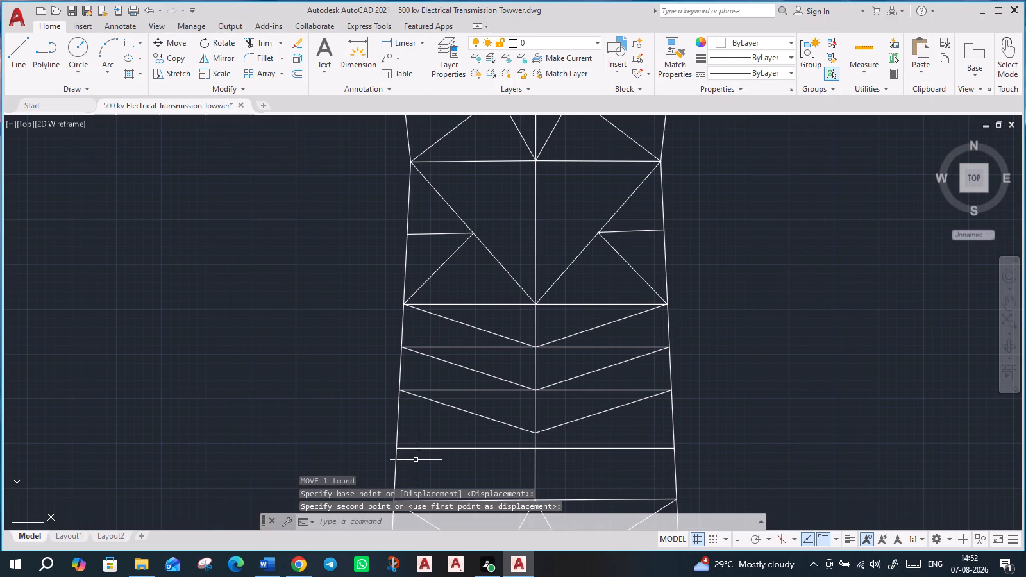
Stretch the inner ends of the lowest shallow V's two diagonals down to the moved horizontal at the centreline.
scroll(416, 460, up, 2)
scroll(362, 442, up, 2)
scroll(471, 447, down, 2)
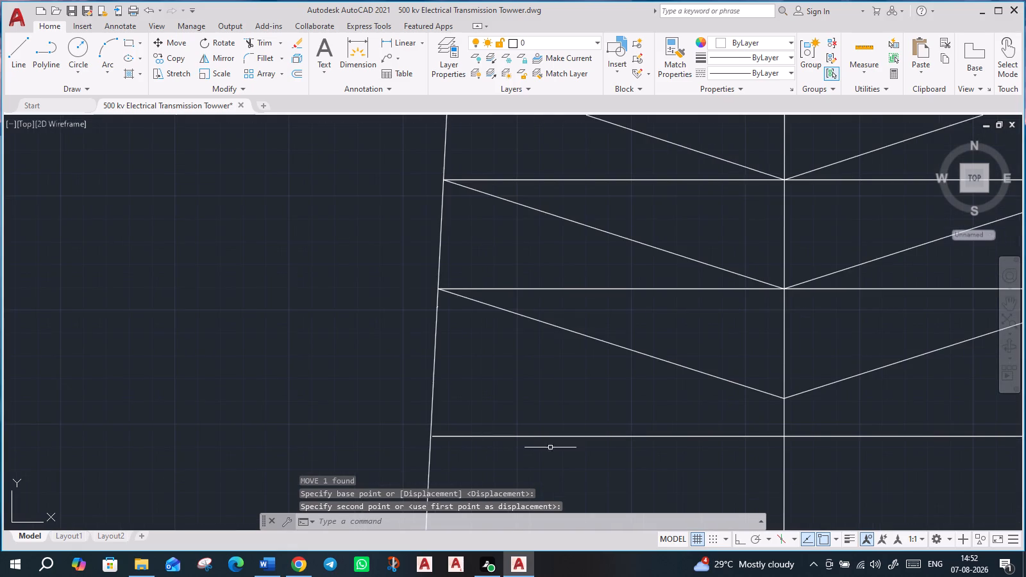
scroll(706, 447, down, 3)
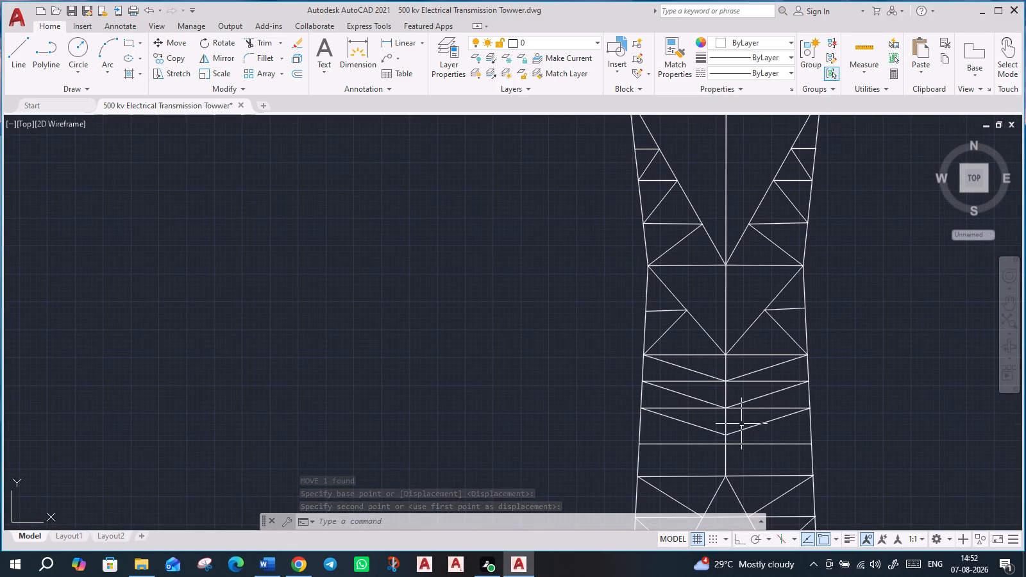
scroll(742, 438, up, 3)
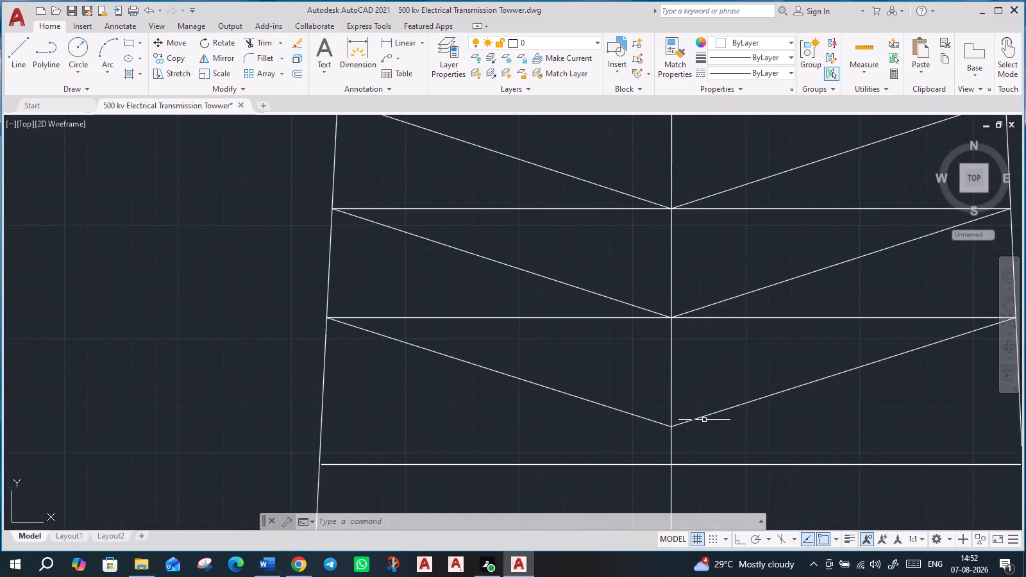
click(691, 420)
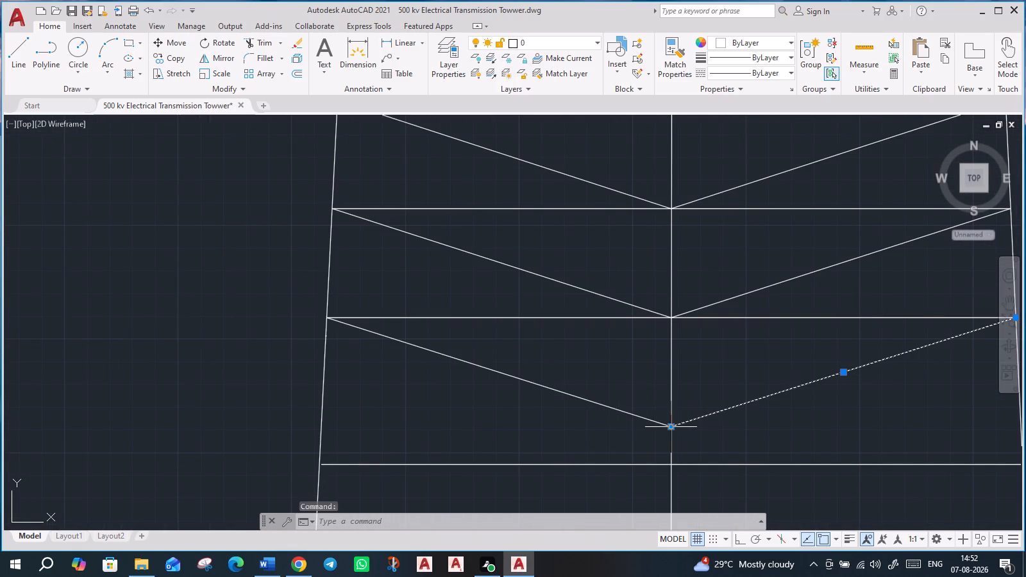
click(669, 429)
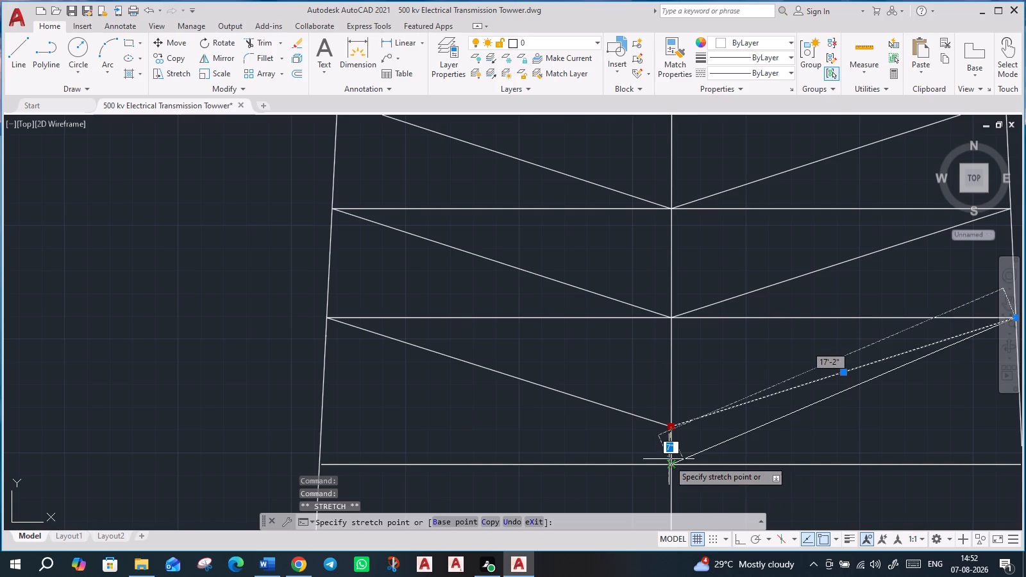
click(669, 460)
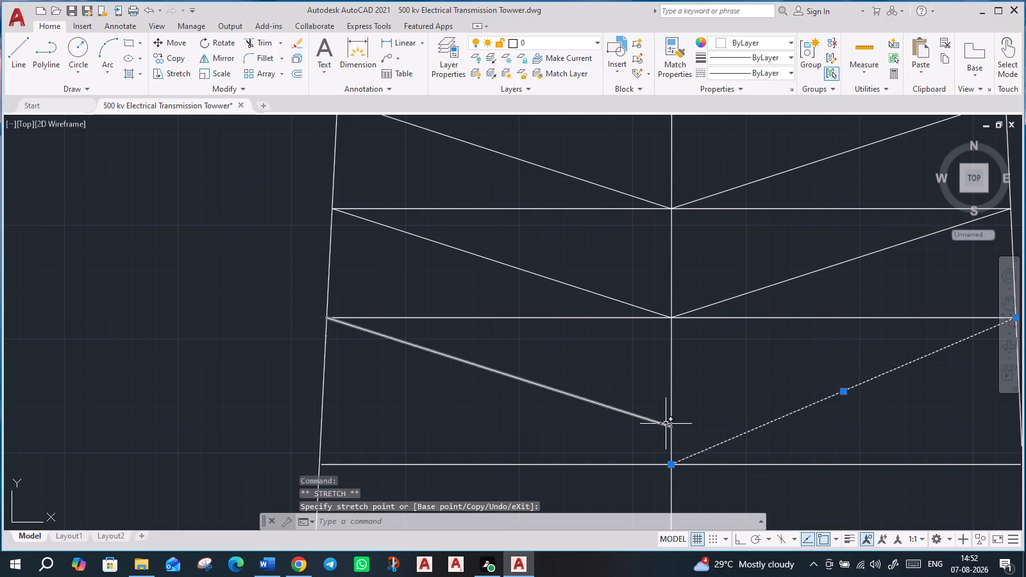
click(666, 424)
click(669, 425)
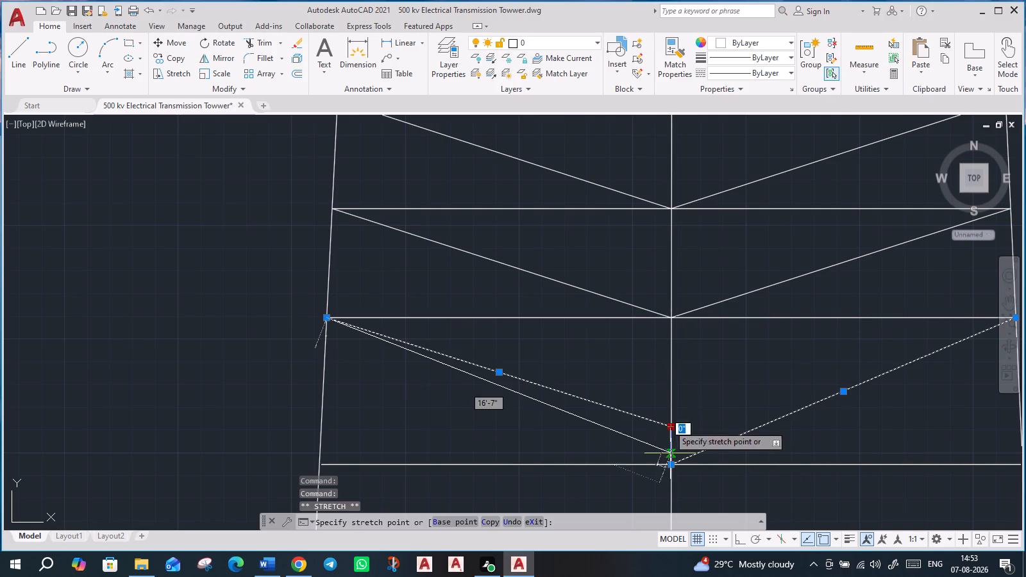
click(671, 462)
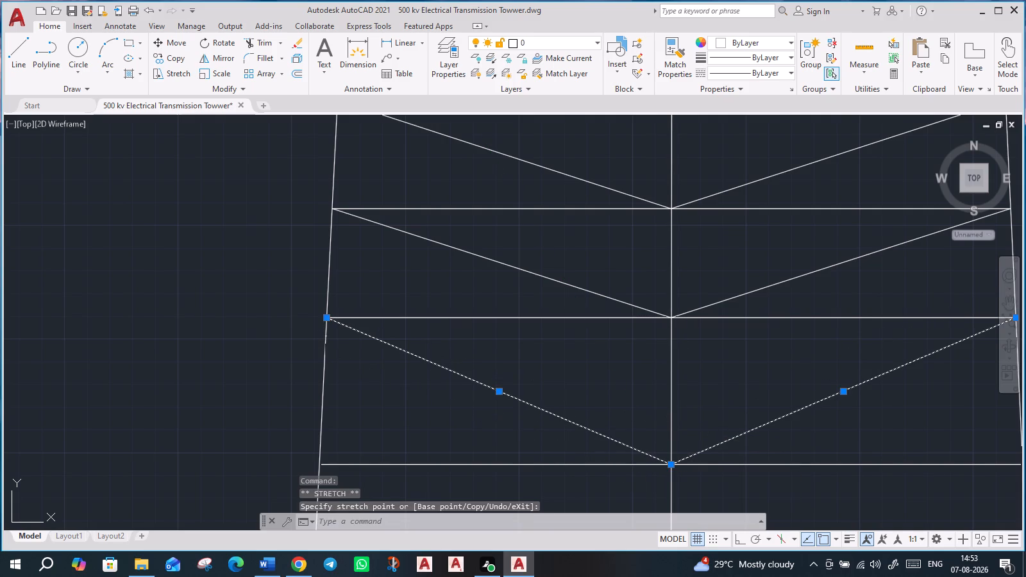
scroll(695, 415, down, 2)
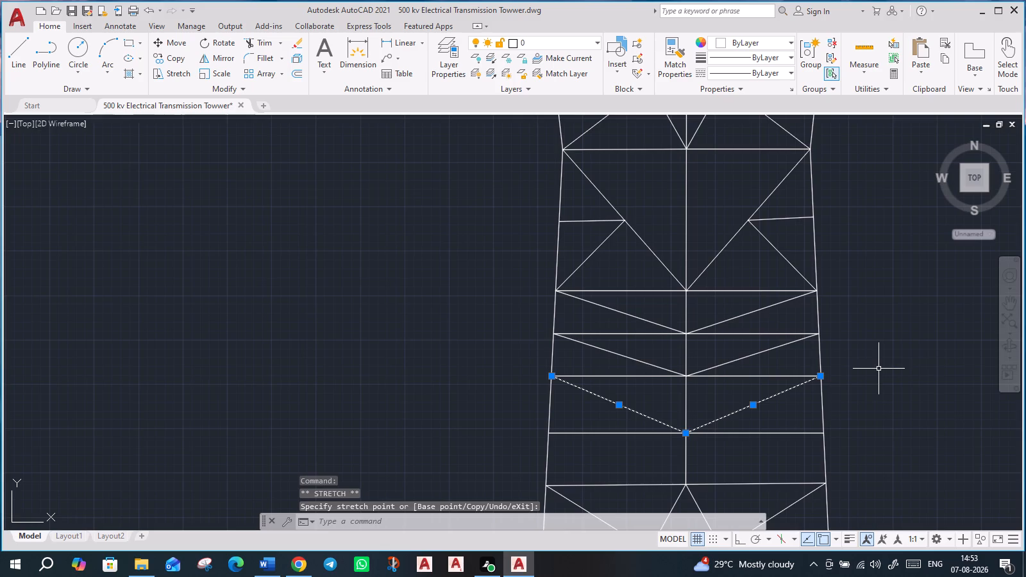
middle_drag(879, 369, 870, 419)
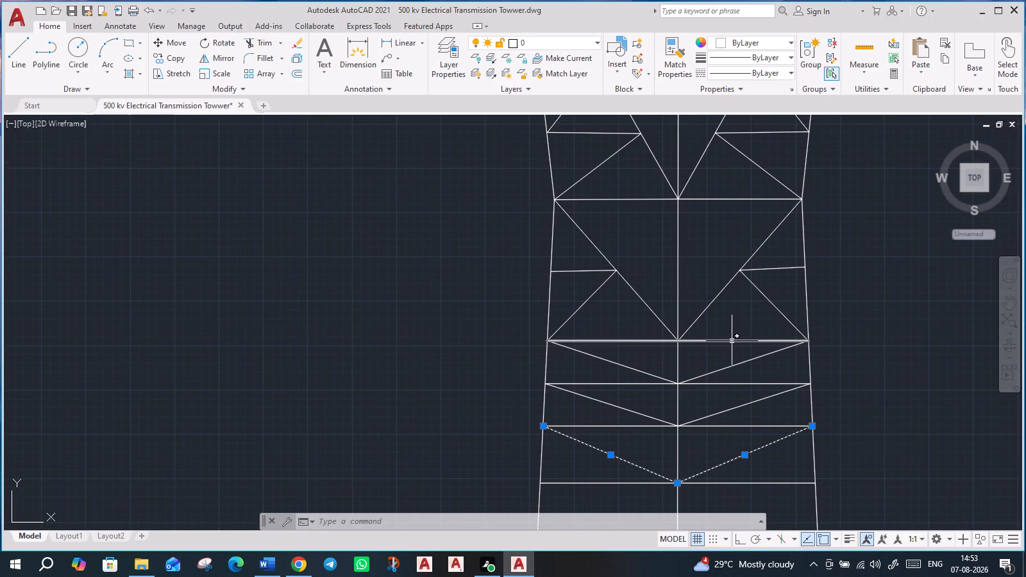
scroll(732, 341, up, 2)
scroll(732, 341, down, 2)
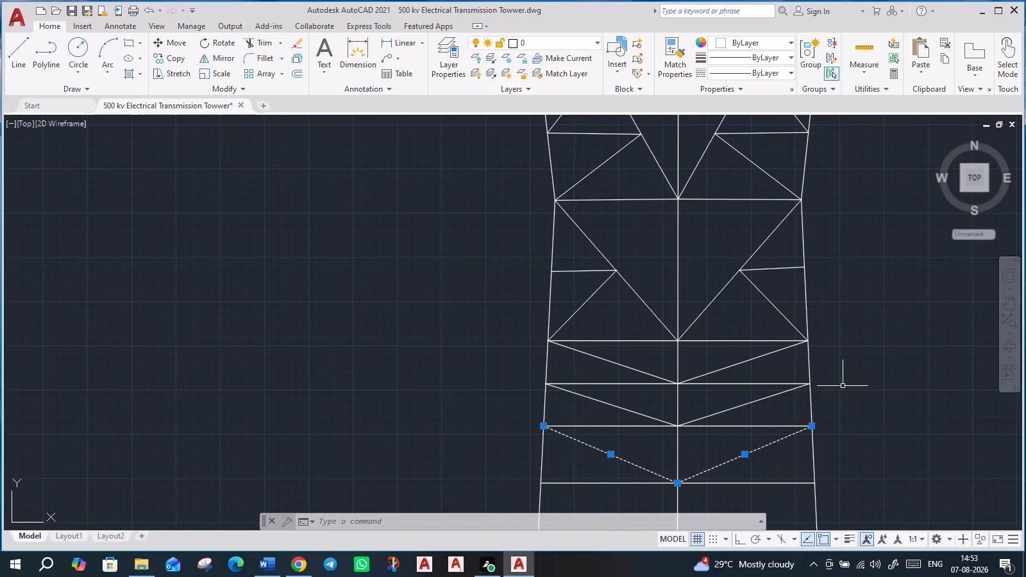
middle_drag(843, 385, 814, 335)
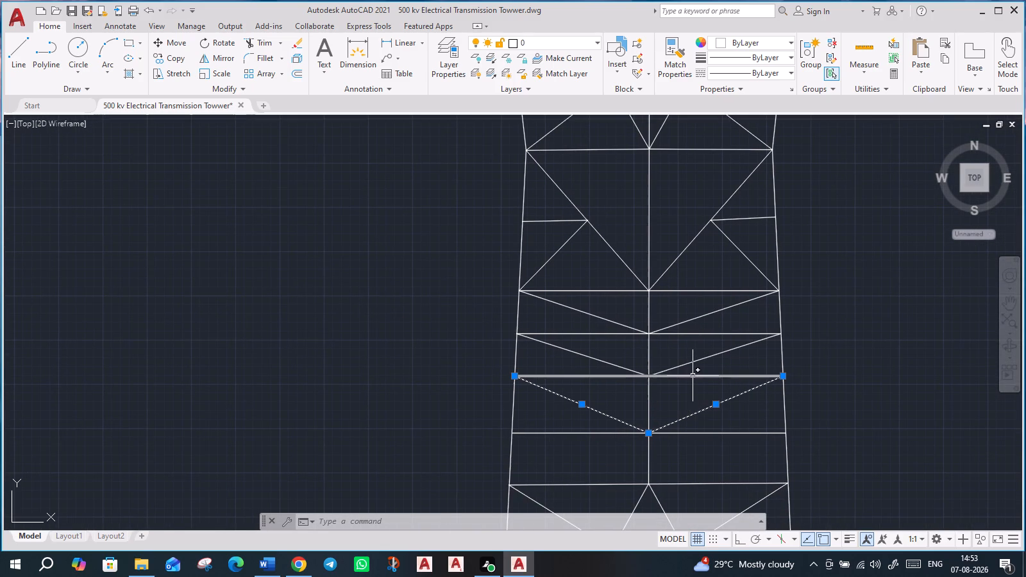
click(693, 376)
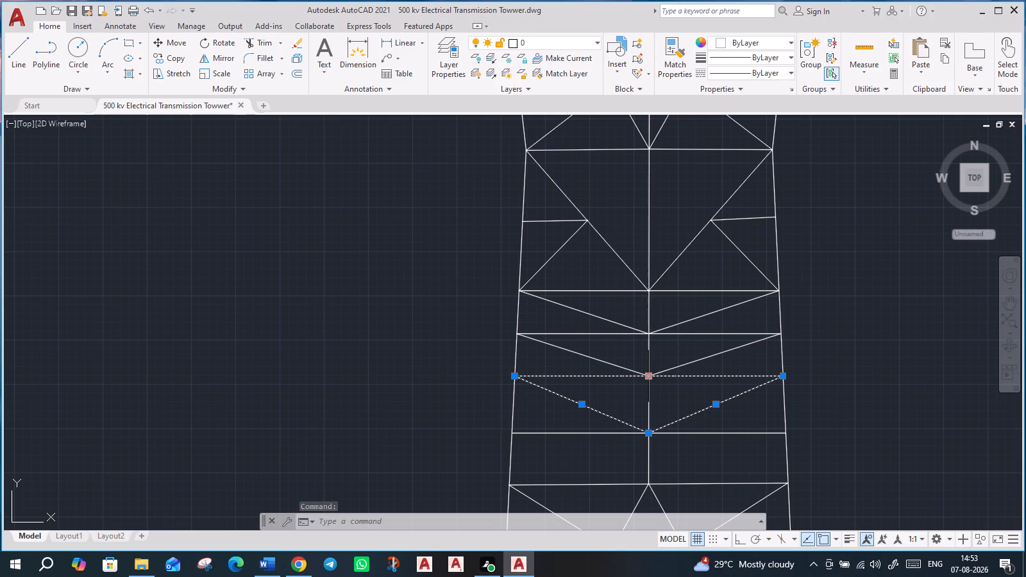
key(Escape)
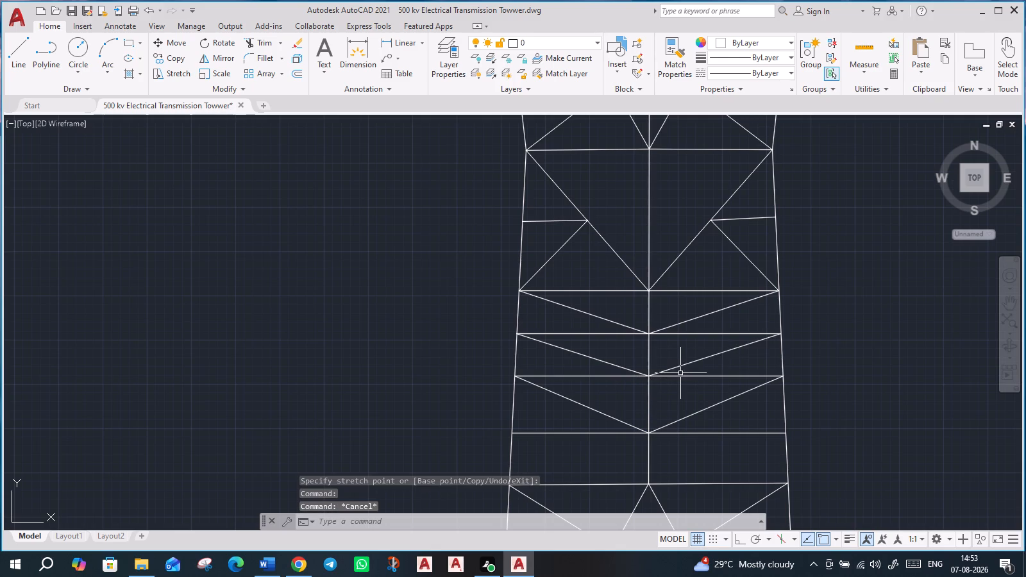
Move the horizontal at the middle shallow V's apex a short distance straight down the tower centreline.
click(680, 375)
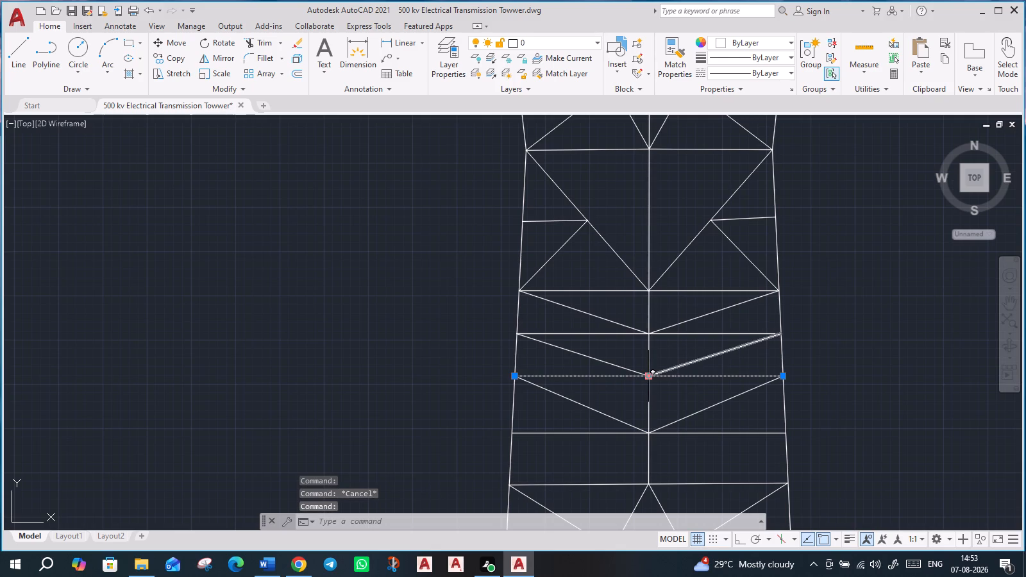
key(m)
key(Return)
click(648, 377)
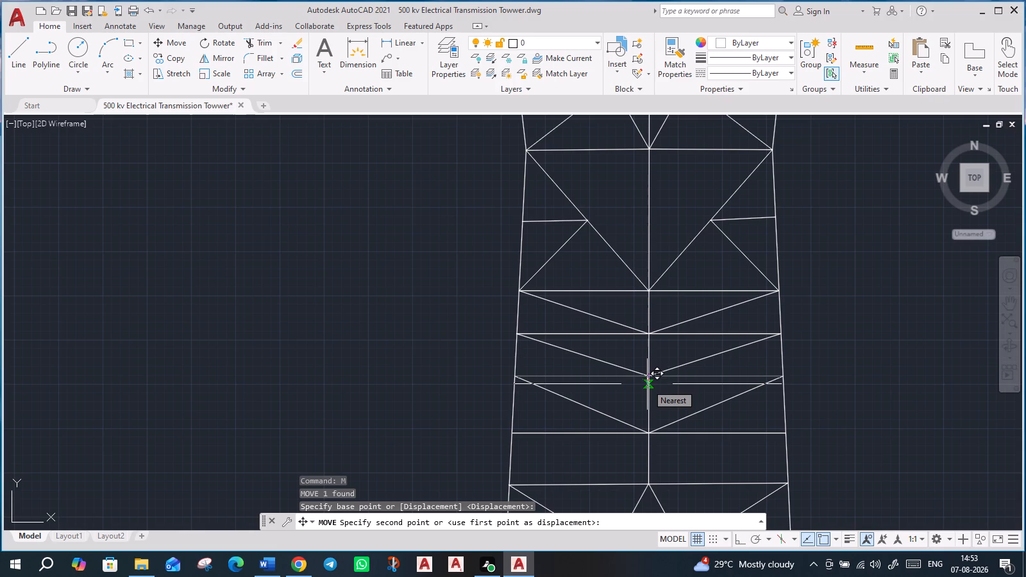
click(647, 384)
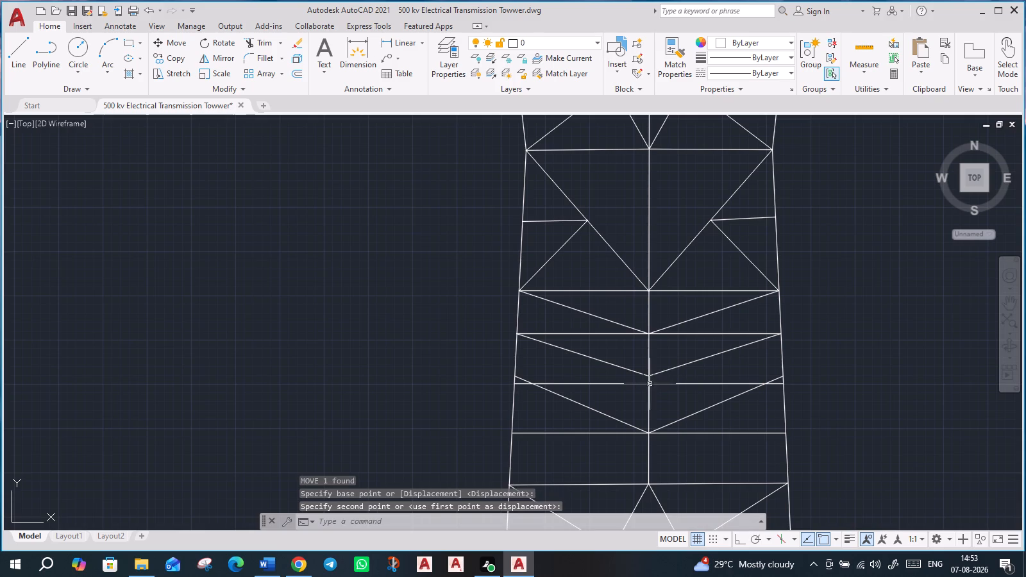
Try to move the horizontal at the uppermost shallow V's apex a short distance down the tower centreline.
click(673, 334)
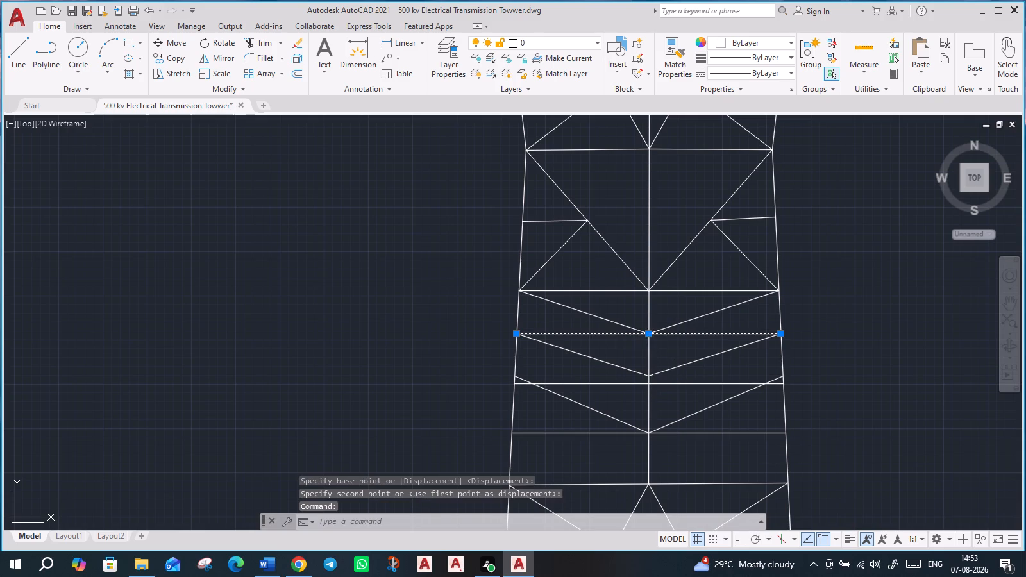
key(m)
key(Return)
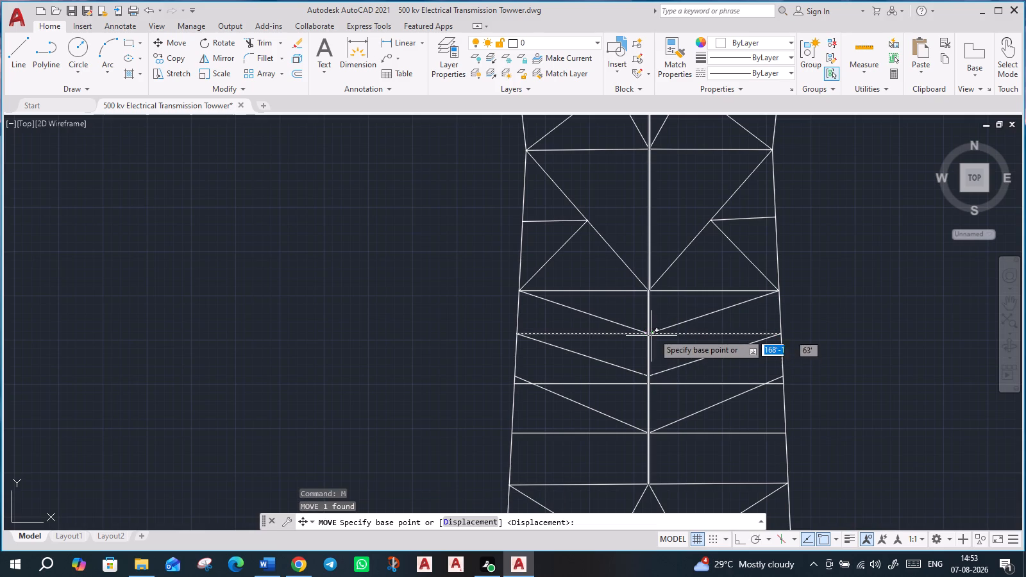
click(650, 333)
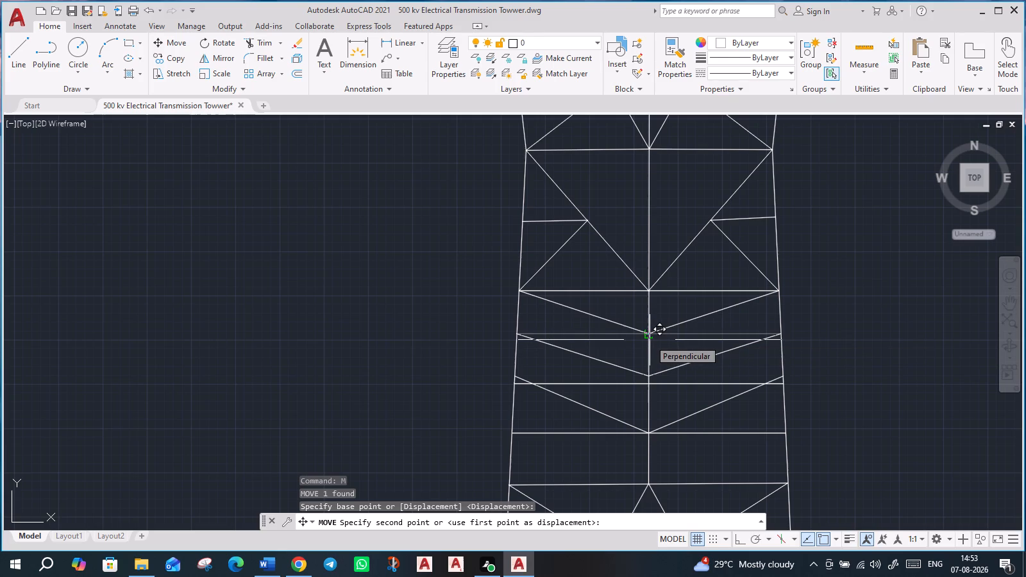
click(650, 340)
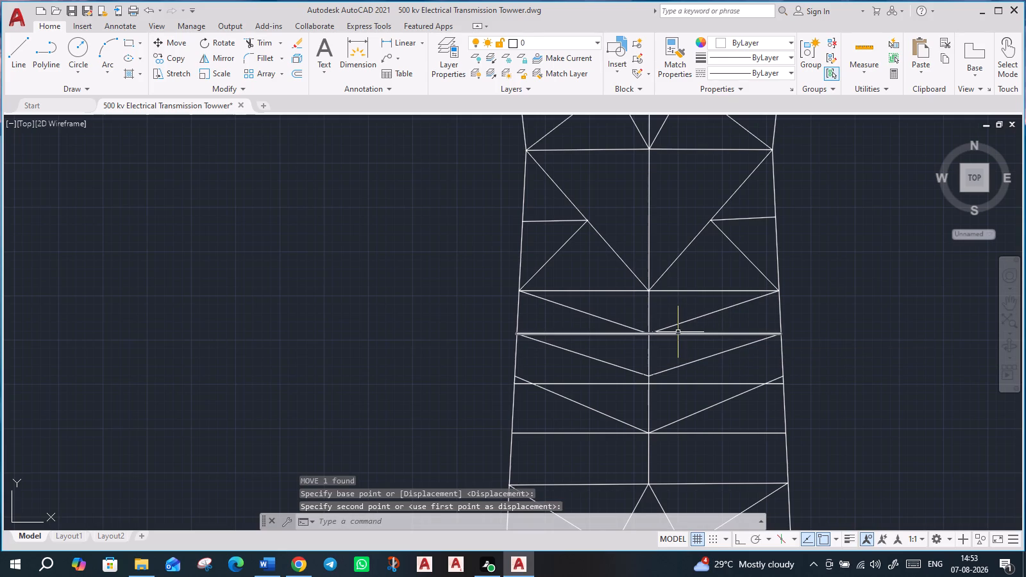
Move the horizontal at the uppermost shallow V's apex a short distance straight down the tower centreline.
click(678, 332)
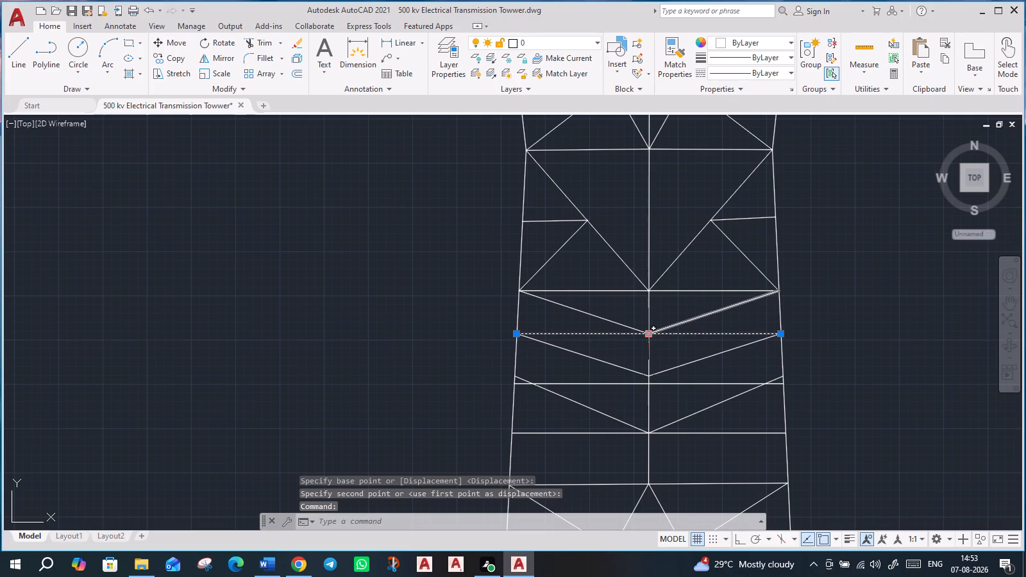
key(m)
key(Return)
click(650, 331)
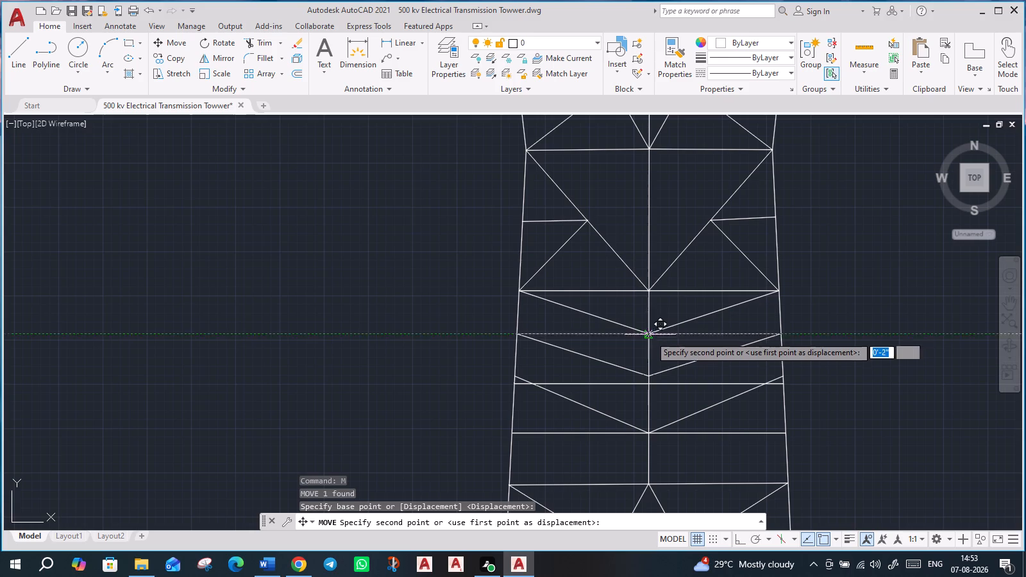
click(650, 342)
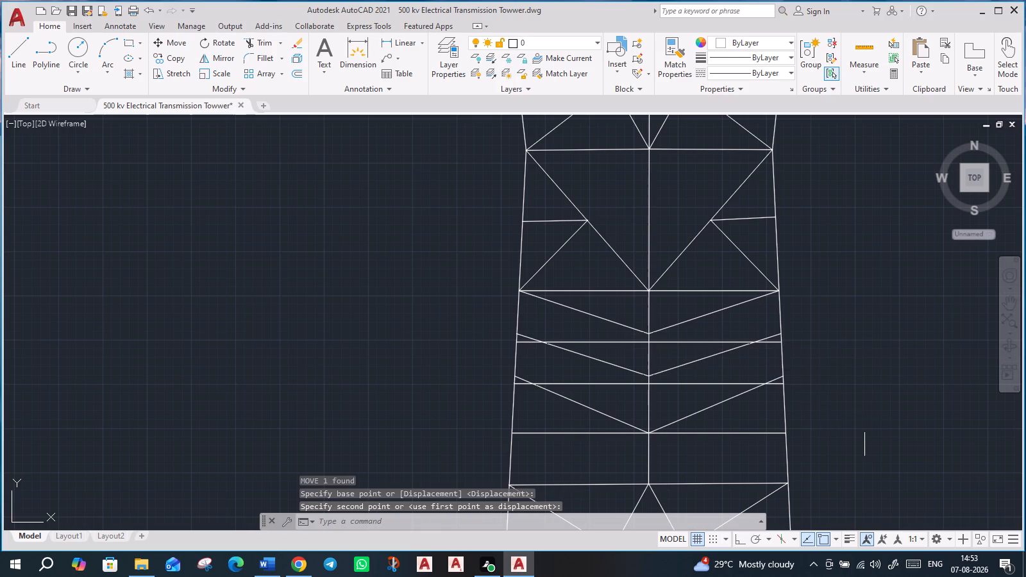
Stretch the outer ends of the lowest shallow V's two diagonals down to the ends of the moved horizontal at the legs.
middle_drag(868, 428, 801, 338)
scroll(790, 350, down, 2)
scroll(699, 383, up, 3)
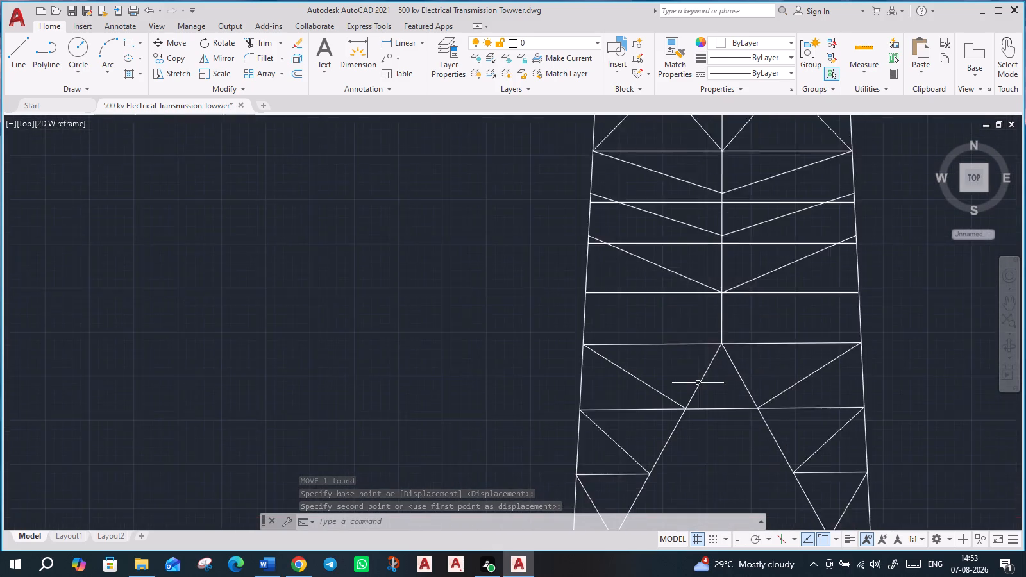
scroll(750, 315, up, 2)
scroll(750, 315, down, 3)
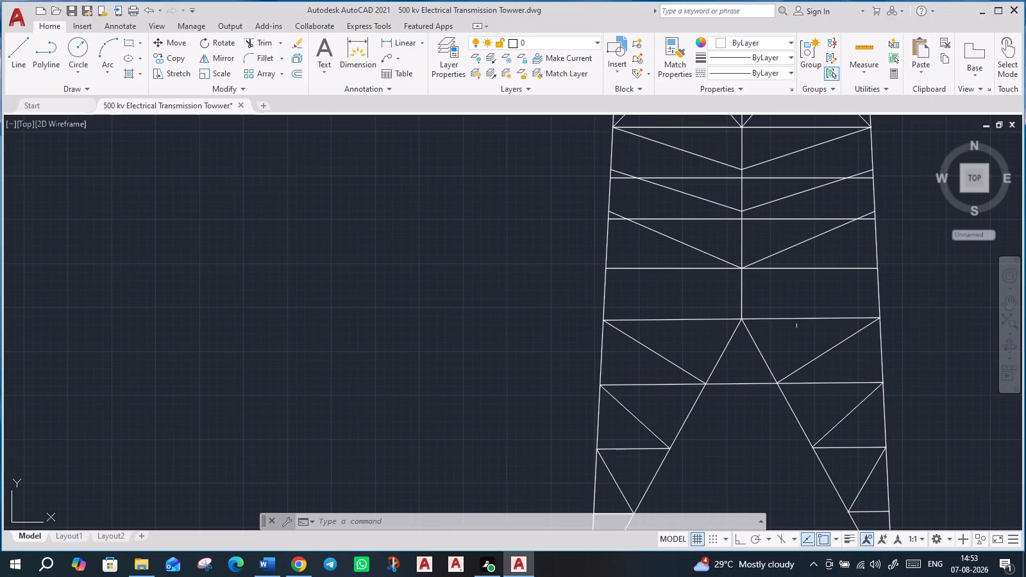
middle_drag(934, 333, 887, 451)
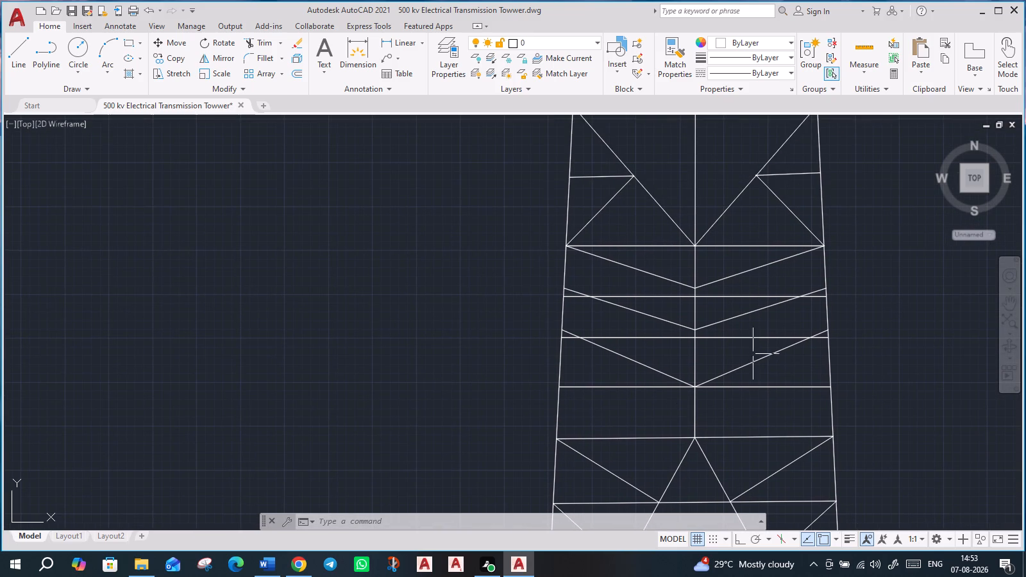
click(771, 354)
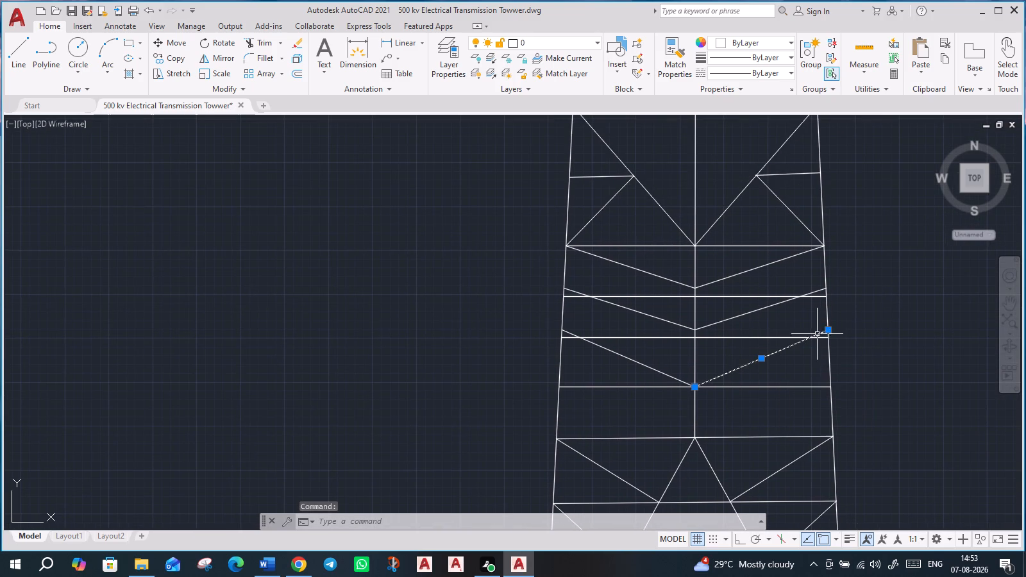
click(827, 329)
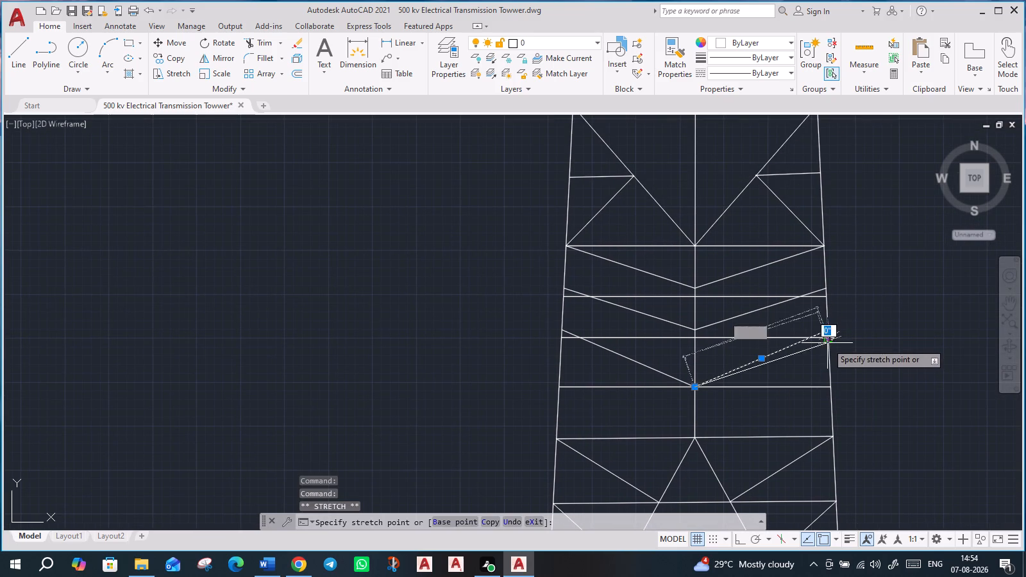
click(827, 340)
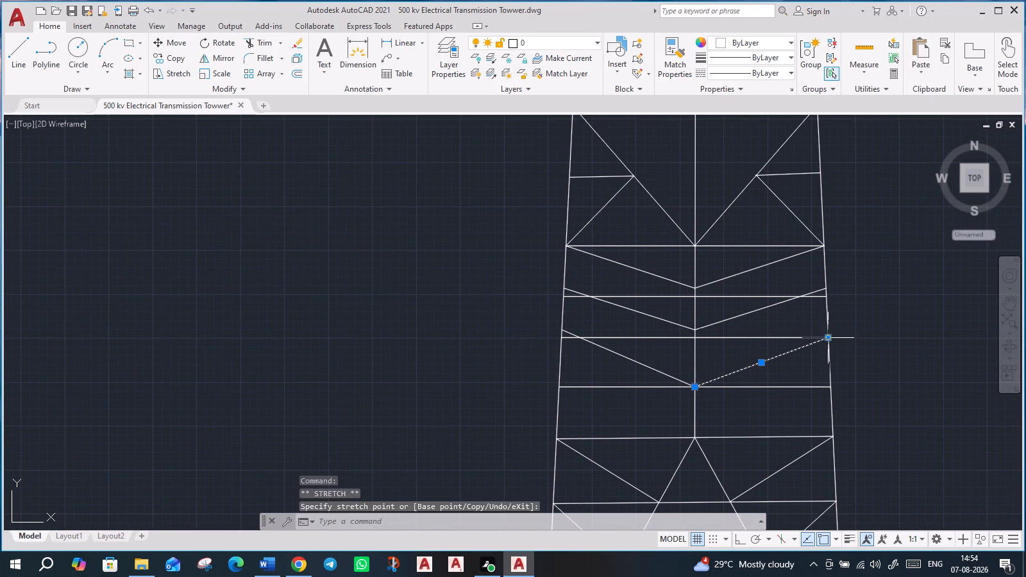
click(600, 345)
click(564, 330)
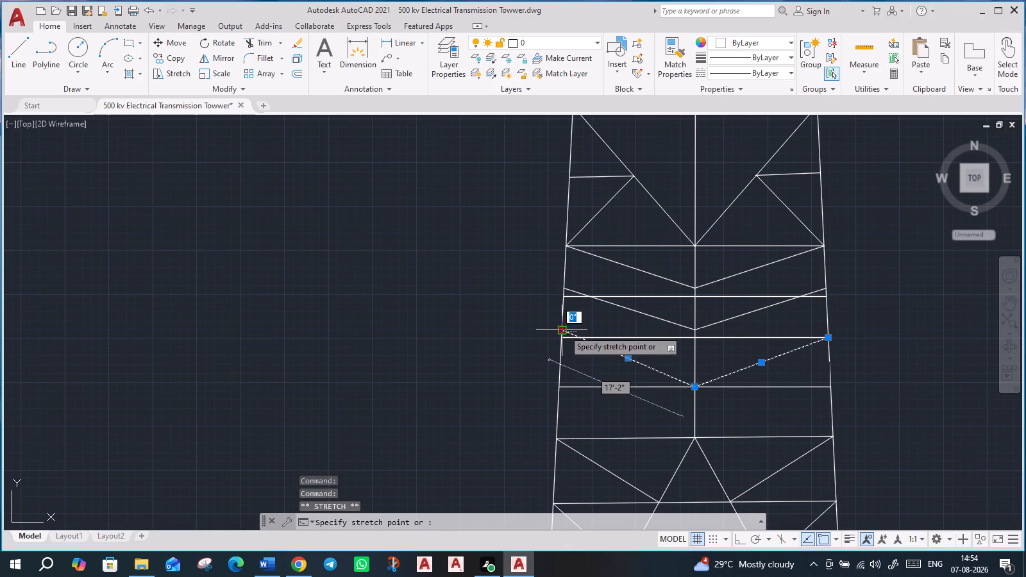
click(564, 339)
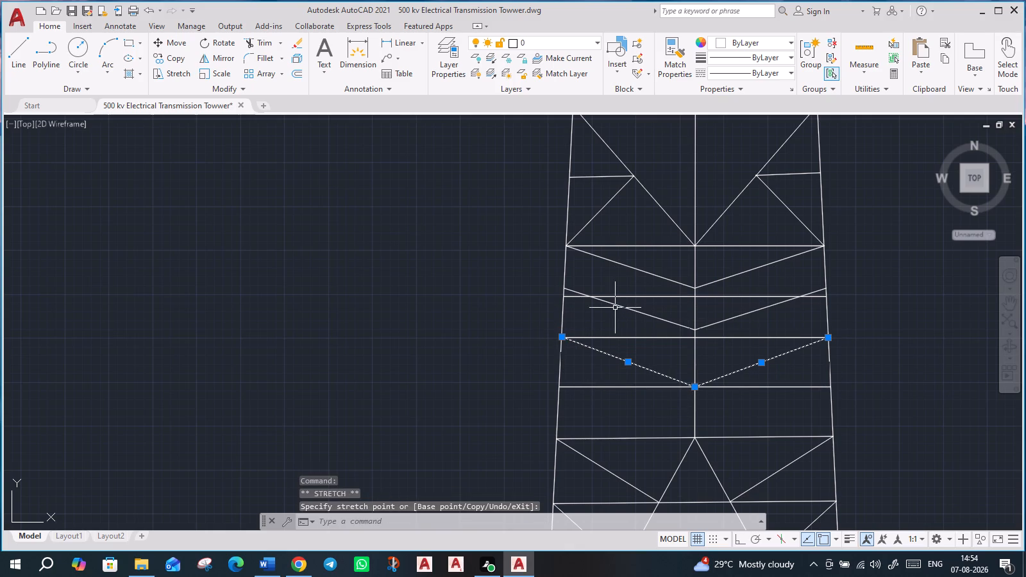
Stretch both ends of each middle shallow V diagonal down to the moved horizontals, at the centreline and at the legs.
click(641, 312)
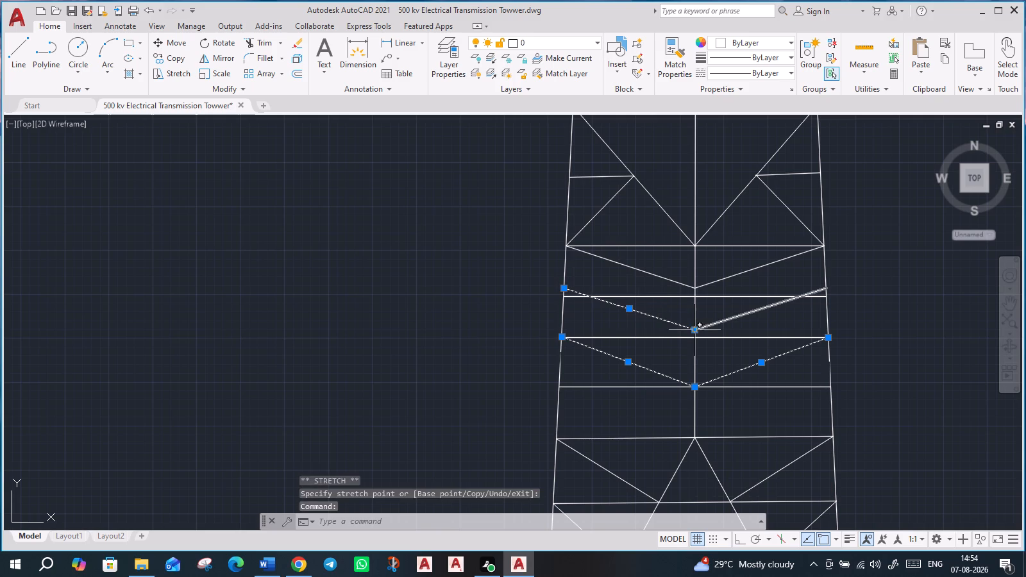
click(696, 328)
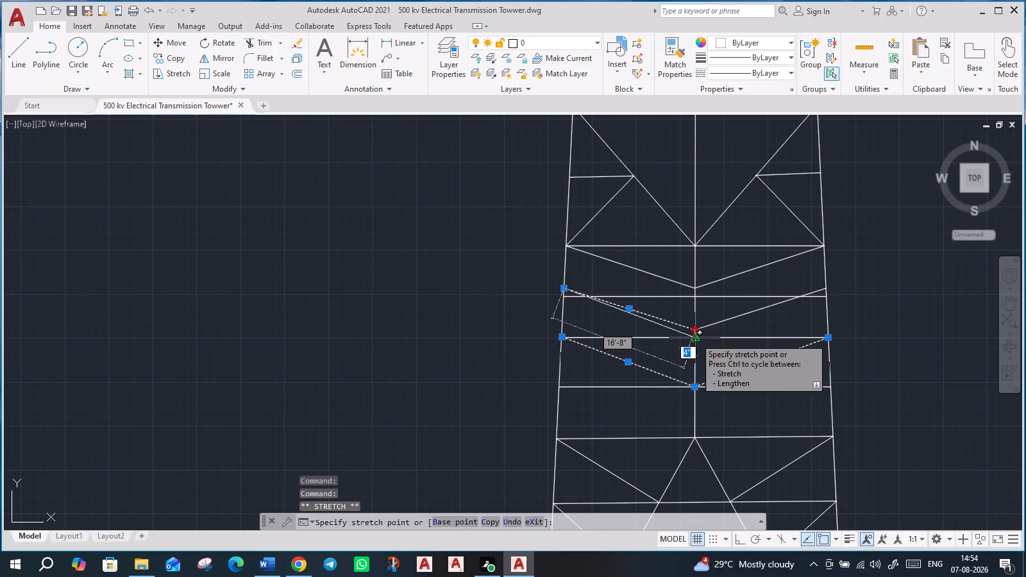
click(695, 338)
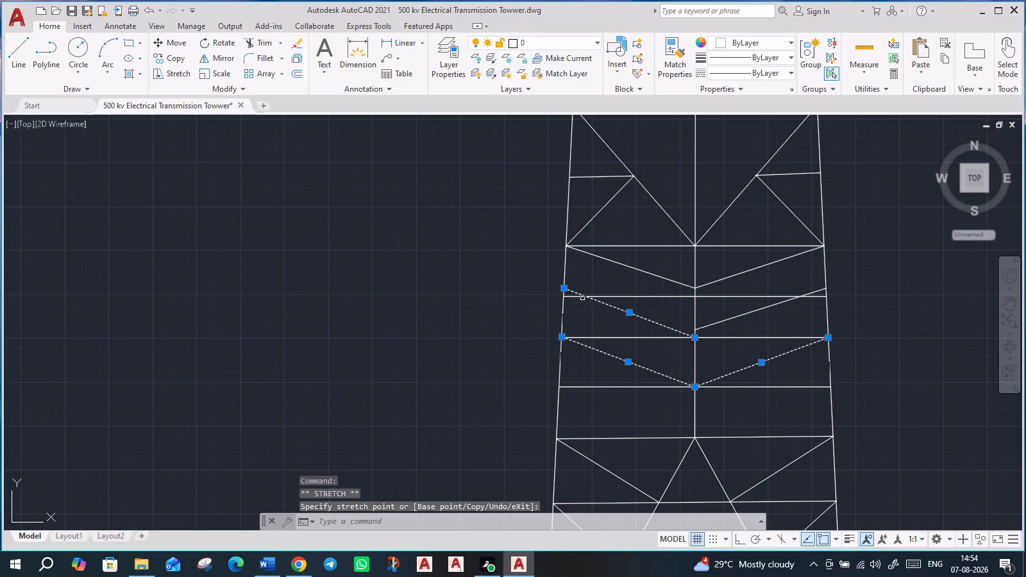
click(562, 288)
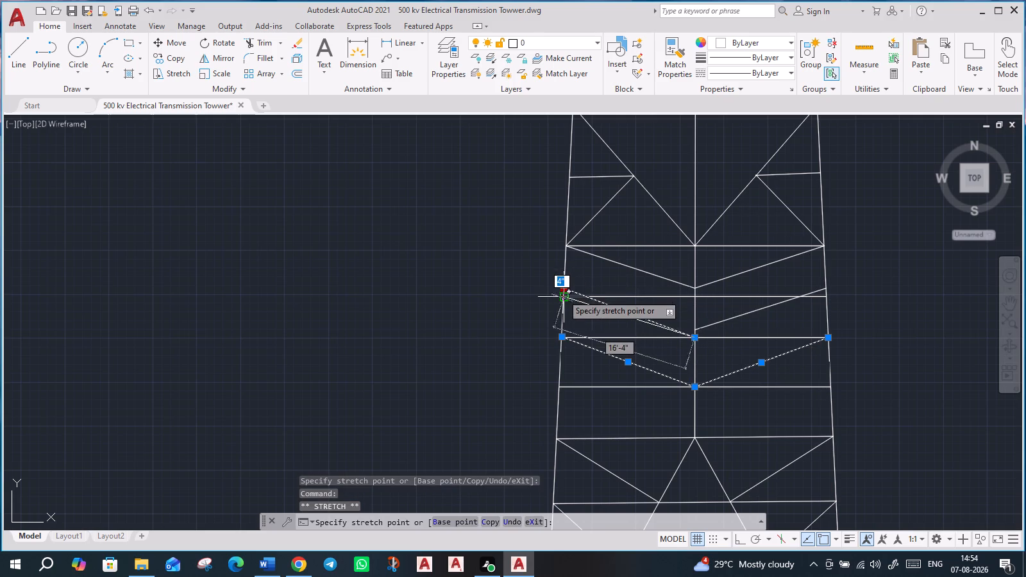
click(562, 295)
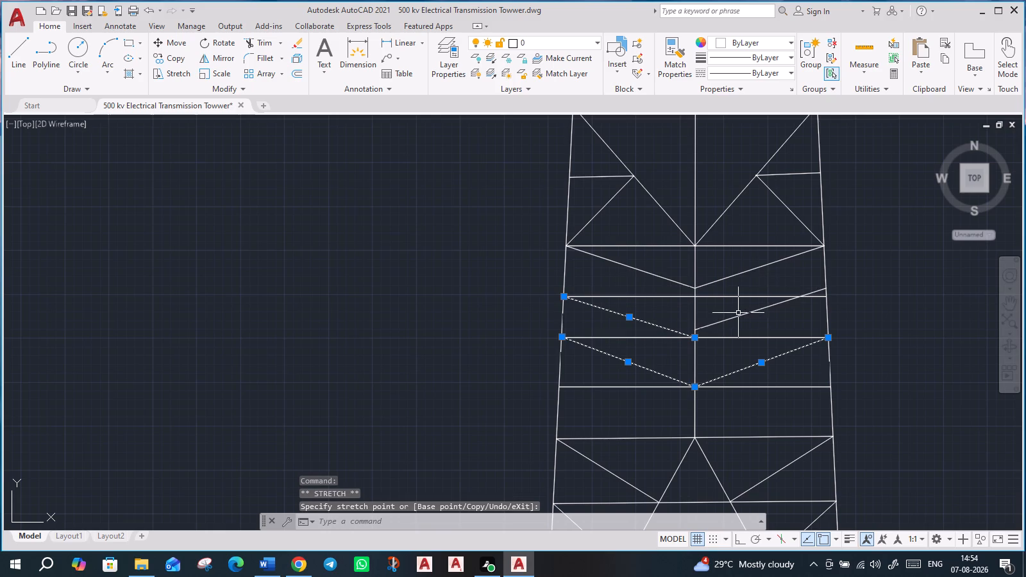
click(738, 315)
click(694, 331)
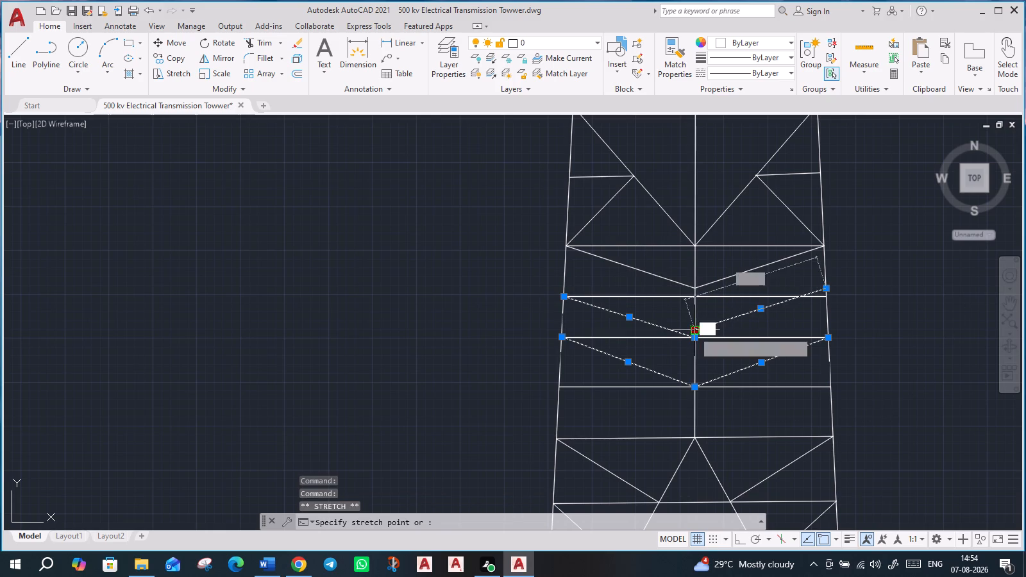
click(696, 337)
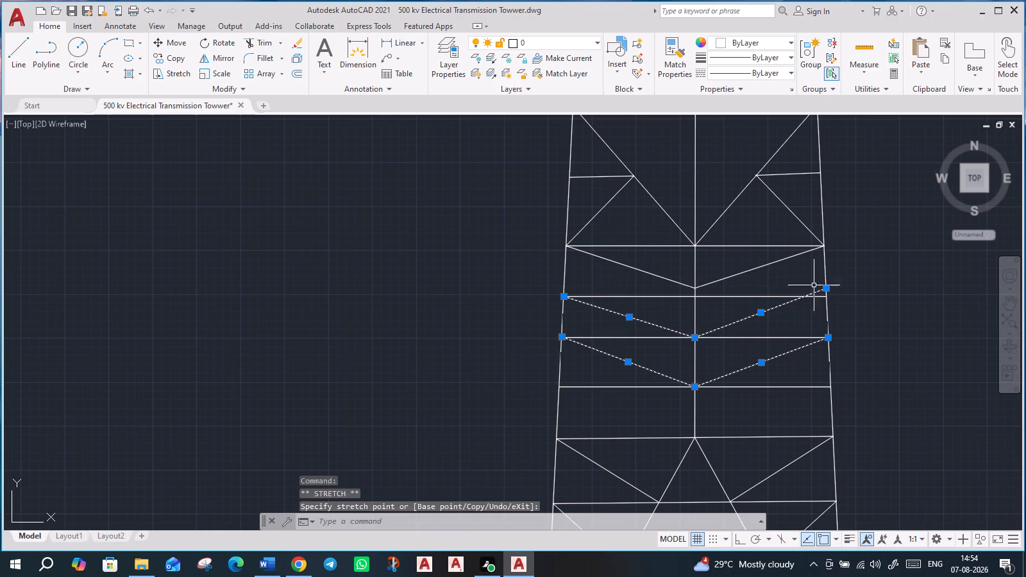
click(825, 286)
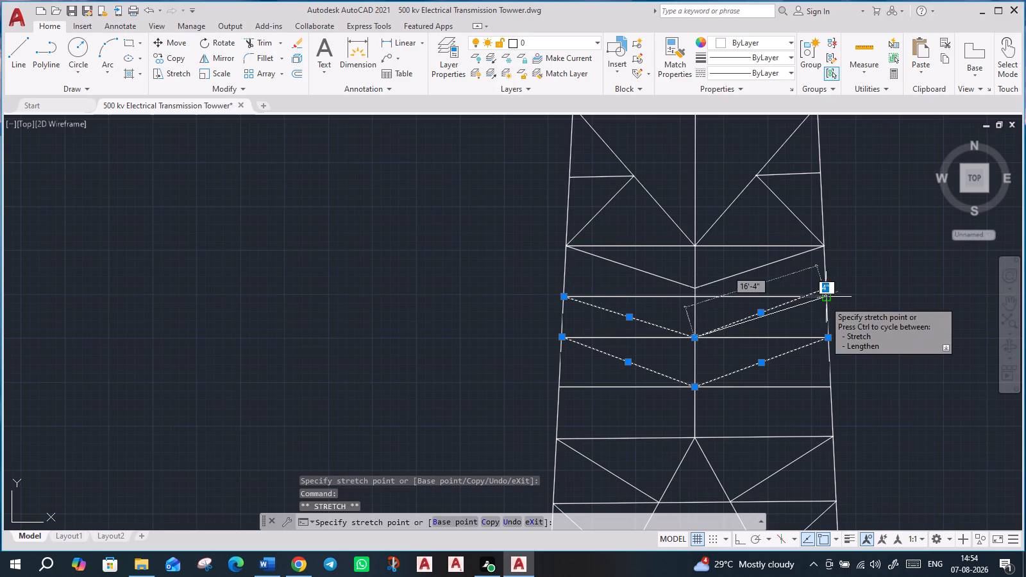
click(825, 301)
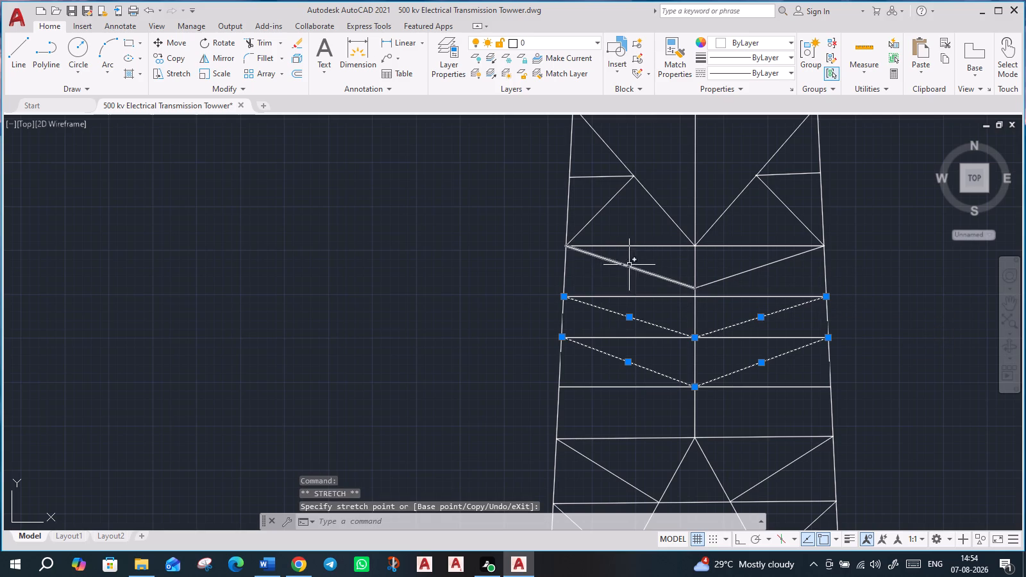
Stretch the inner ends of the uppermost shallow V's two diagonals down to the moved horizontal at the centreline.
click(641, 271)
click(697, 287)
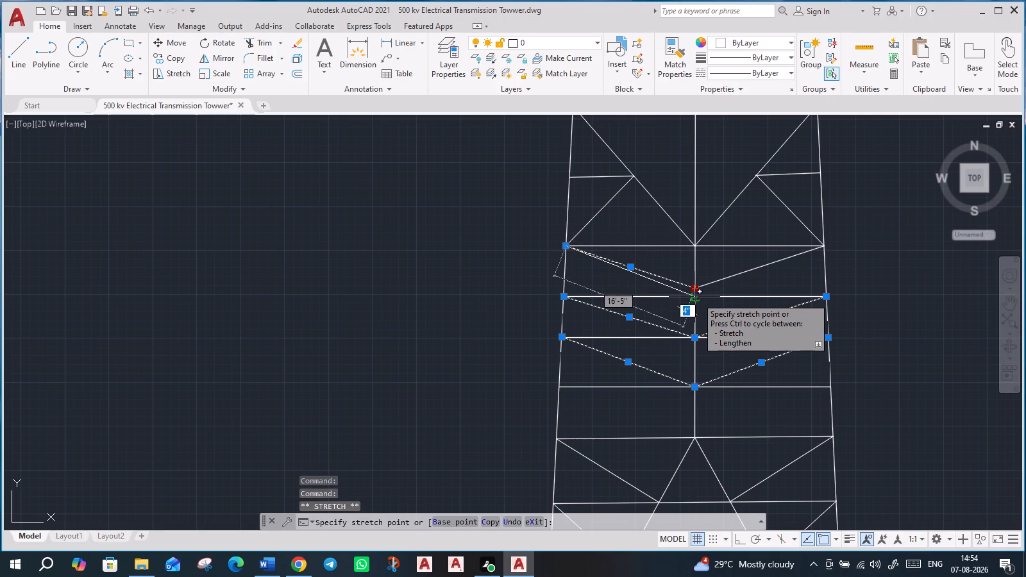
click(697, 297)
click(727, 277)
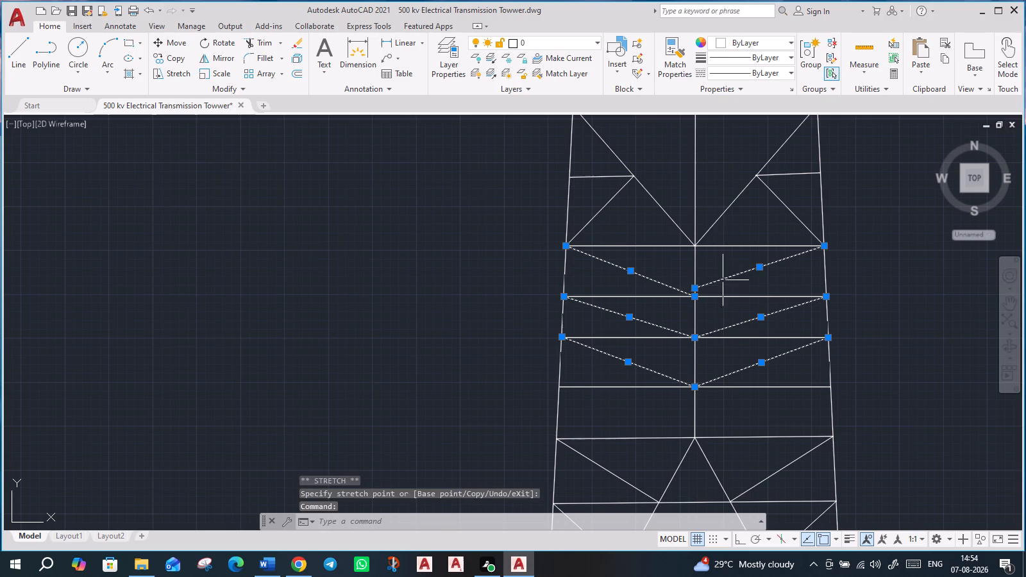
click(693, 288)
click(693, 294)
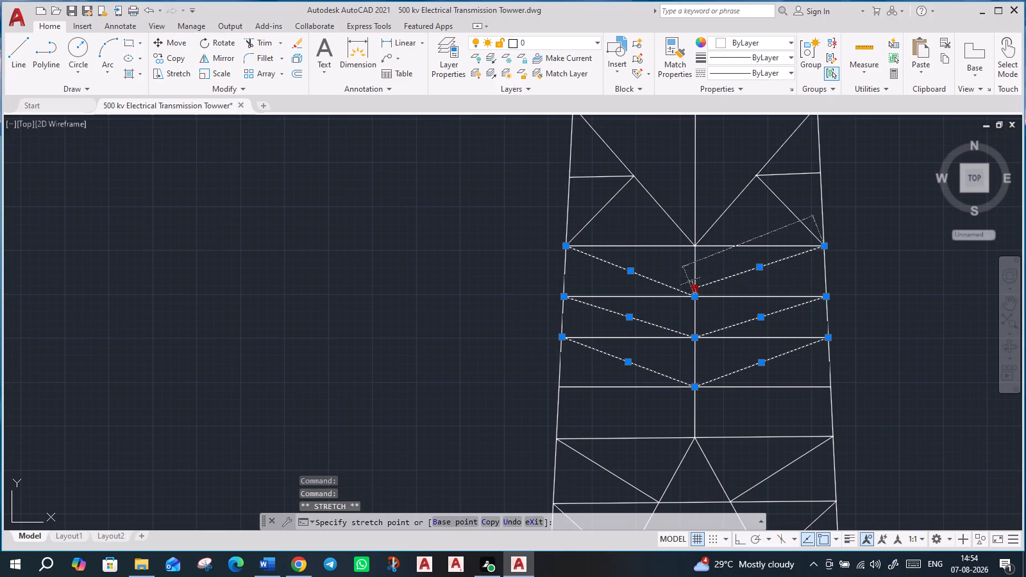
Examine the respaced shallow V panels, the leg junction at their top horizontal, and the tower's overall bracing.
middle_drag(875, 260, 825, 344)
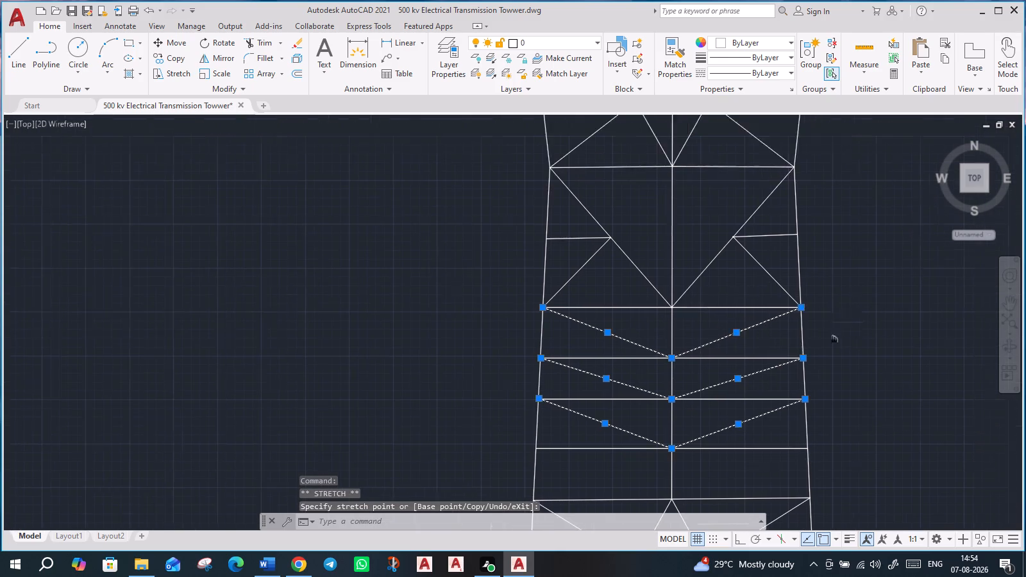
middle_drag(825, 344, 807, 347)
scroll(749, 339, up, 4)
scroll(794, 305, up, 7)
scroll(809, 355, down, 3)
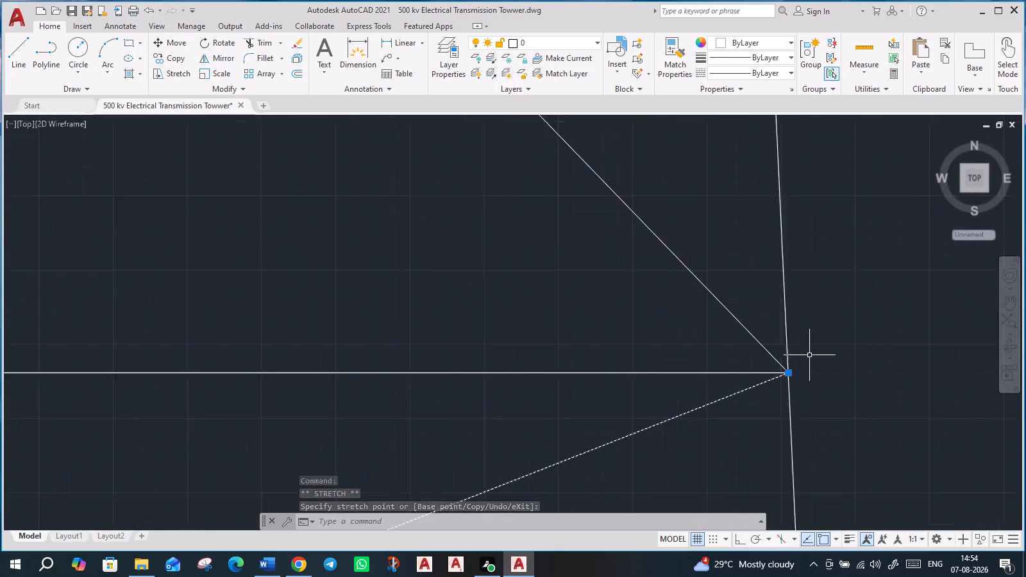
scroll(809, 355, down, 16)
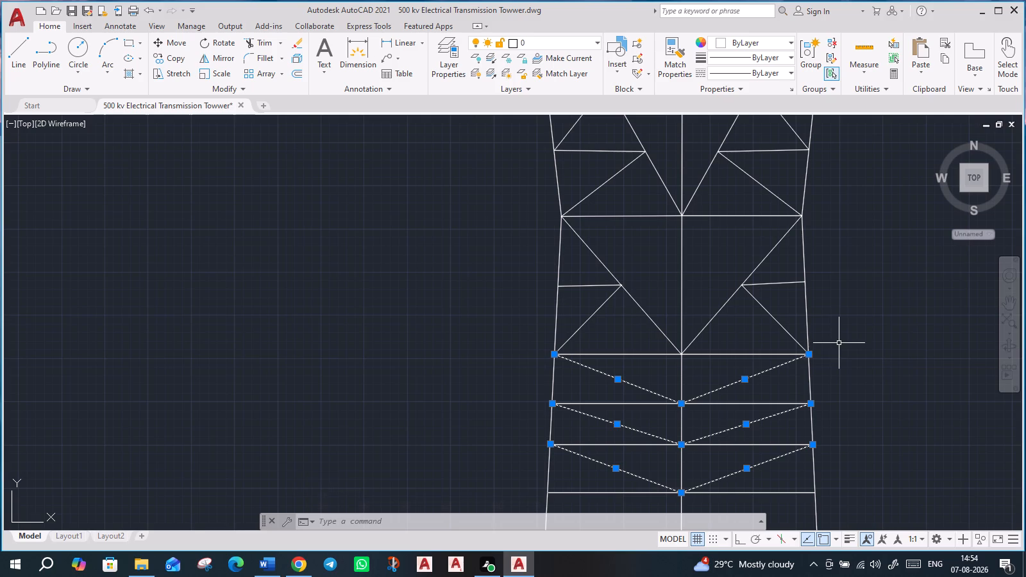
key(Escape)
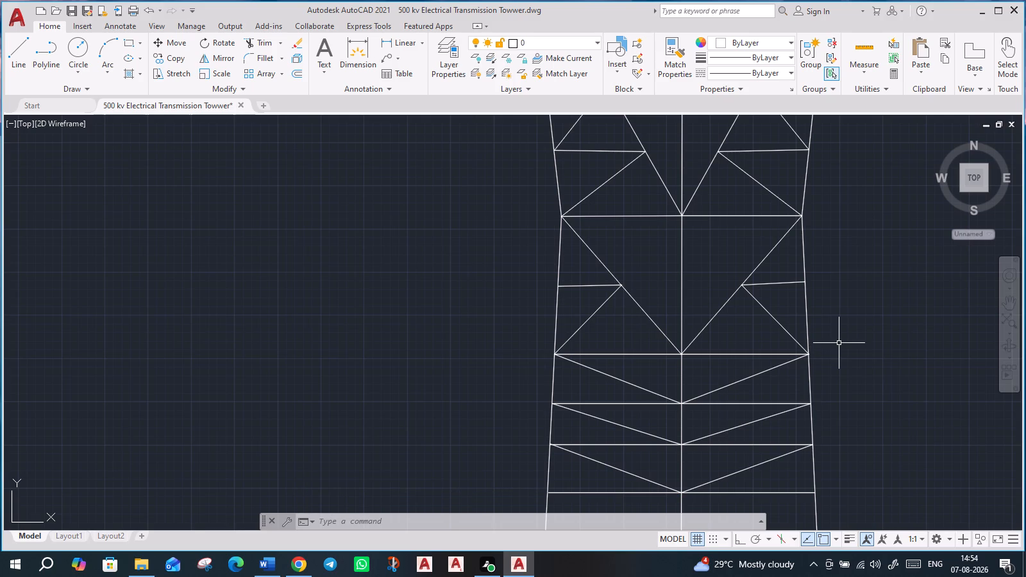
scroll(841, 357, down, 2)
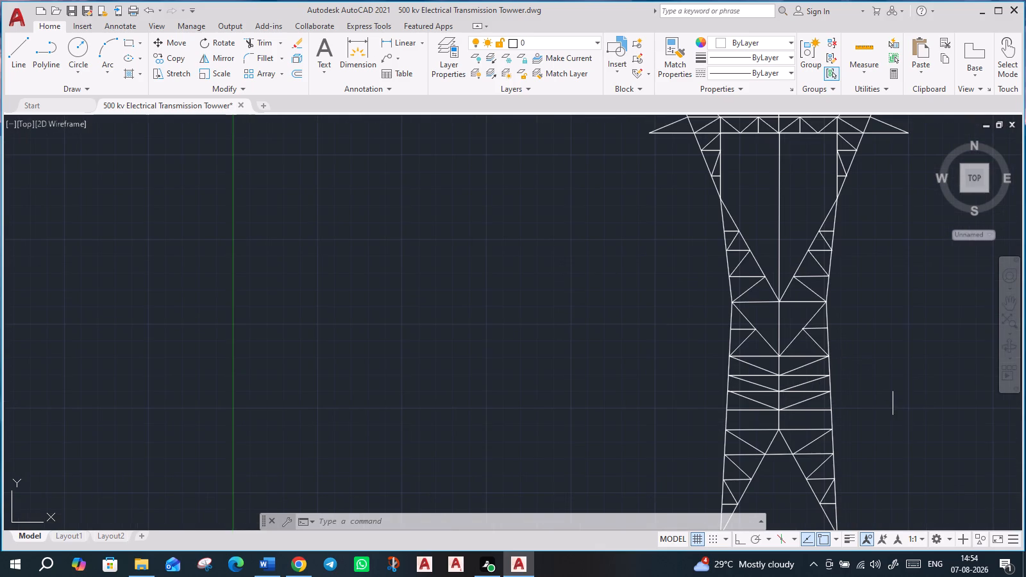
Trim away the centreline segment between the waist horizontal and the apex of the large V below it.
middle_drag(898, 415, 817, 387)
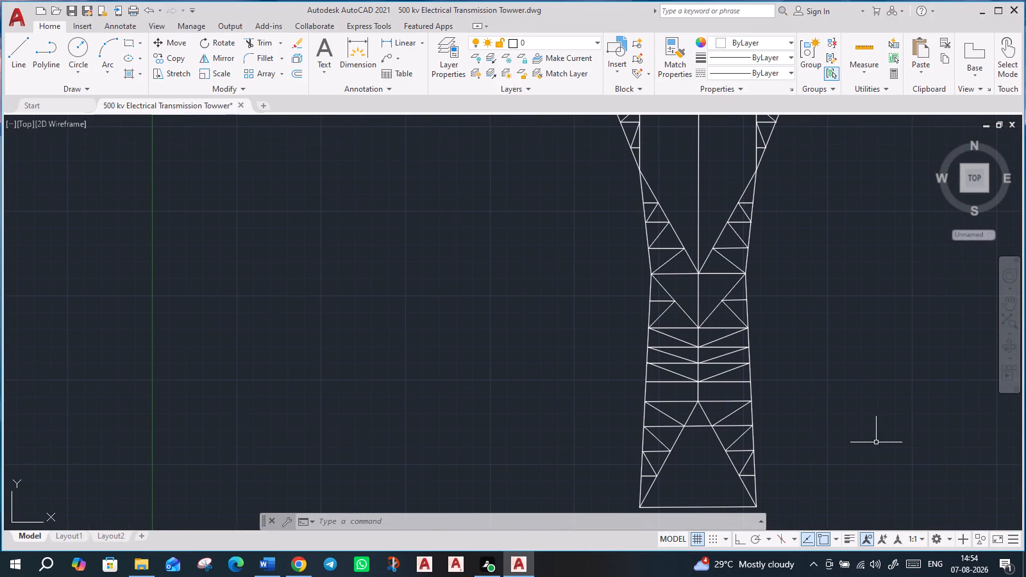
middle_drag(902, 451, 879, 426)
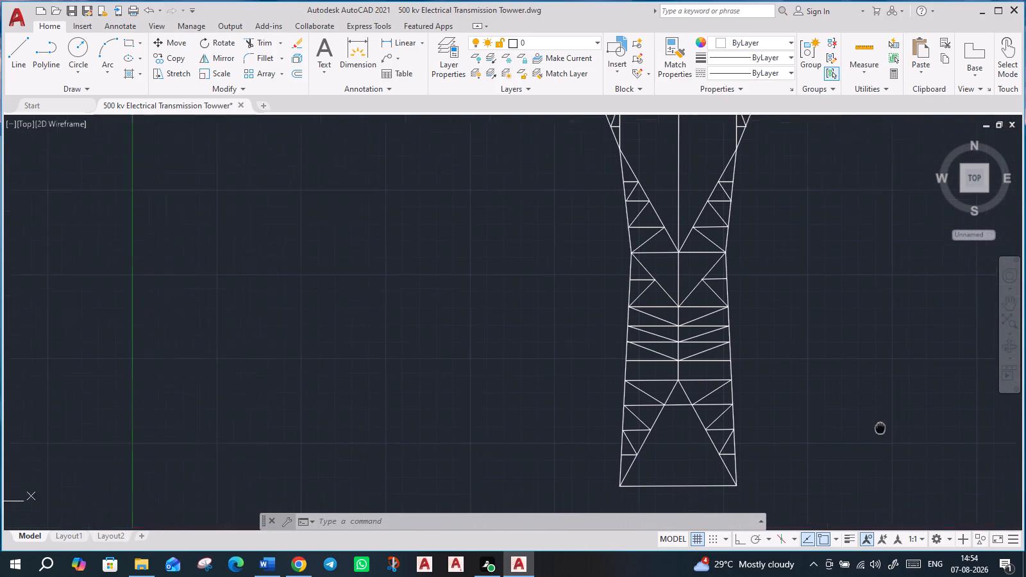
middle_drag(879, 426, 866, 417)
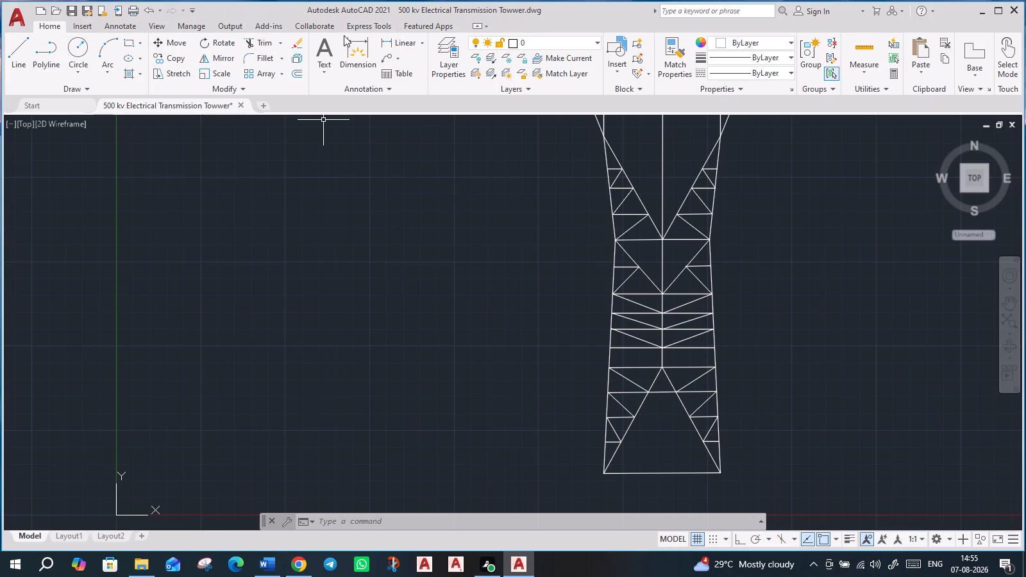
click(258, 38)
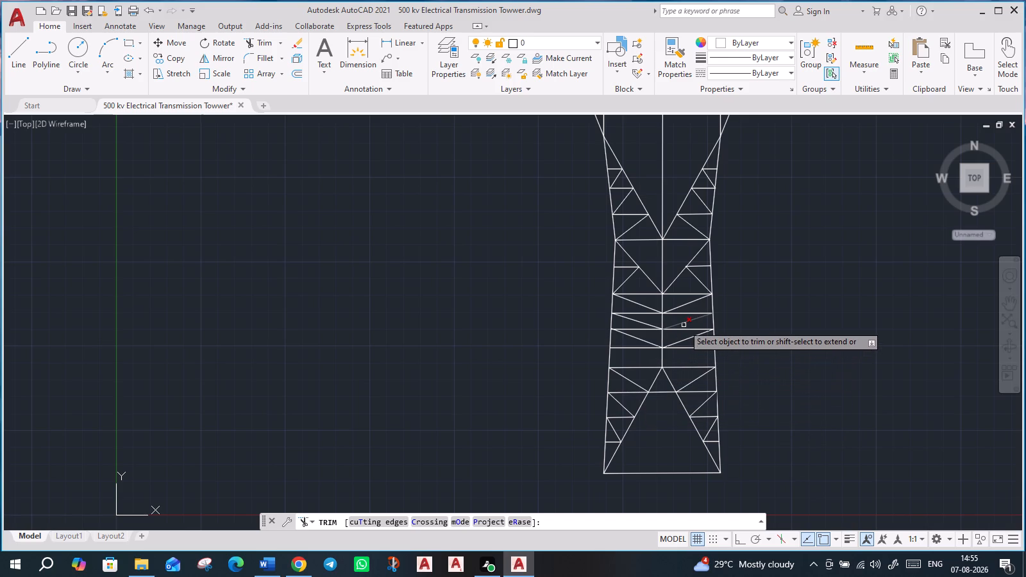
middle_drag(775, 315, 766, 367)
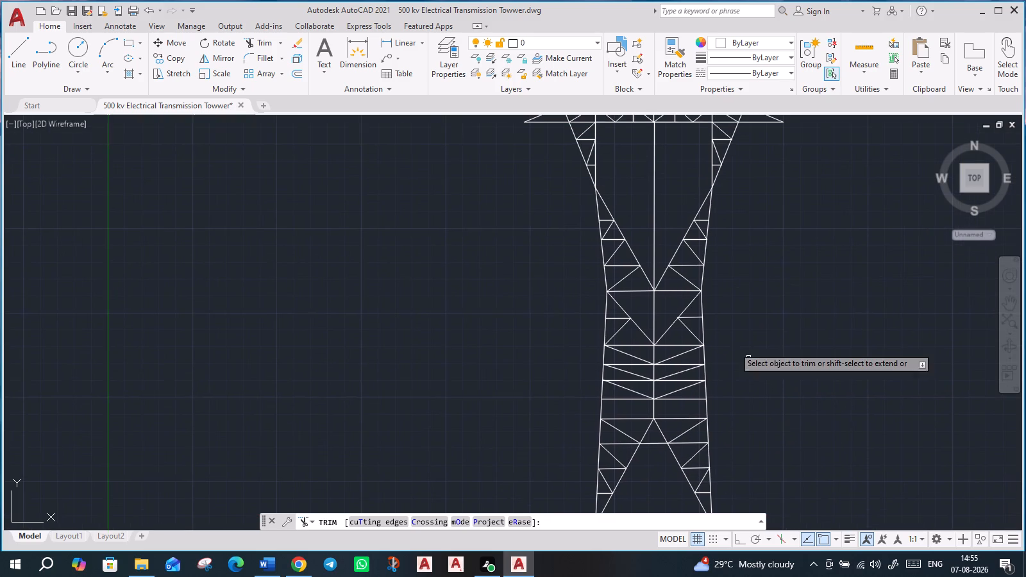
click(653, 310)
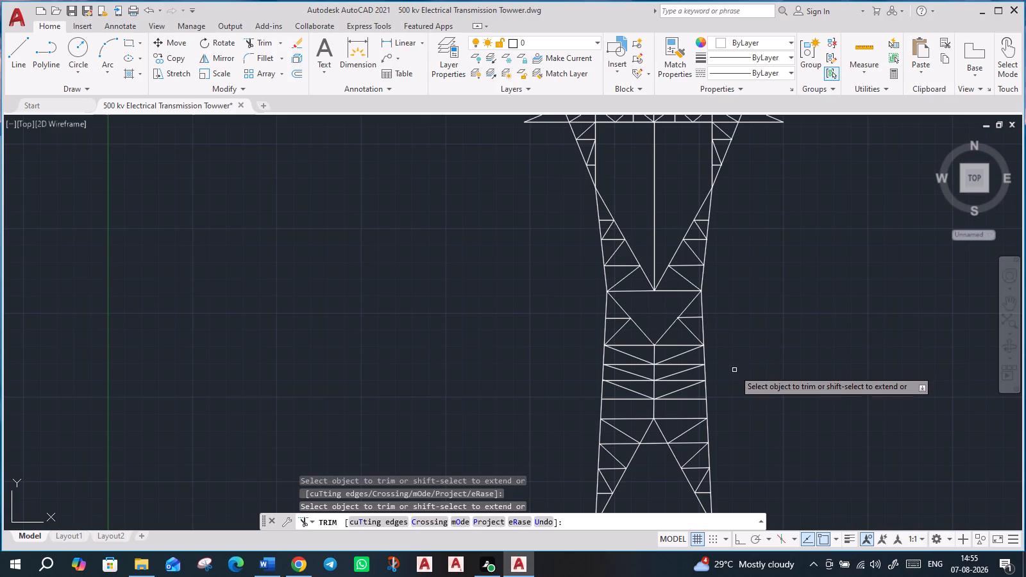
scroll(733, 371, up, 1)
scroll(733, 371, down, 2)
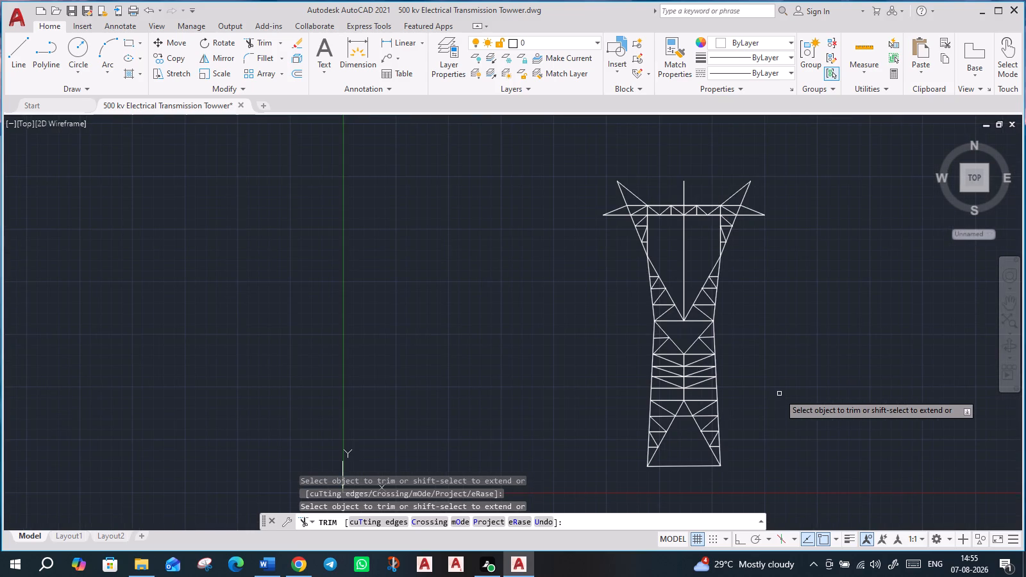
key(Escape)
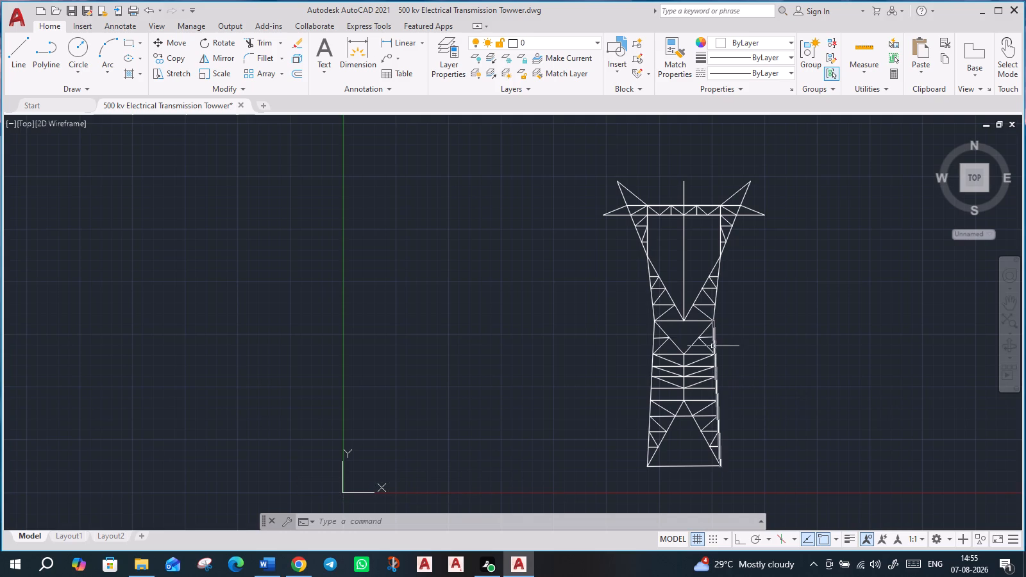
Draw an inverted V of two roughly 20' diagonals from the uppermost shallow V's apex down to both ends of the horizontal at the base legs' apex.
scroll(716, 381, up, 1)
key(l)
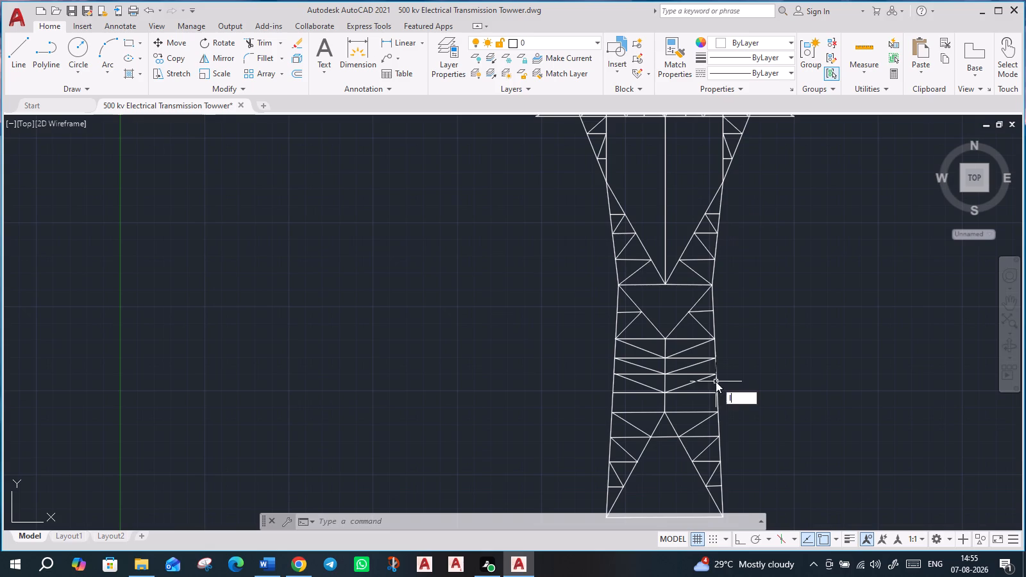
key(Return)
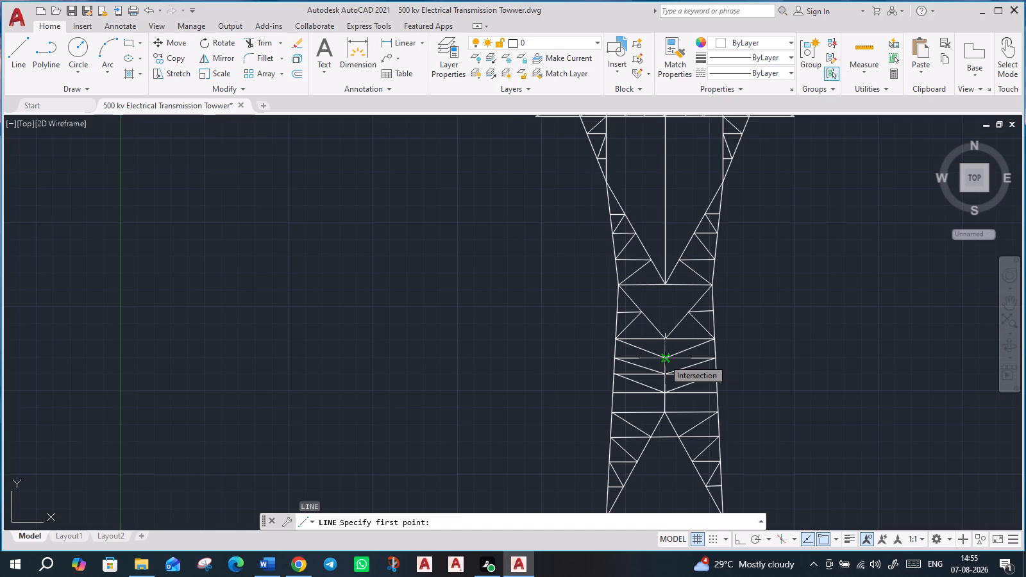
click(664, 359)
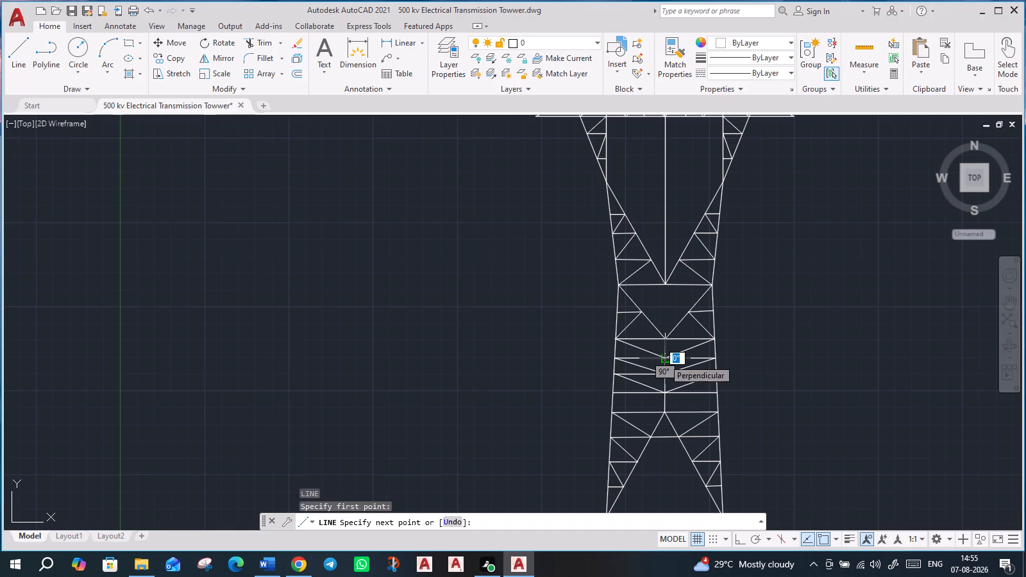
click(616, 410)
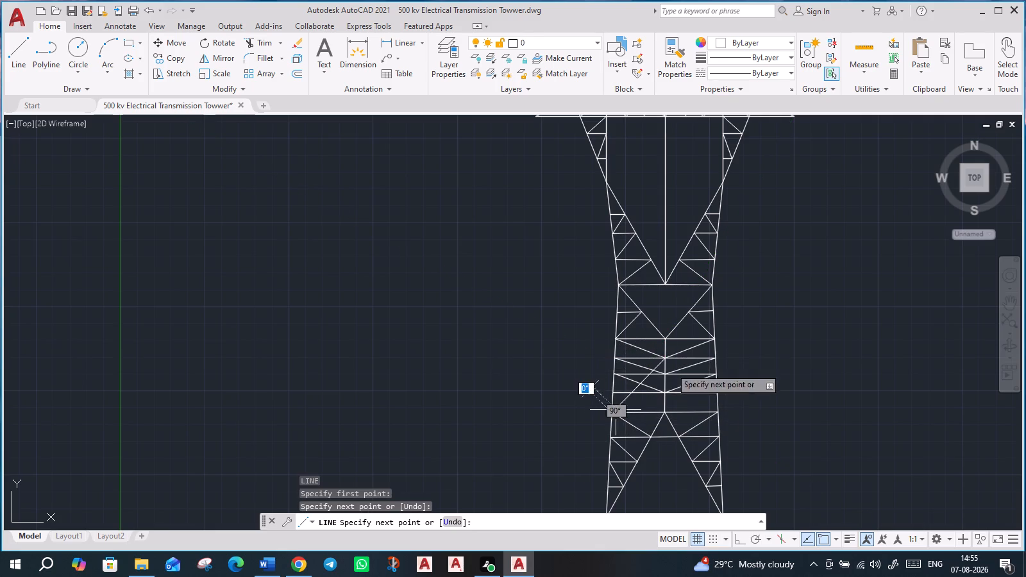
key(Escape)
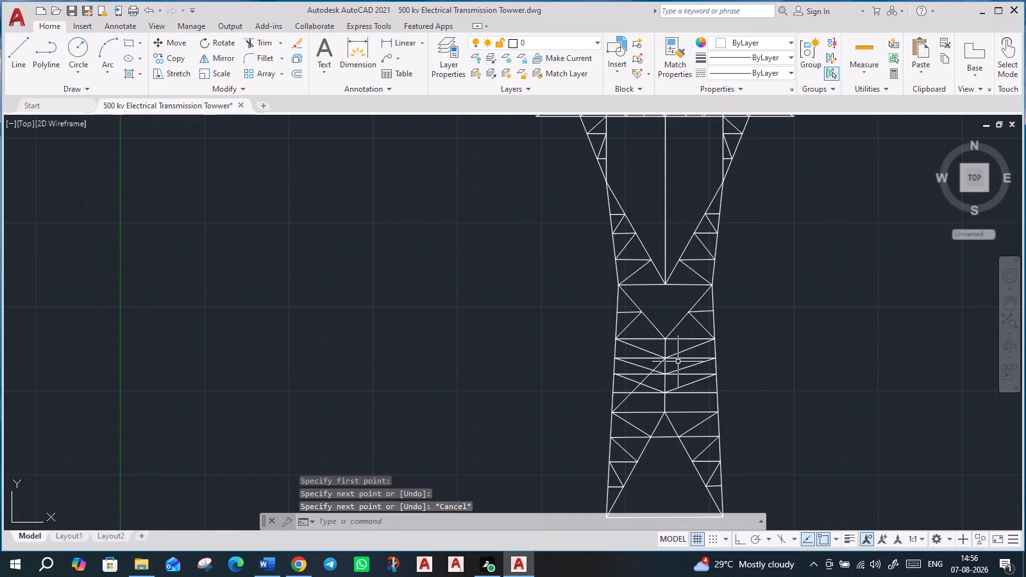
key(Return)
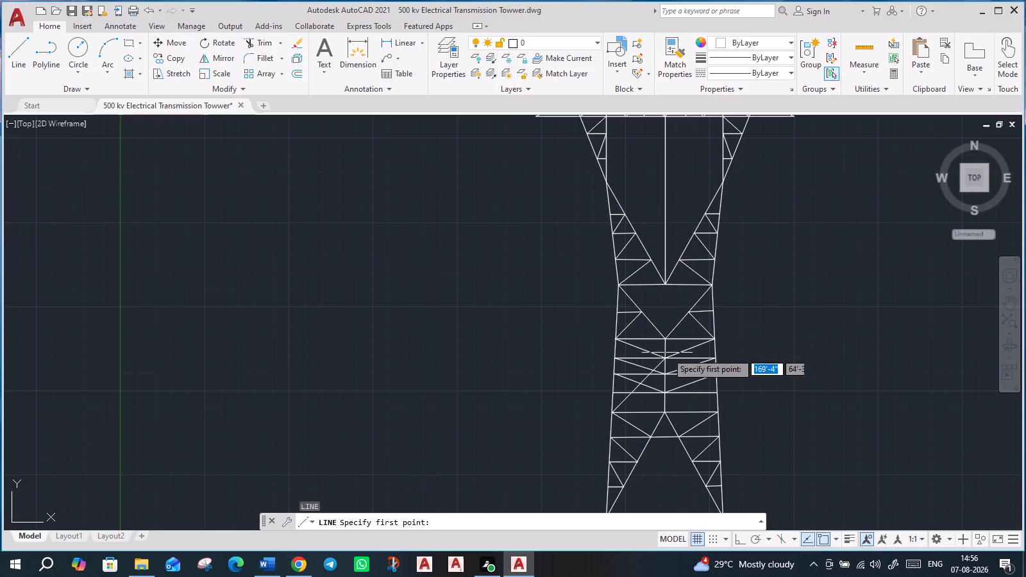
click(663, 356)
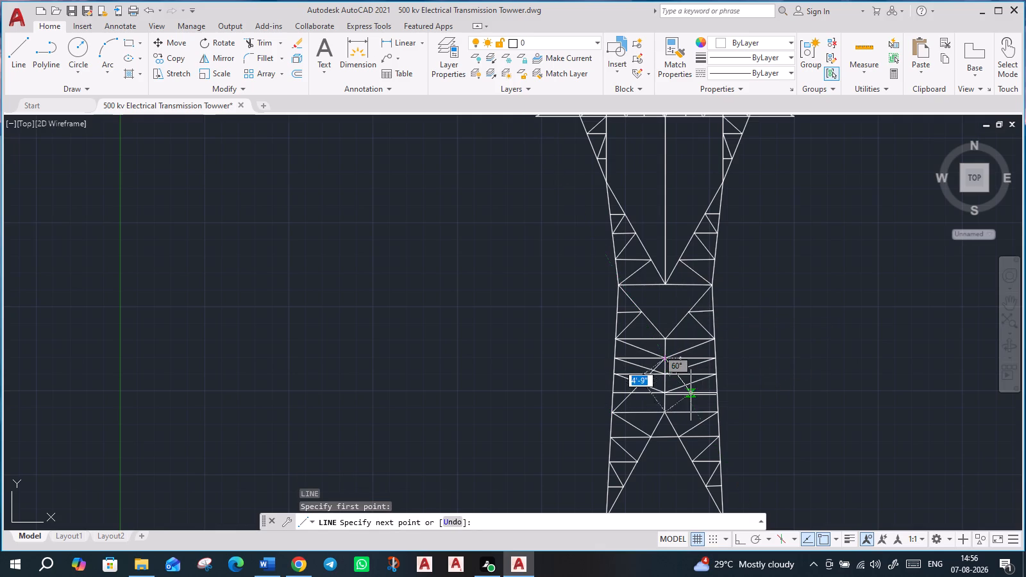
click(717, 414)
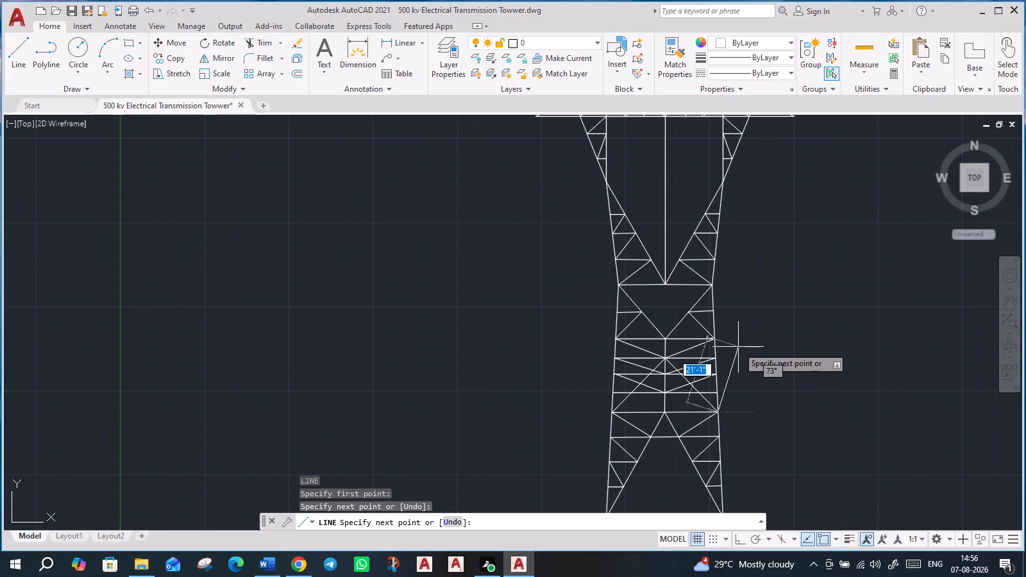
key(Escape)
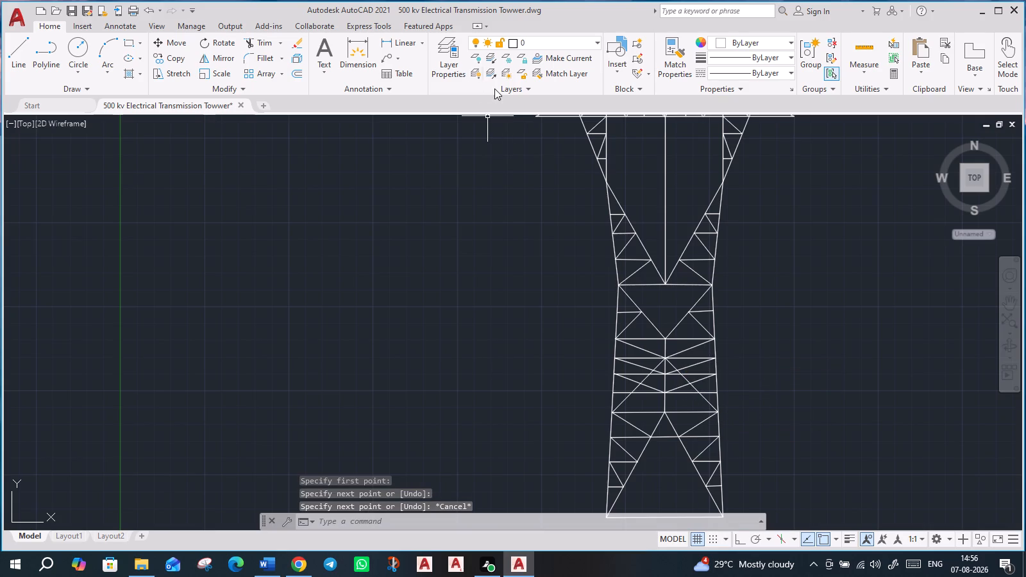
Trim away the centreline, horizontals and shallow V braces lying inside the new inverted V.
click(264, 42)
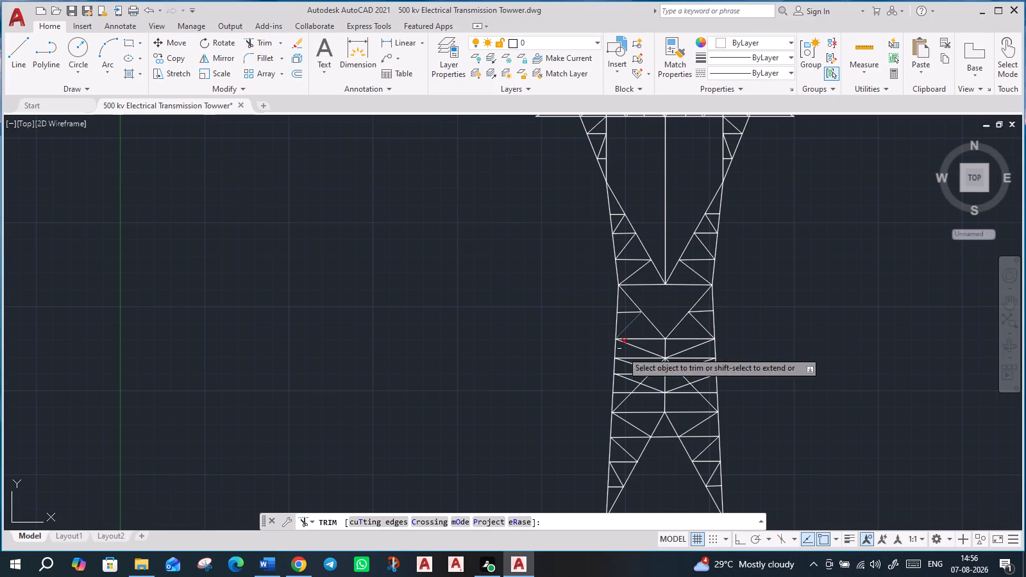
click(686, 408)
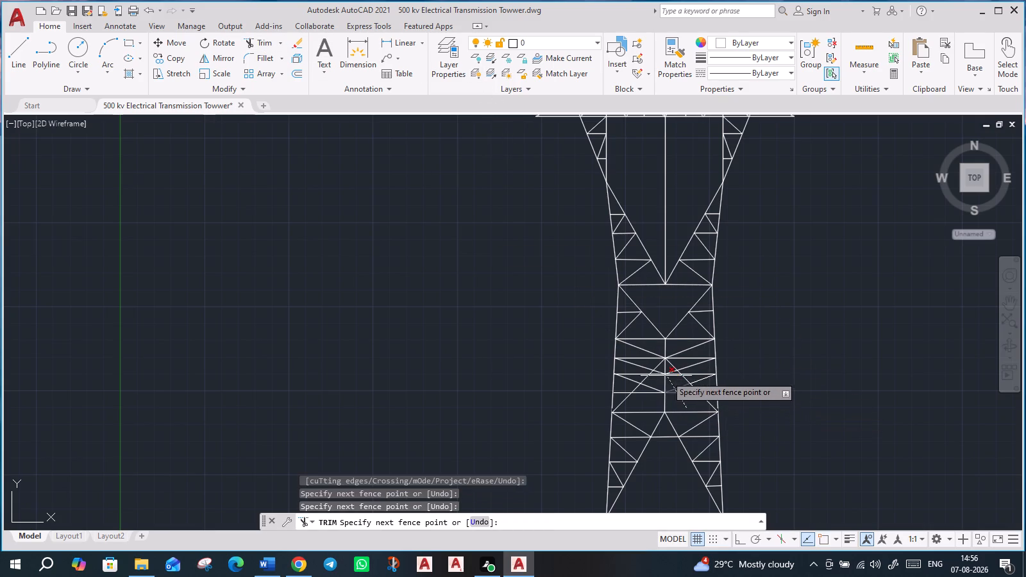
click(663, 374)
click(663, 372)
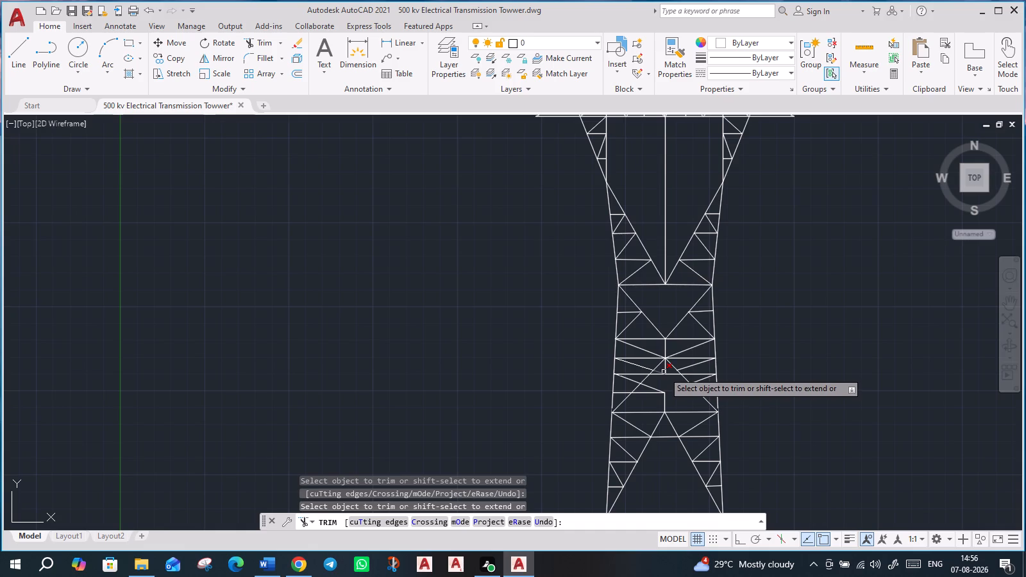
click(671, 372)
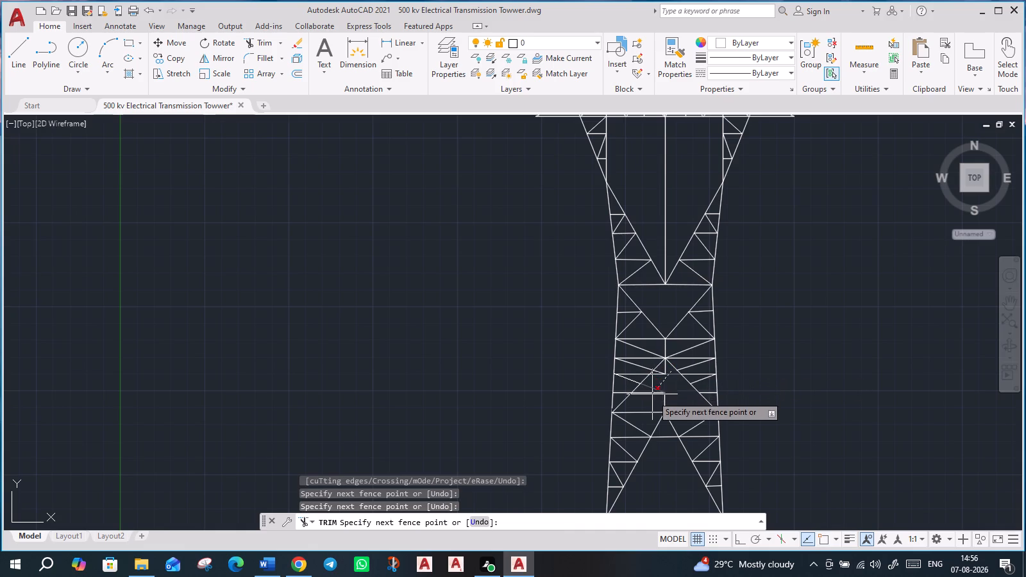
click(652, 399)
click(656, 385)
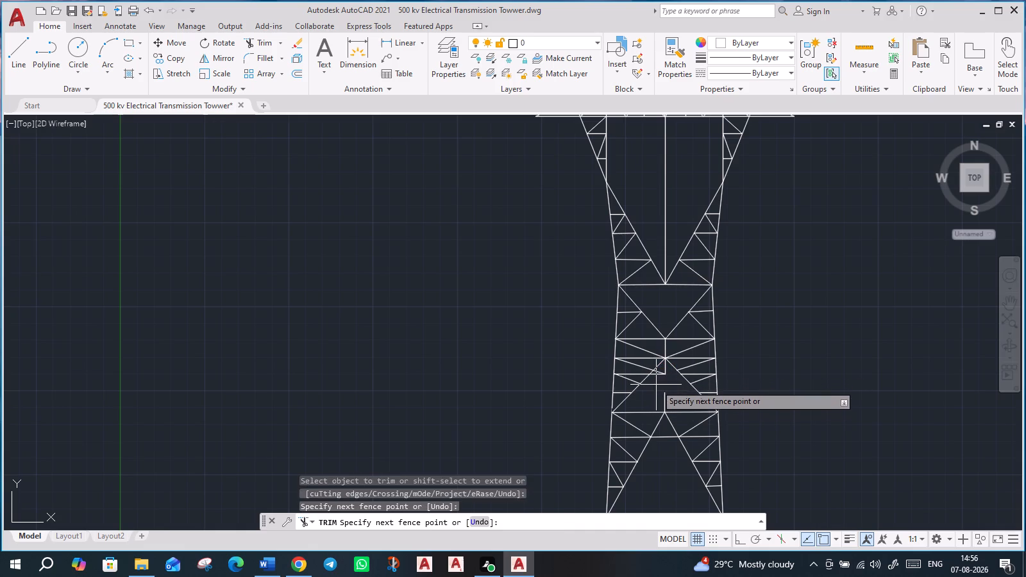
click(666, 371)
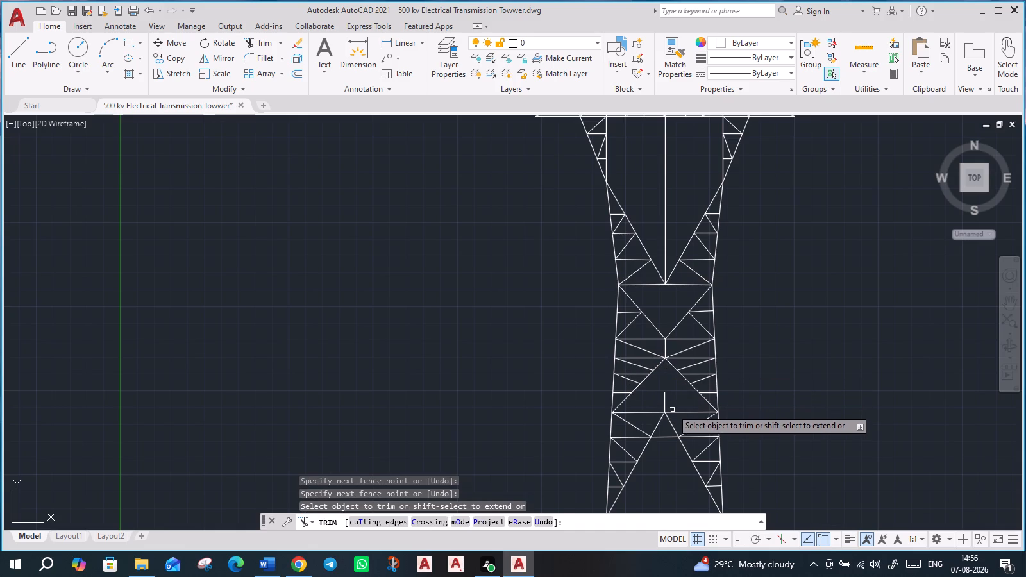
click(673, 406)
click(657, 405)
Trim away the tiny leftover line fragments at the centre of the inverted V.
scroll(677, 364, up, 1)
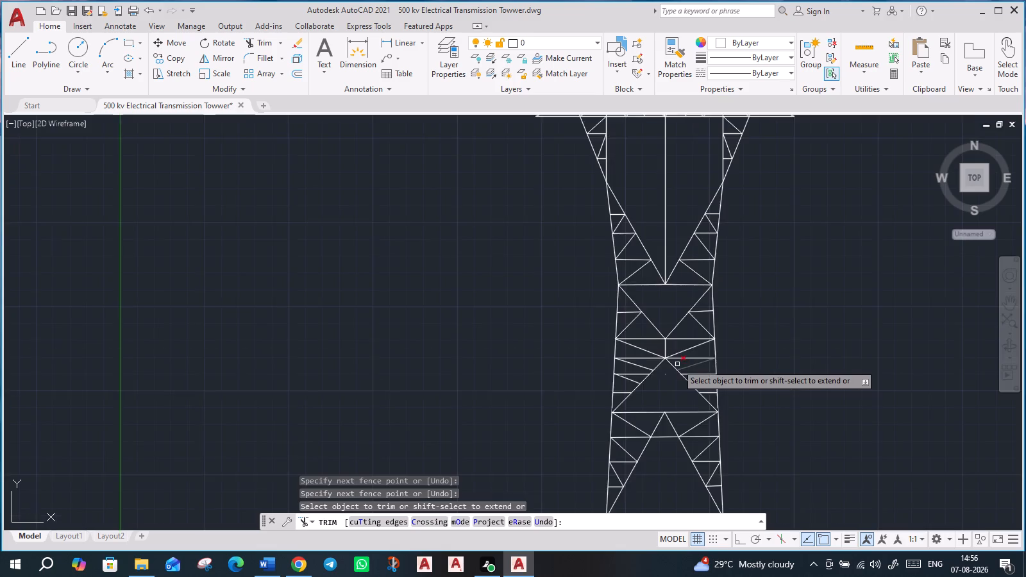
scroll(677, 364, up, 2)
scroll(634, 406, up, 2)
click(614, 423)
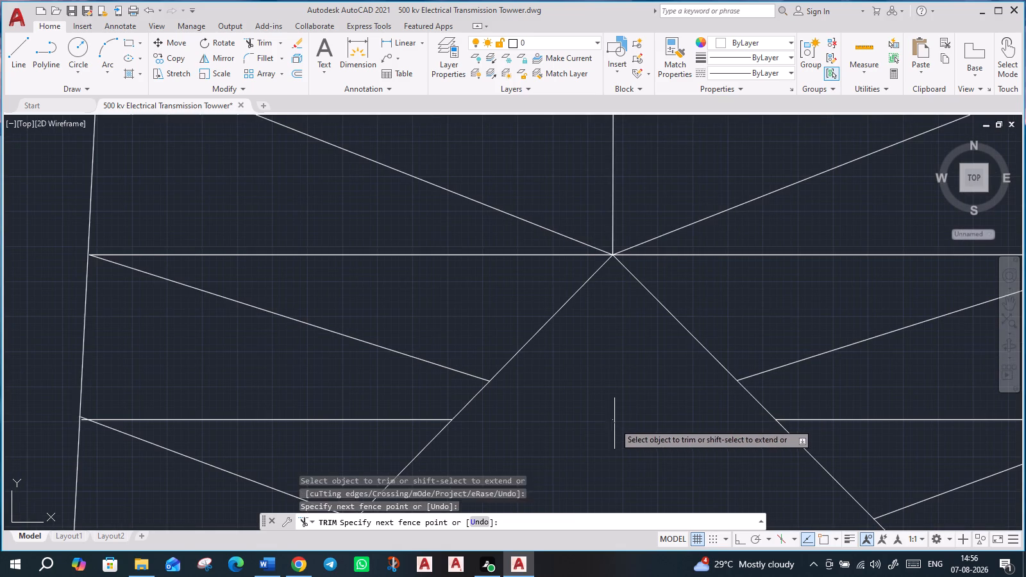
click(611, 415)
click(614, 415)
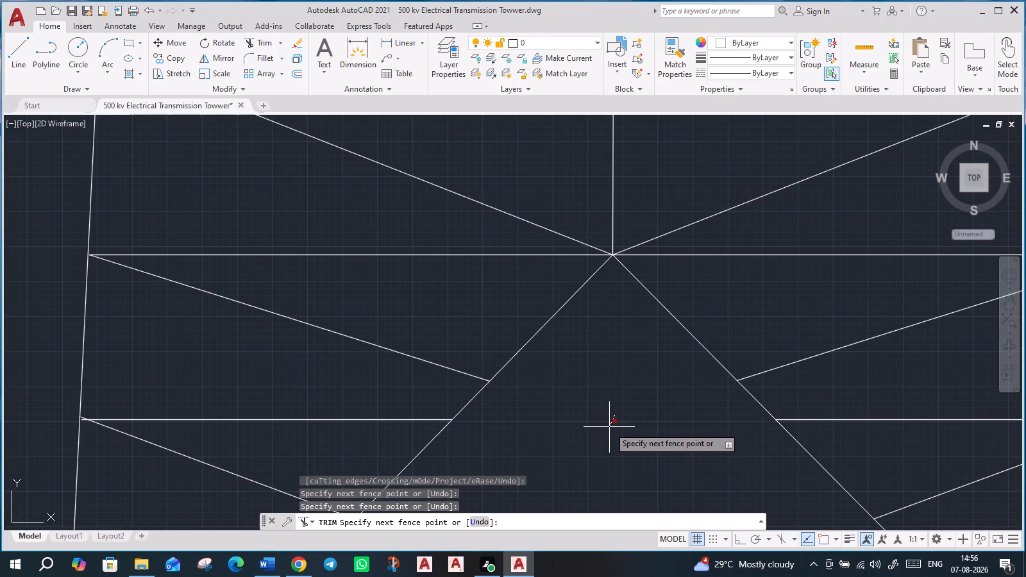
click(609, 427)
scroll(619, 419, up, 7)
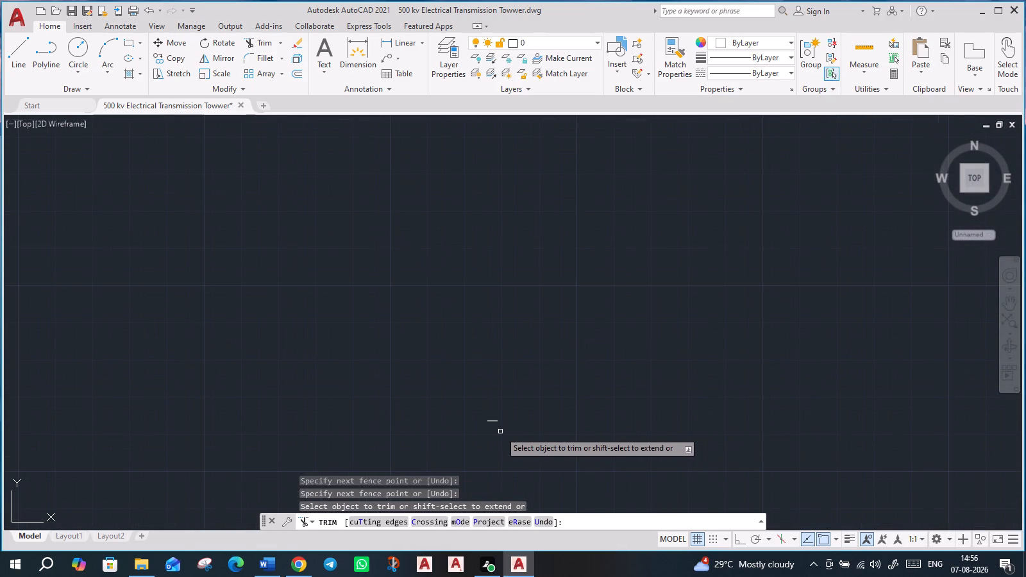
click(491, 419)
drag(491, 419, 491, 435)
click(491, 435)
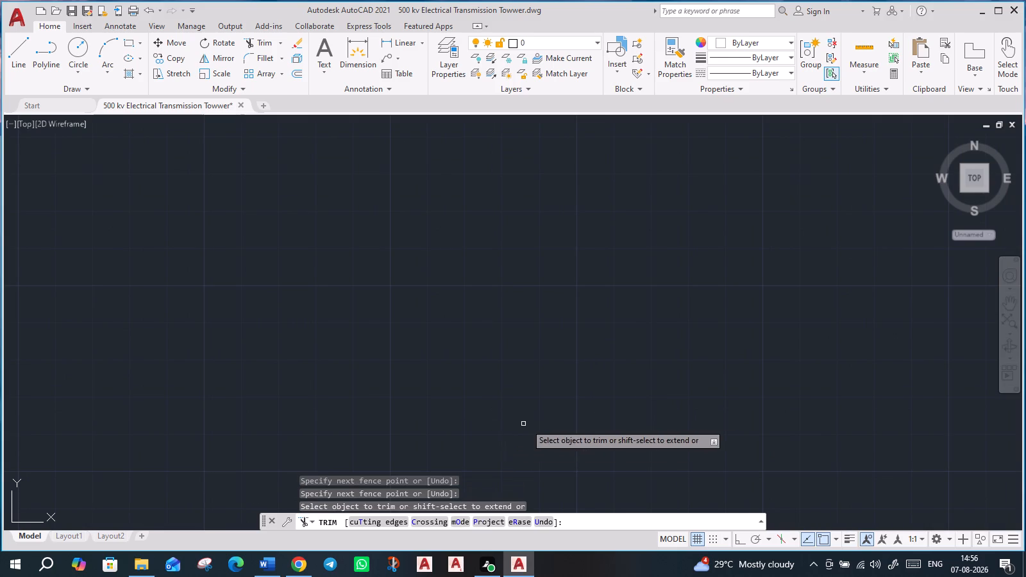
Examine the cleared inverted V panel, the base legs below it, and the tower's overall bracing.
scroll(541, 421, down, 9)
scroll(621, 433, down, 3)
scroll(629, 433, up, 3)
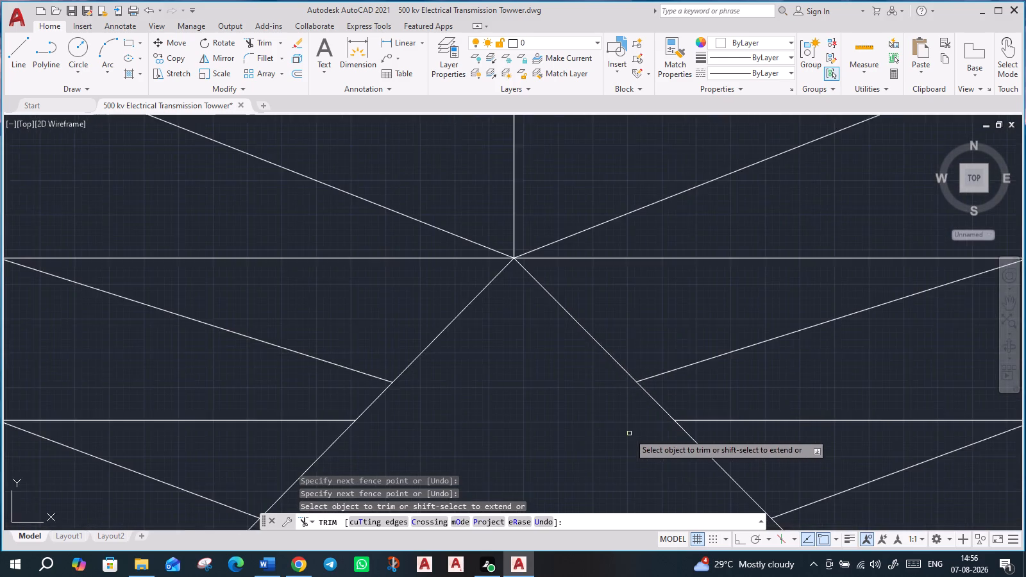
scroll(630, 426, up, 4)
scroll(629, 407, down, 8)
middle_drag(613, 431, 564, 287)
scroll(568, 301, down, 1)
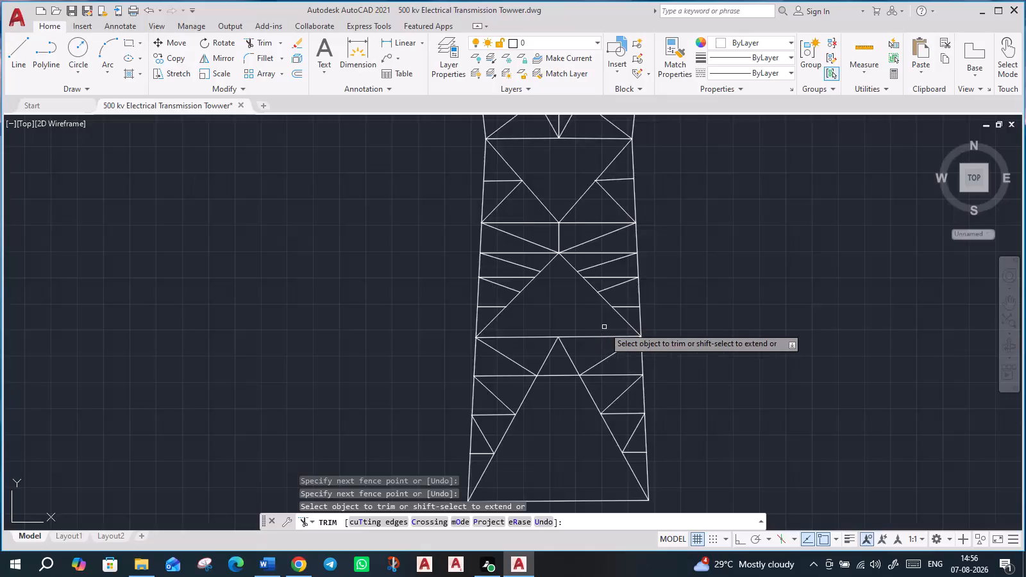
scroll(602, 327, up, 2)
scroll(526, 364, down, 2)
scroll(687, 375, down, 2)
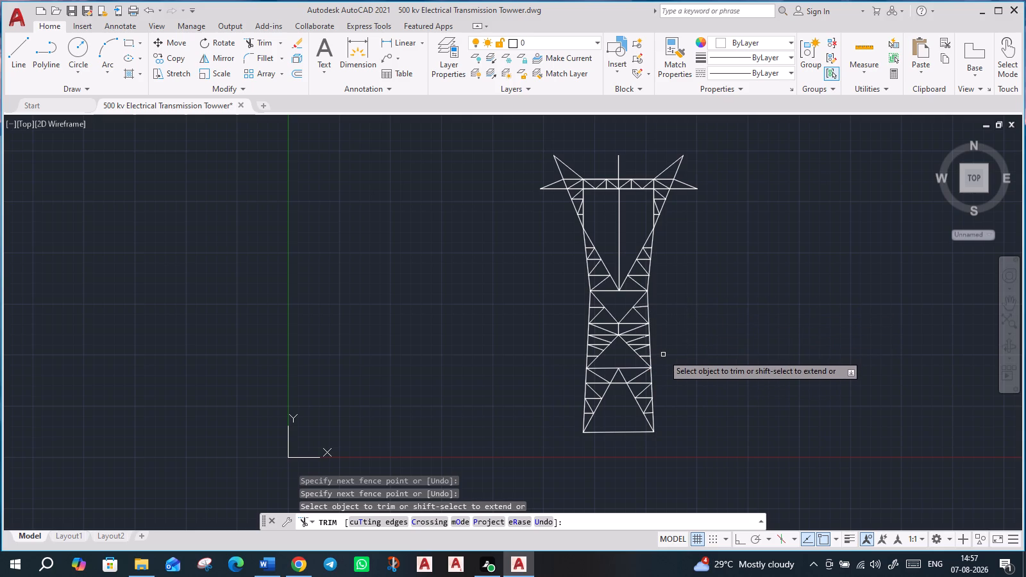
Trim away the upper short braces between the inverted V and both tower legs, keeping the lowest short horizontals.
scroll(663, 355, up, 1)
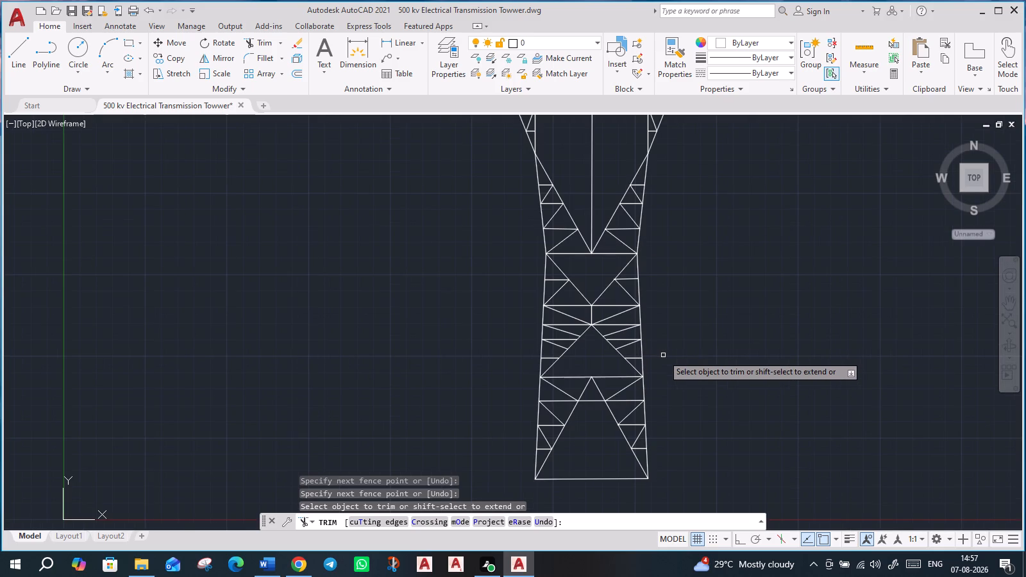
scroll(663, 355, up, 1)
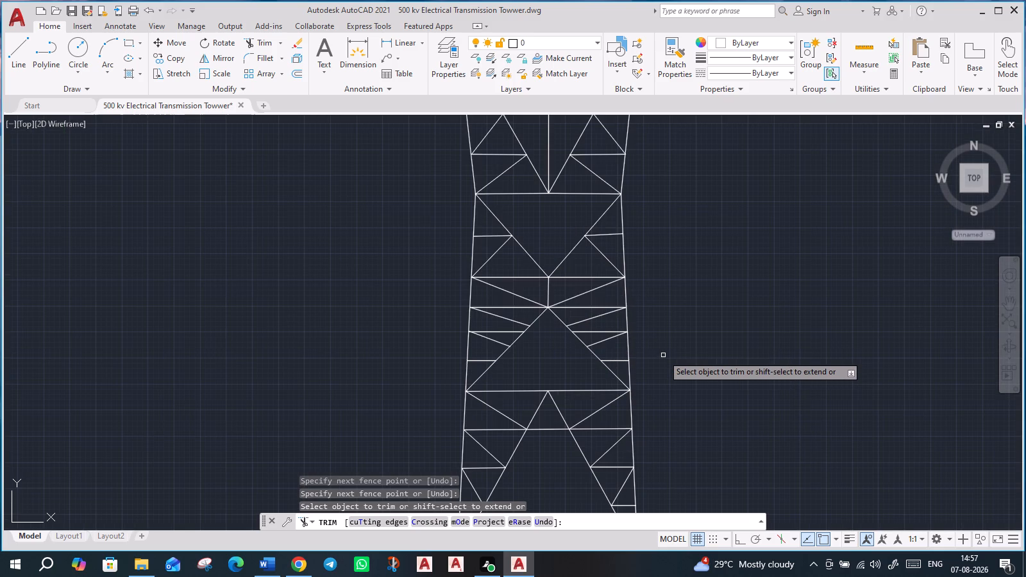
click(582, 315)
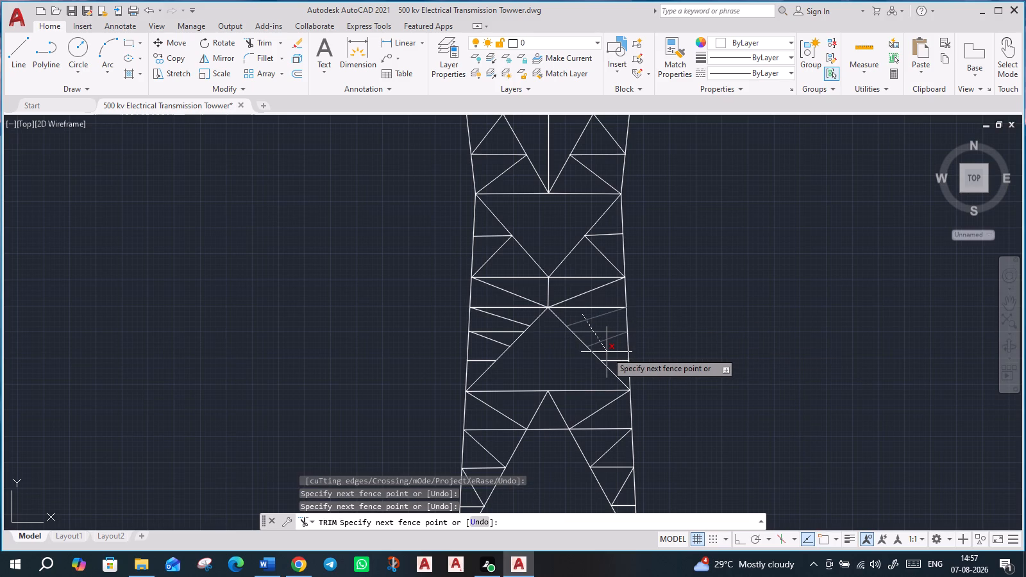
click(607, 352)
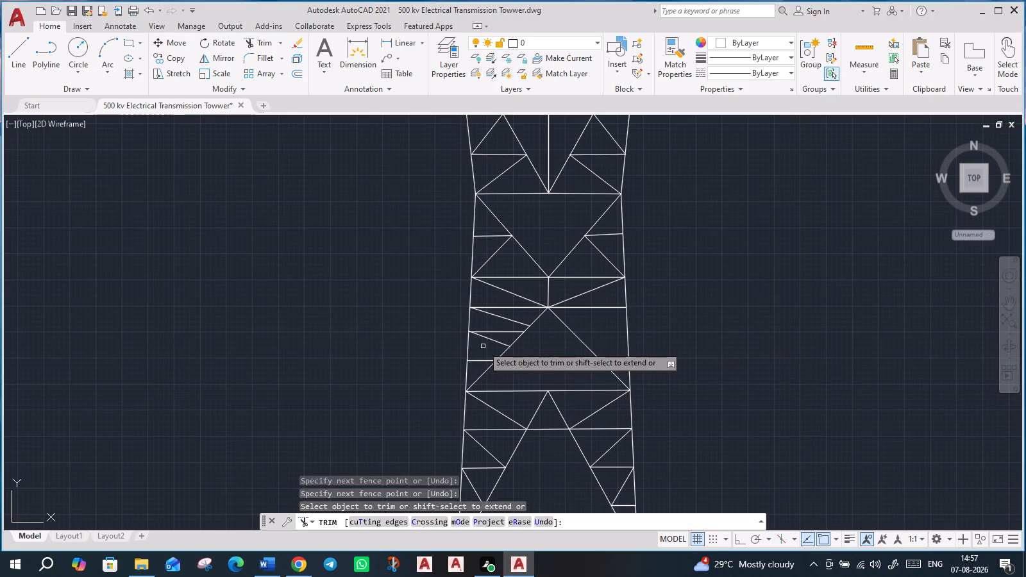
click(483, 346)
click(518, 321)
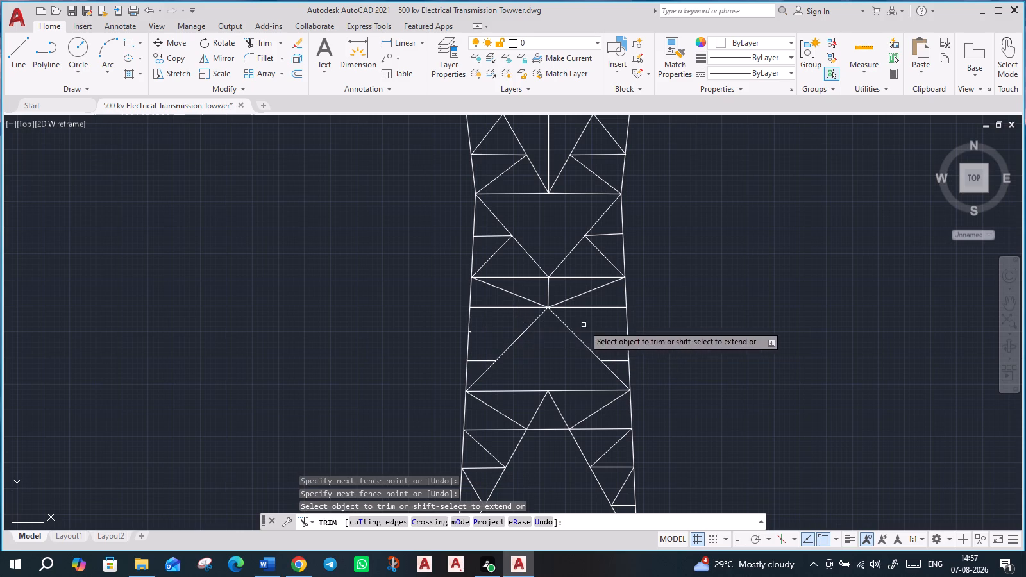
Trim the tiny leftover line fragments beside the left leg where the short braces were removed.
scroll(470, 328, up, 4)
click(460, 364)
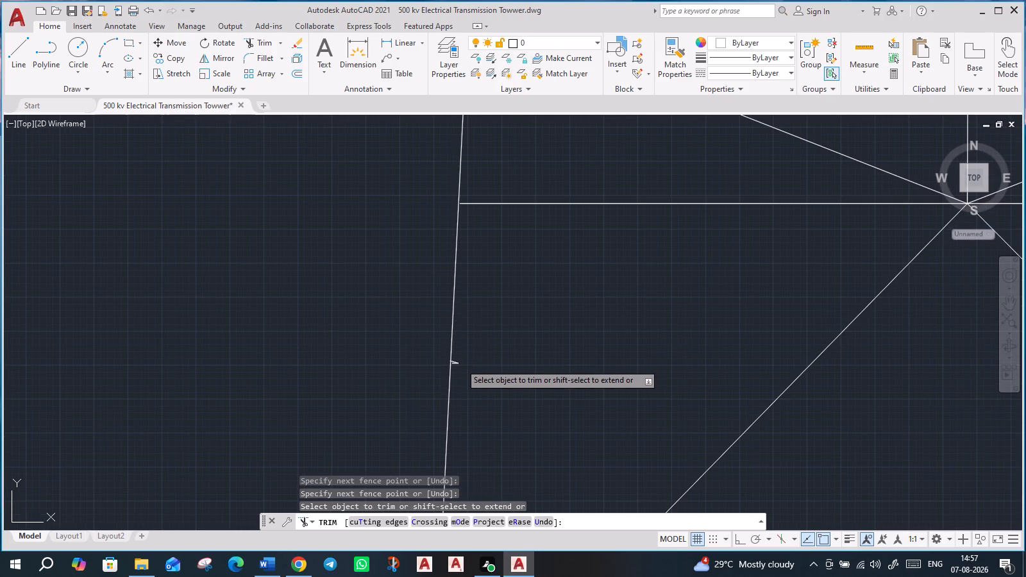
scroll(460, 364, up, 3)
click(444, 356)
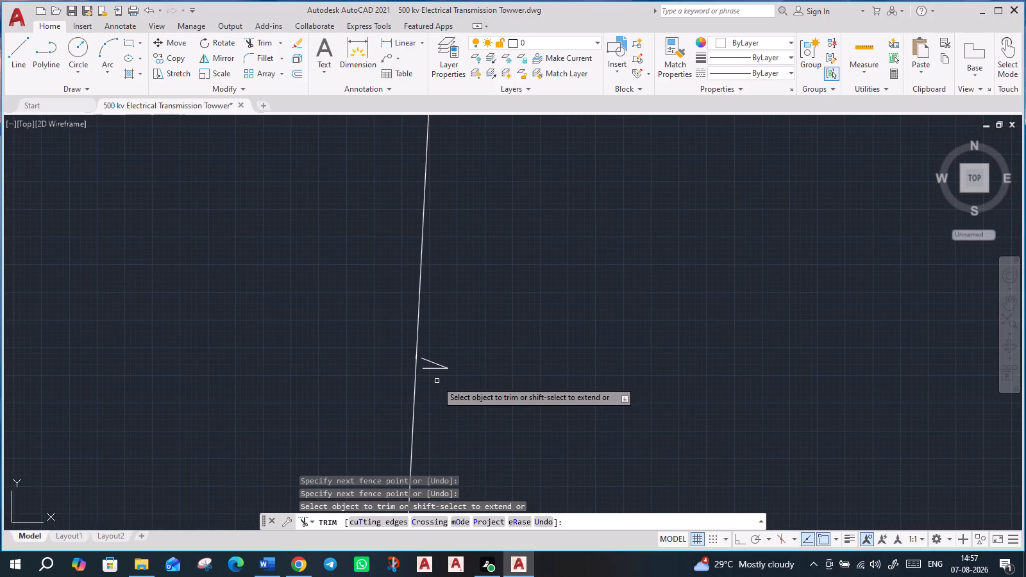
click(437, 381)
click(437, 362)
scroll(466, 352, down, 7)
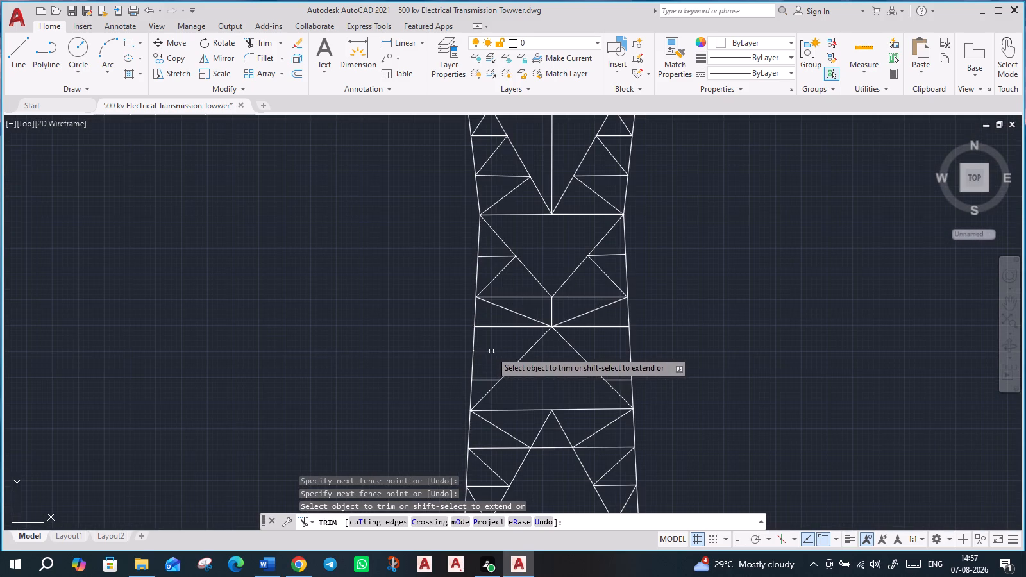
Draw a diagonal brace from the inner end of the left short horizontal up and outward to the left leg.
middle_drag(687, 374, 659, 353)
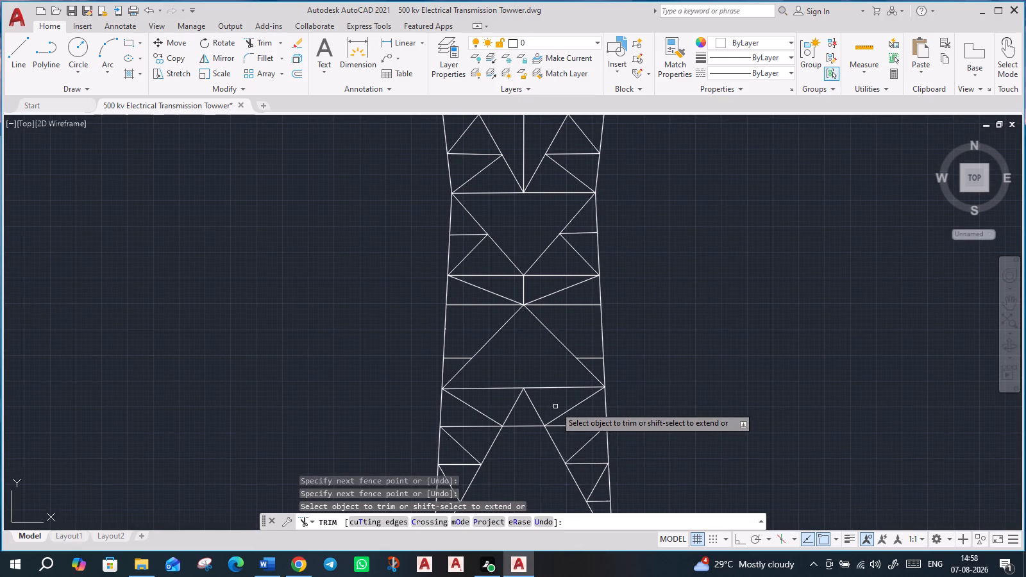
key(l)
key(Return)
key(Escape)
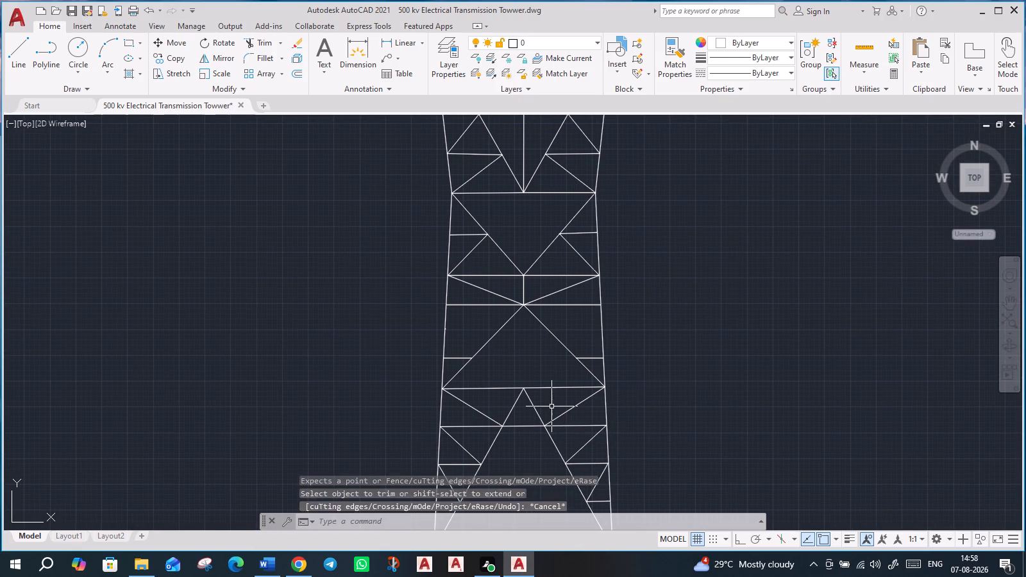
key(Escape)
key(l)
key(Return)
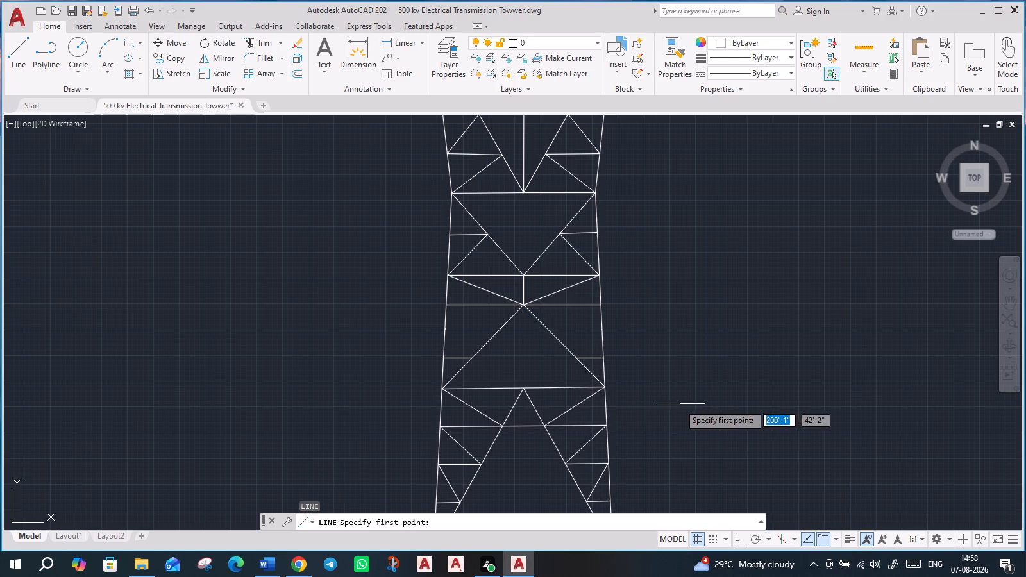
click(472, 361)
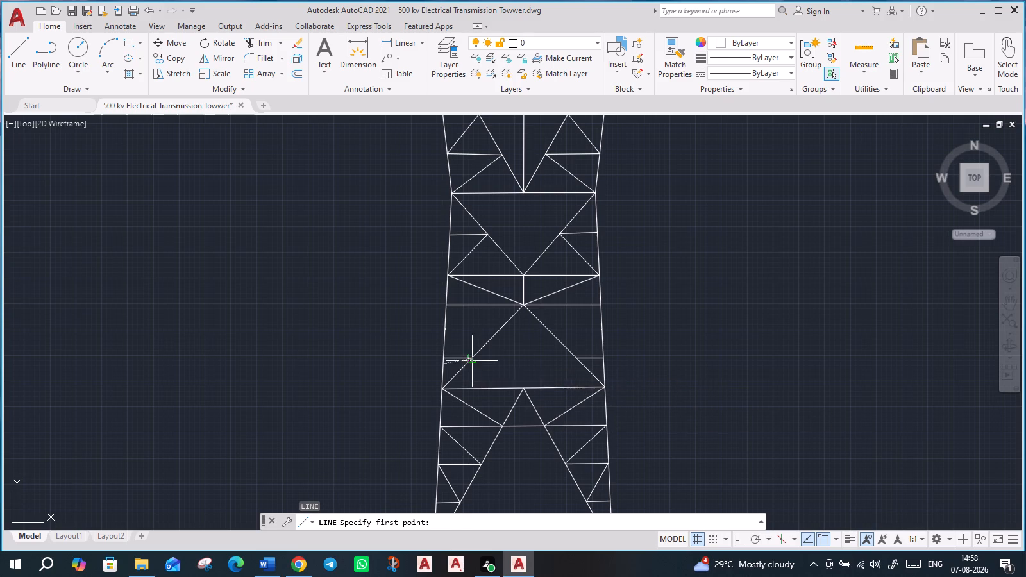
click(442, 330)
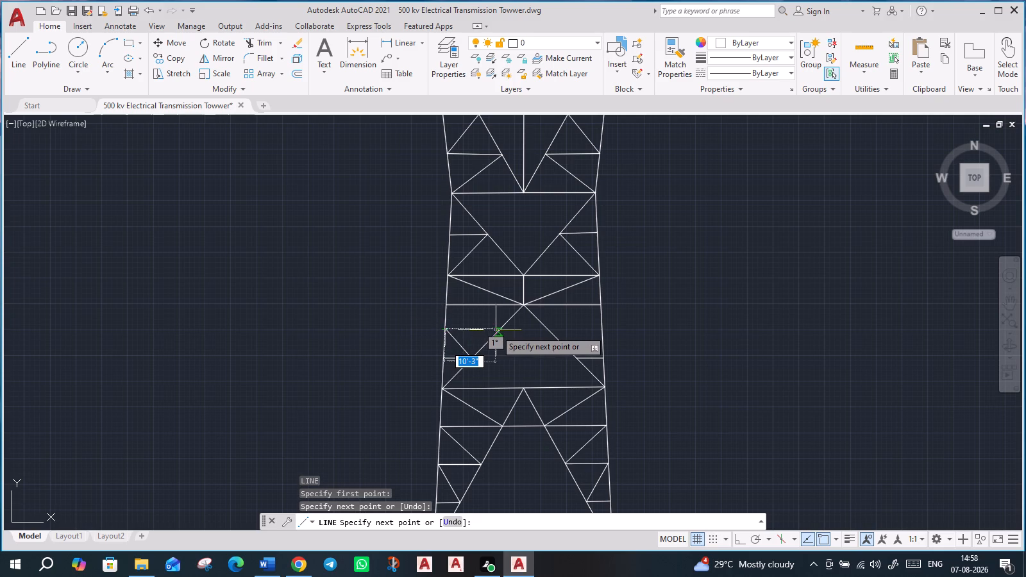
Continue with a horizontal from the left leg, about 11'-2" to the inverted V's left diagonal, and on to the right leg.
scroll(500, 330, up, 4)
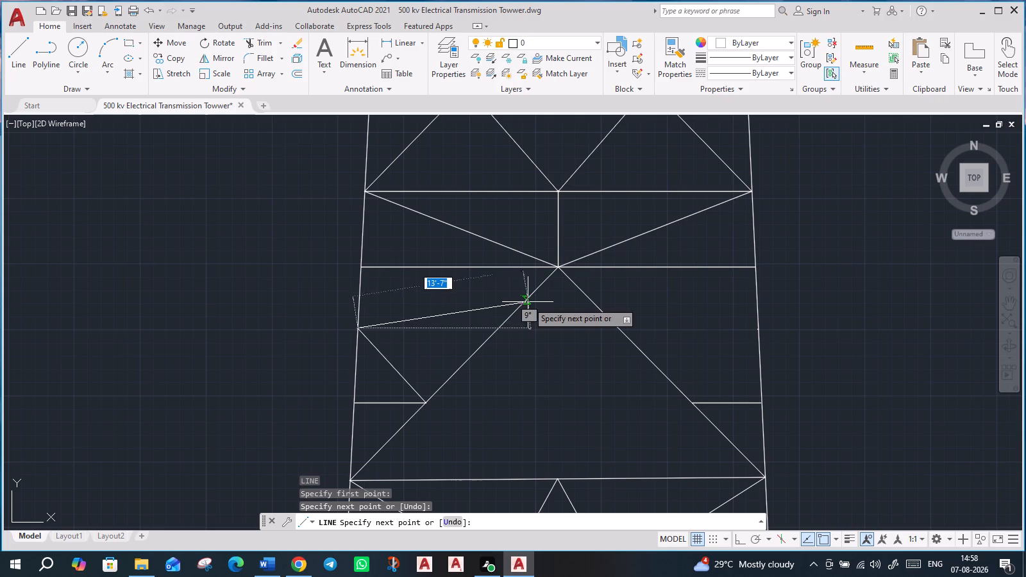
click(499, 330)
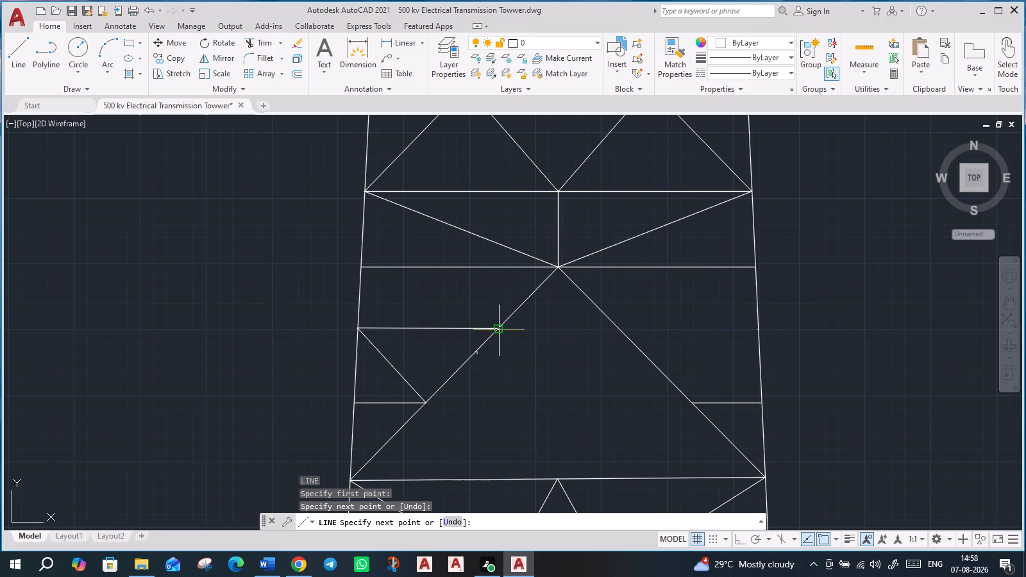
scroll(537, 322, up, 3)
scroll(473, 334, up, 3)
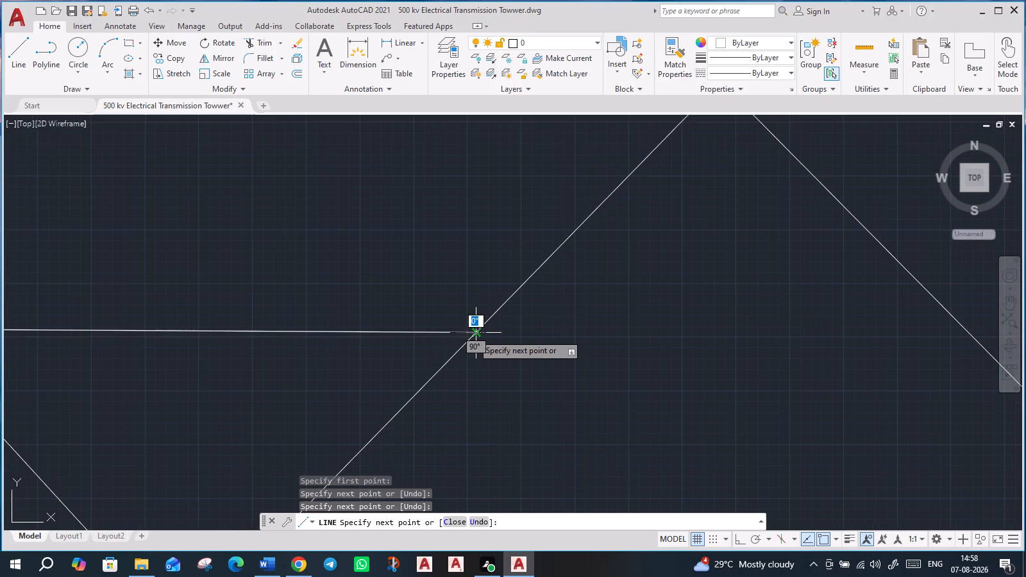
scroll(473, 334, down, 4)
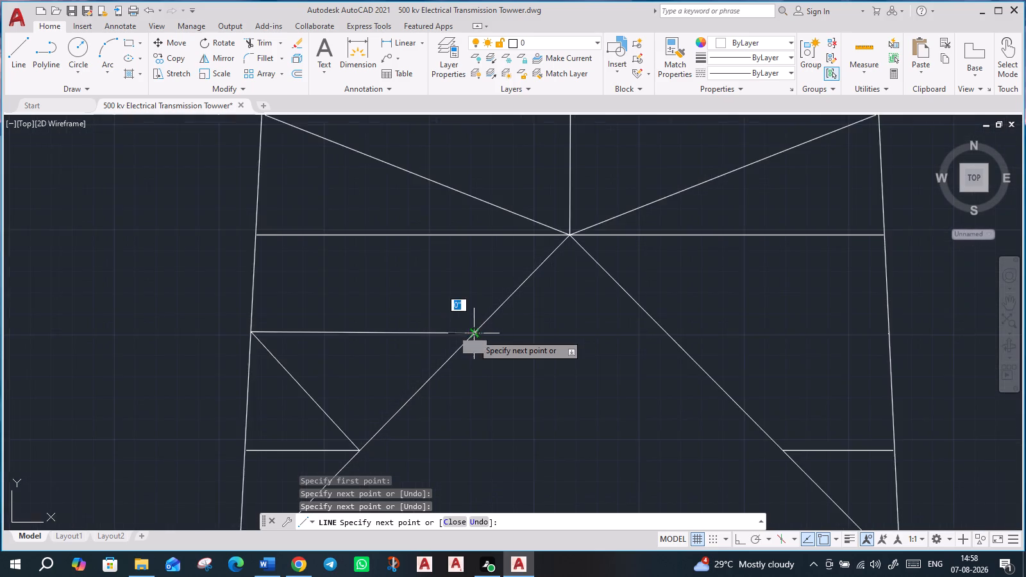
scroll(473, 334, down, 3)
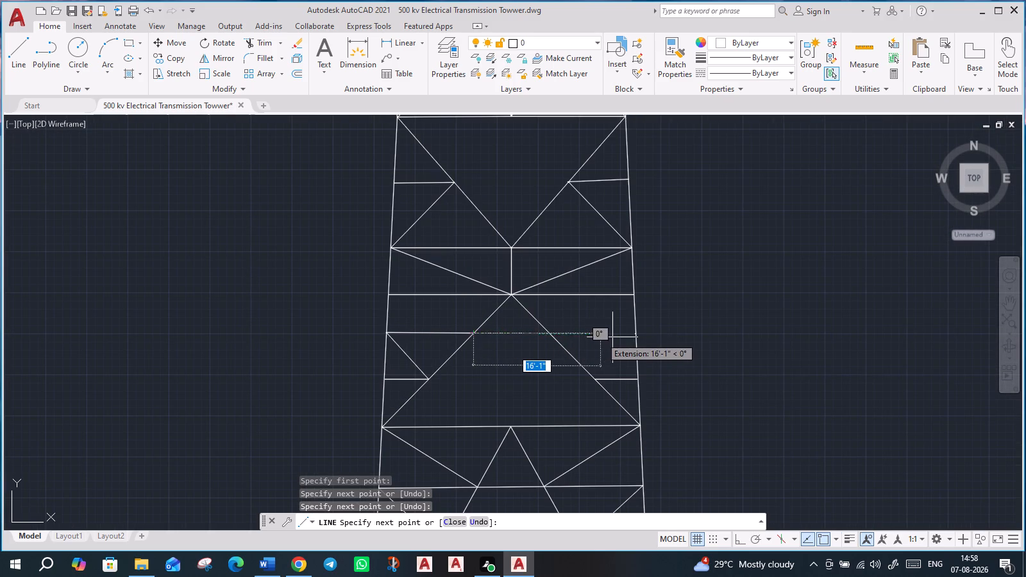
click(637, 337)
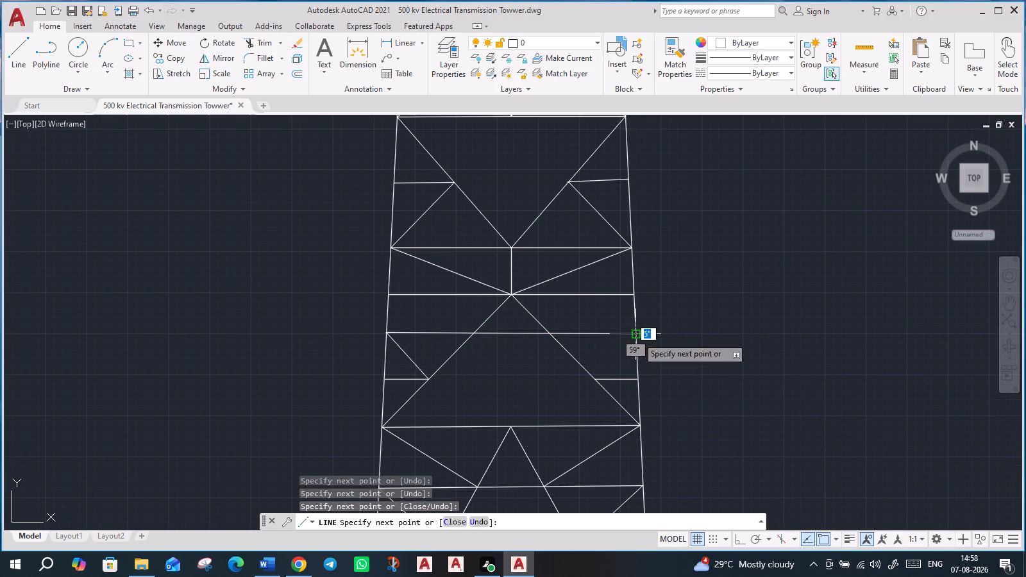
key(Escape)
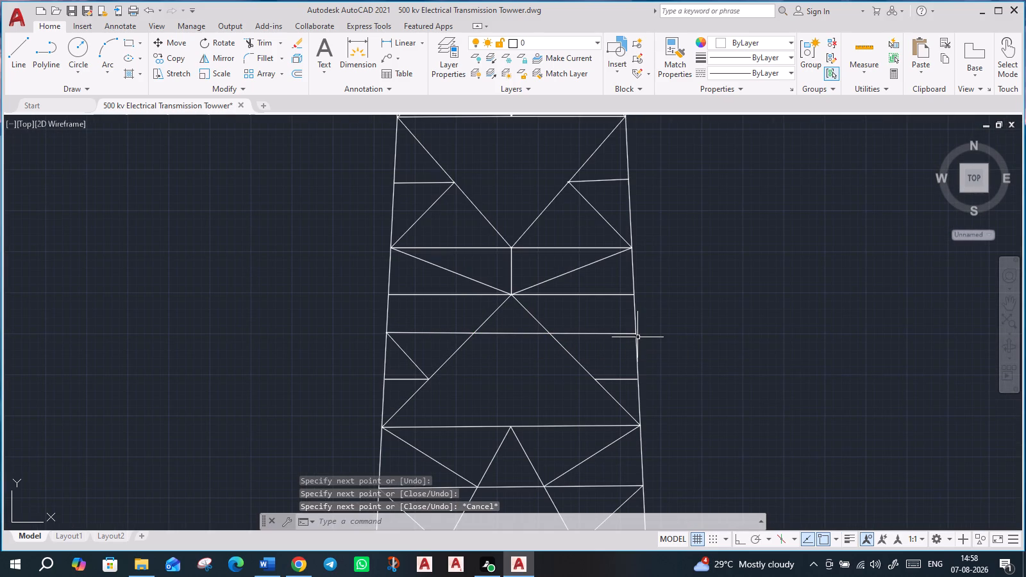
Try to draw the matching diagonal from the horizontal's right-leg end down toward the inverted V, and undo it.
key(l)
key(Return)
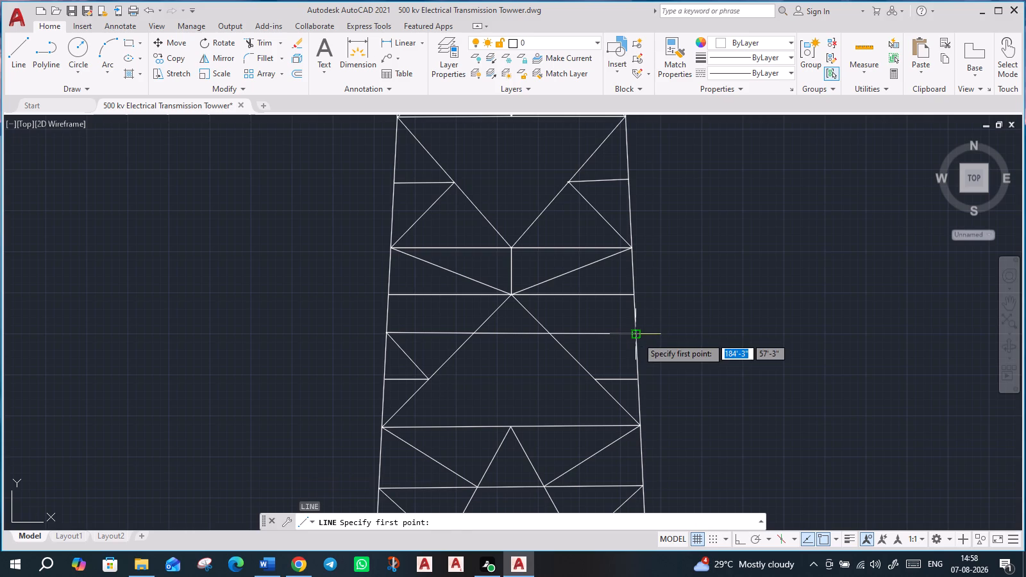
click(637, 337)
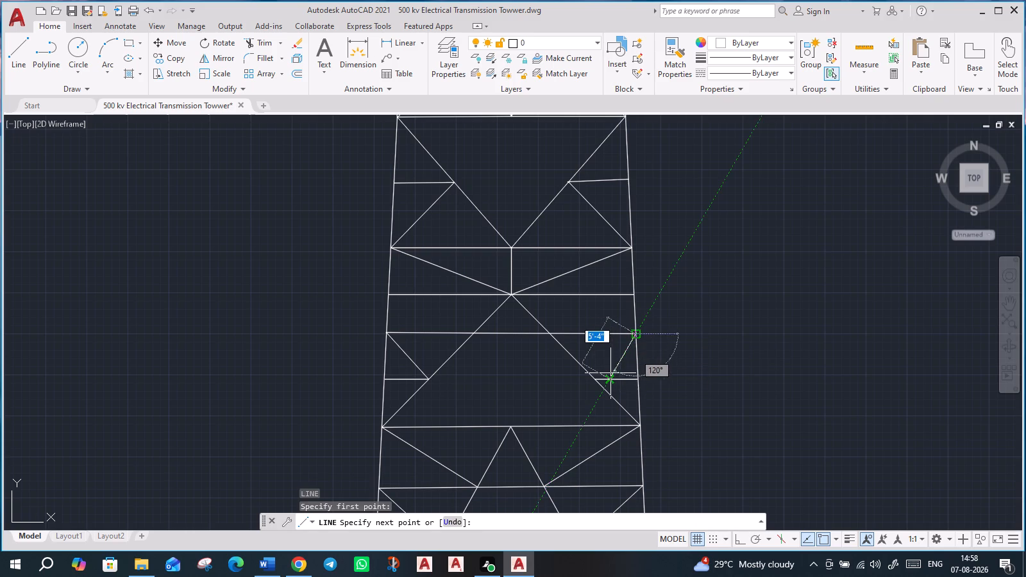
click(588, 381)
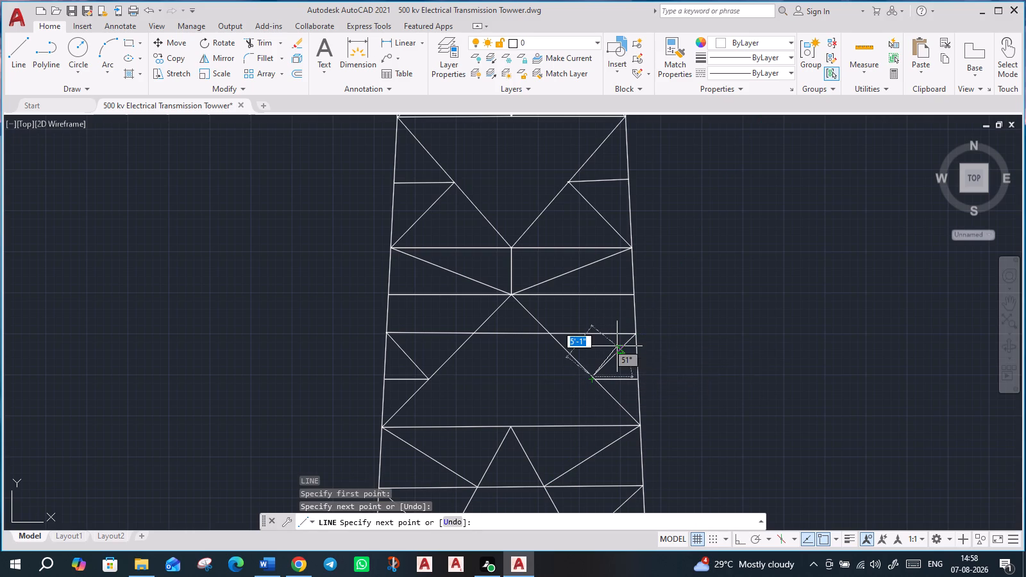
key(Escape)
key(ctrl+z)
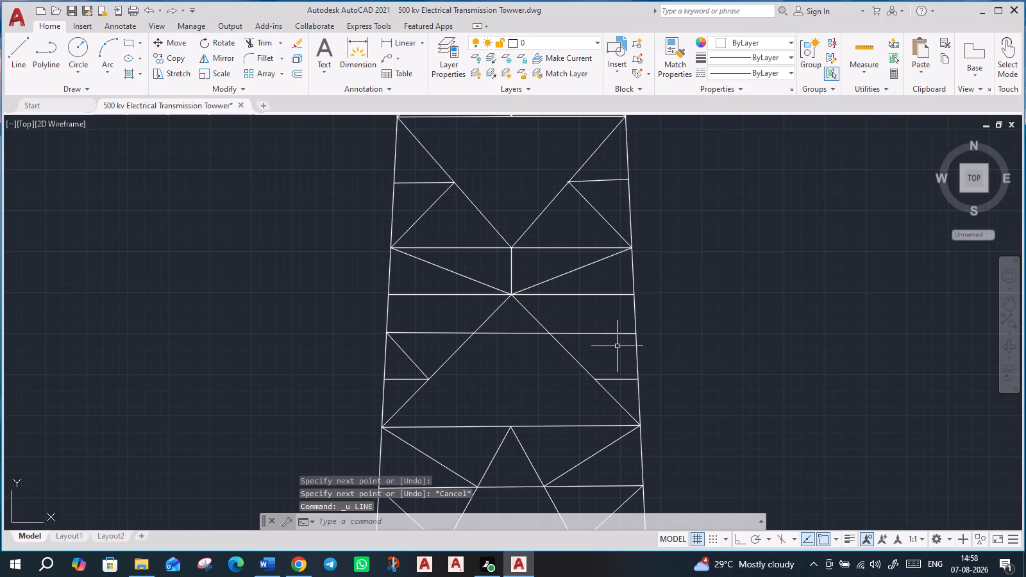
Draw the matching diagonal brace from the horizontal's right-leg end down to the inner end of the right short horizontal.
key(l)
key(Return)
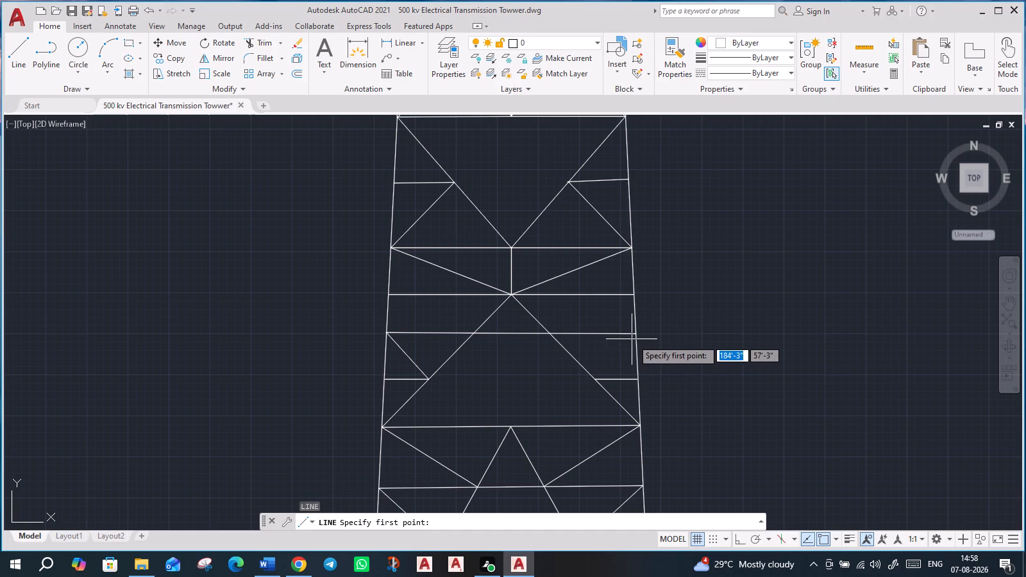
click(635, 334)
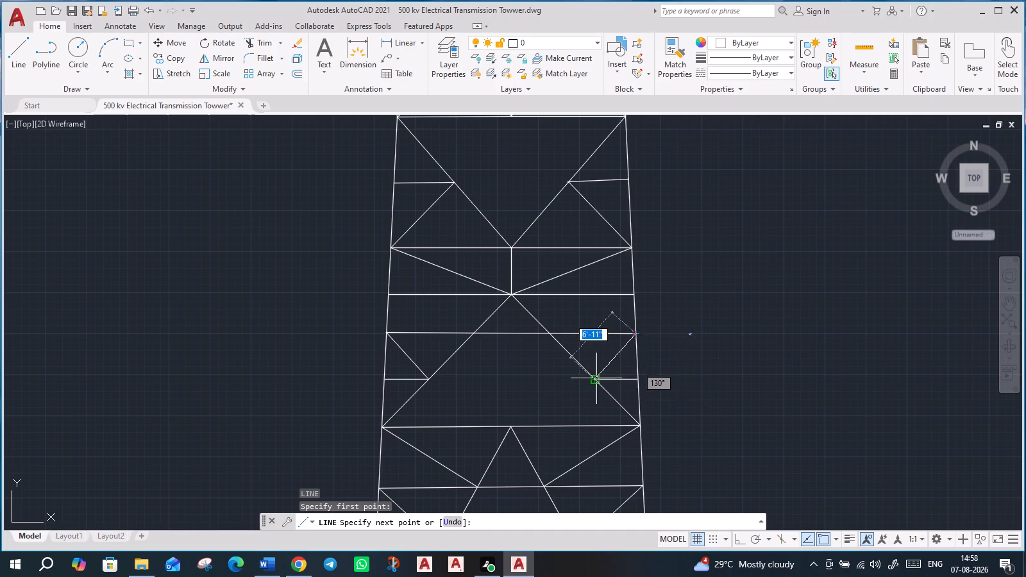
click(596, 378)
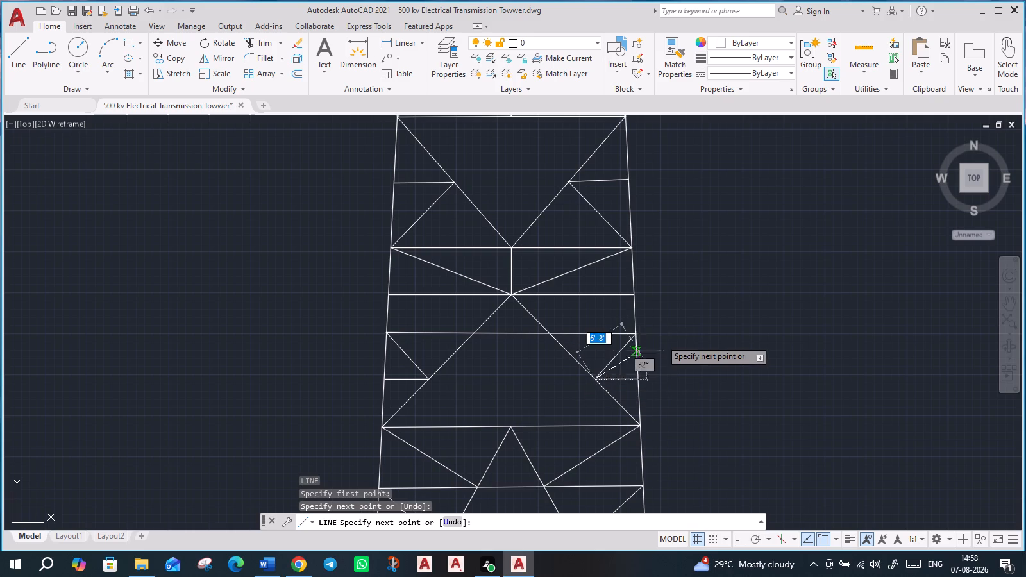
key(Escape)
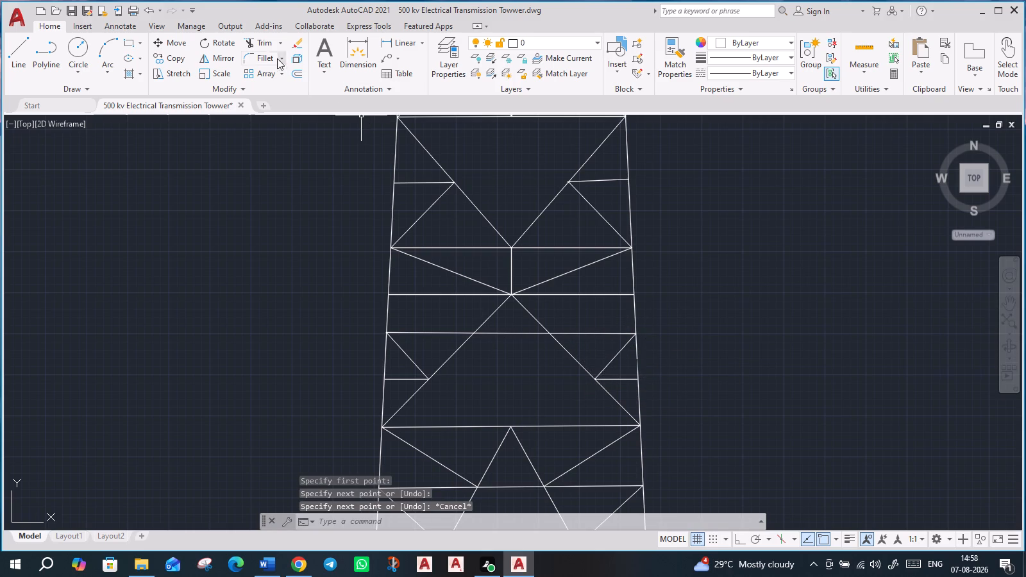
Trim away the middle part of the new horizontal lying inside the inverted V.
click(265, 44)
click(521, 322)
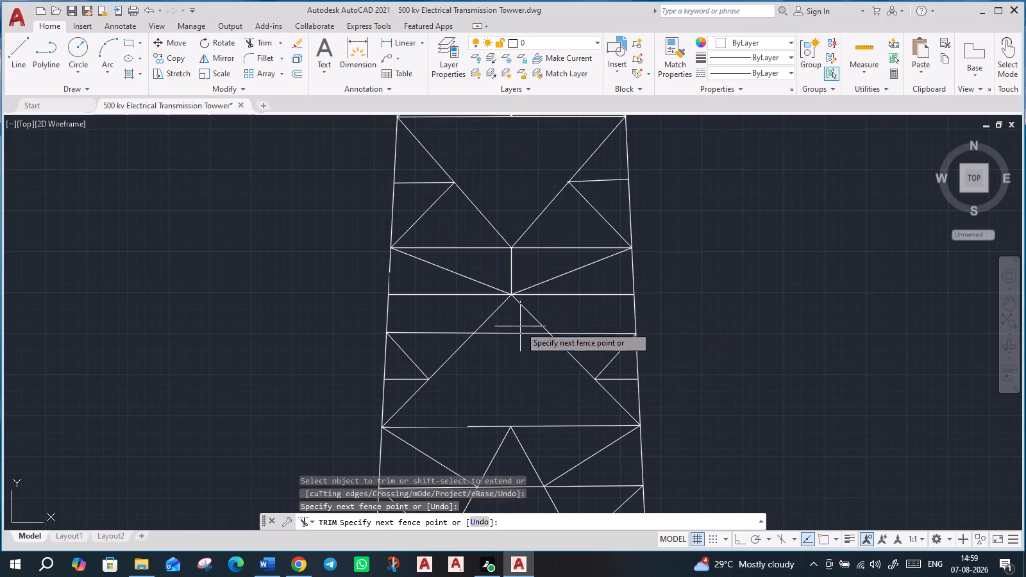
click(512, 348)
Draw a diagonal brace from the left short horizontal's inner end on the inverted V up to the left leg at the horizontal above.
scroll(549, 383, down, 2)
middle_drag(652, 384, 575, 330)
scroll(525, 351, up, 1)
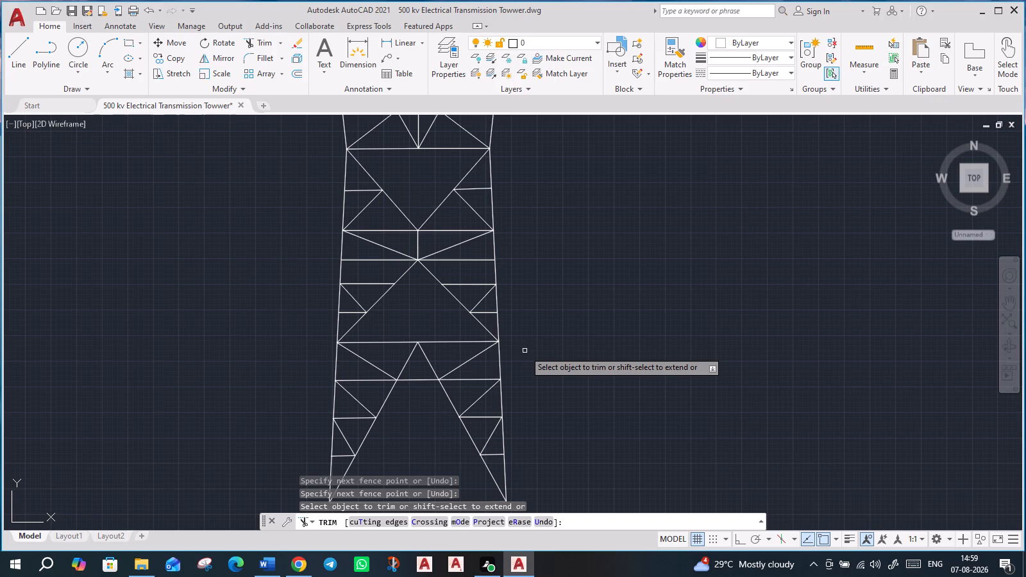
key(l)
key(Return)
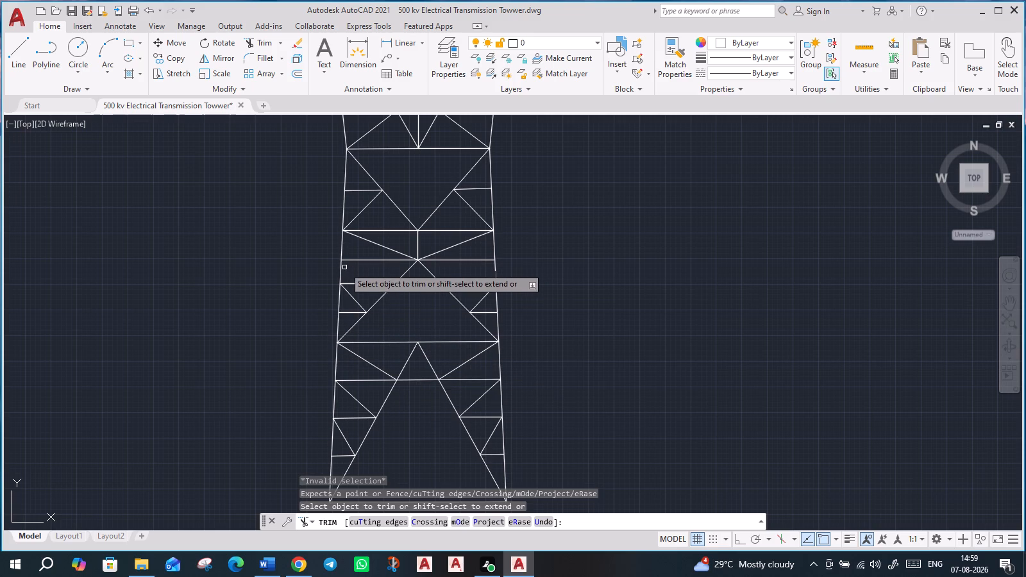
key(Escape)
key(l)
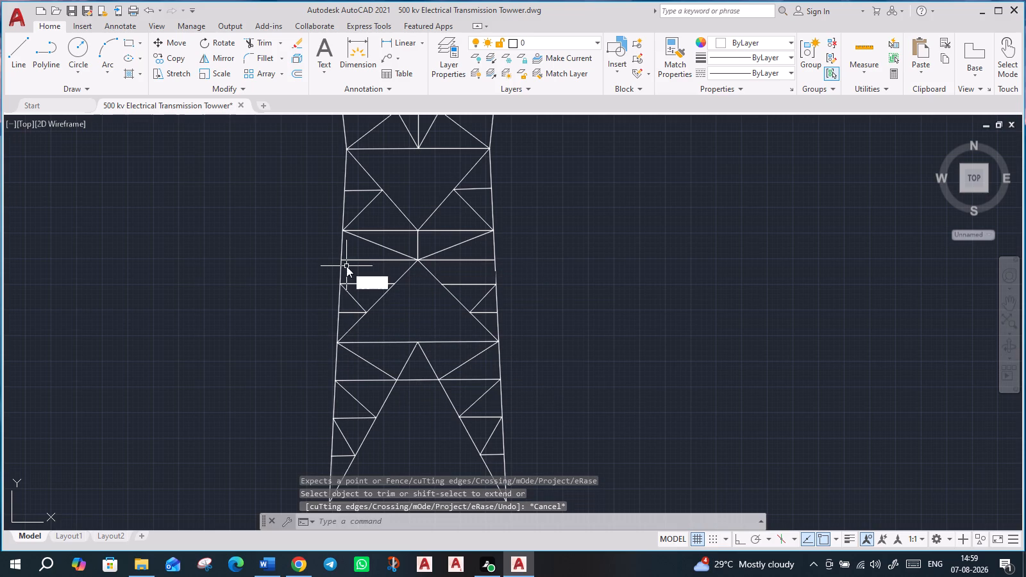
key(Return)
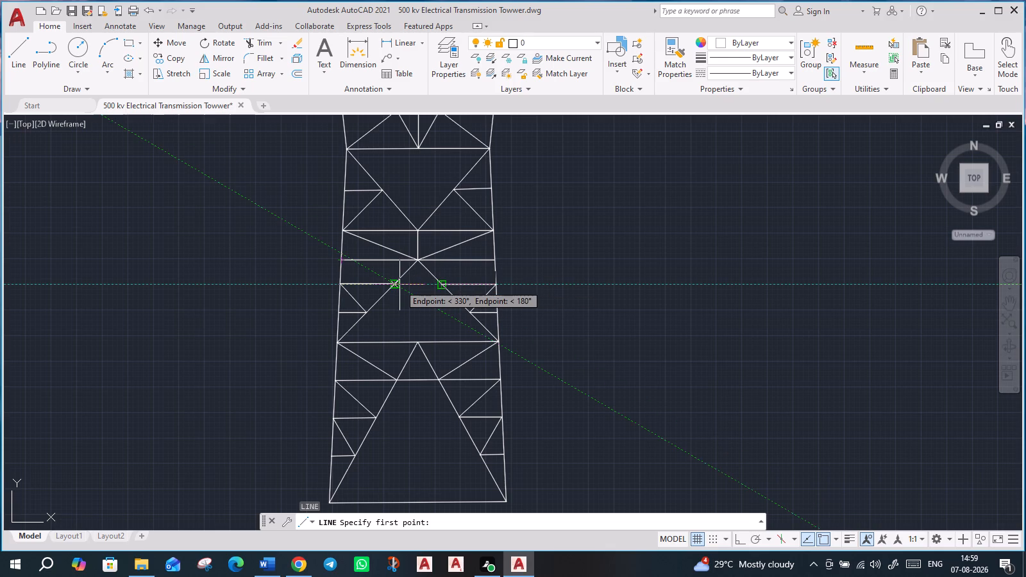
drag(399, 285, 391, 281)
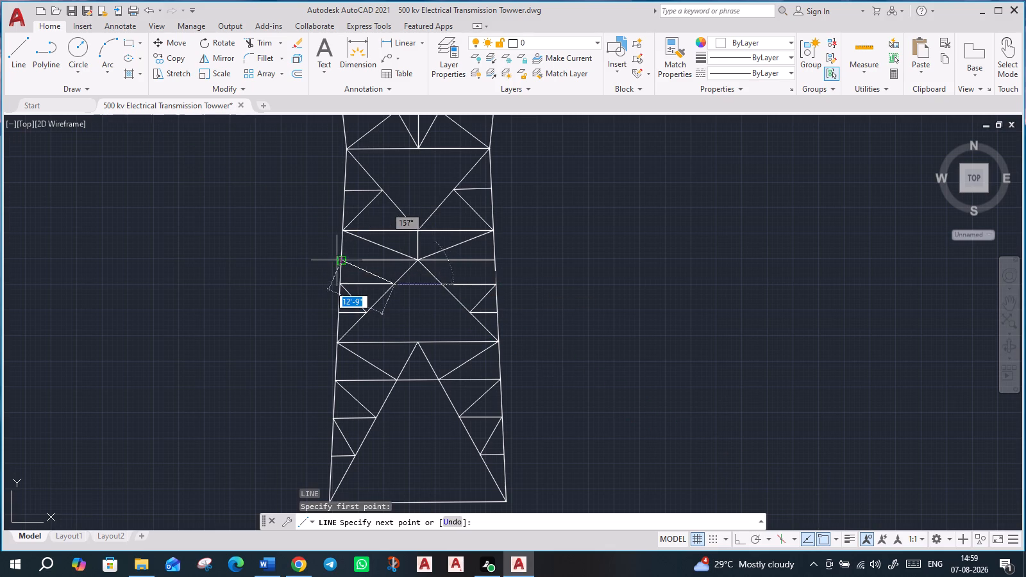
click(345, 263)
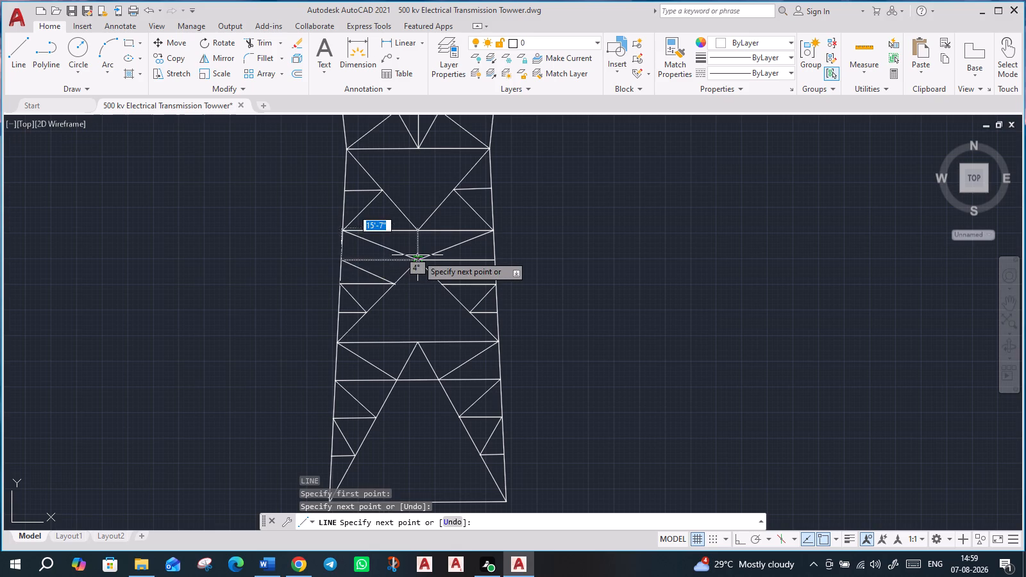
key(Escape)
Draw the mirrored diagonal, about 11'-9" long, from the right short horizontal's inner end up to the right leg at the horizontal above.
key(semicolon)
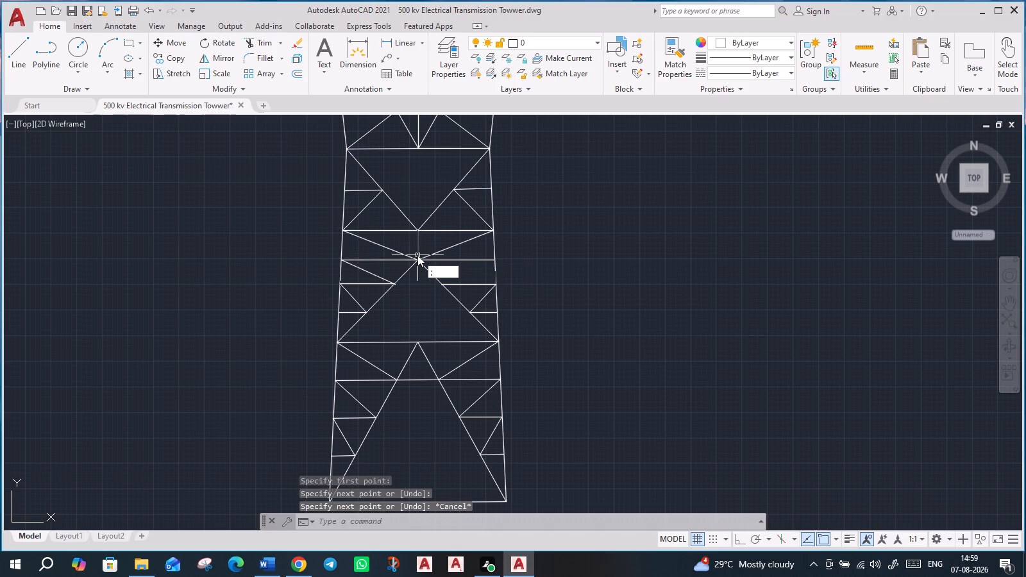
key(BackSpace)
key(l)
key(Return)
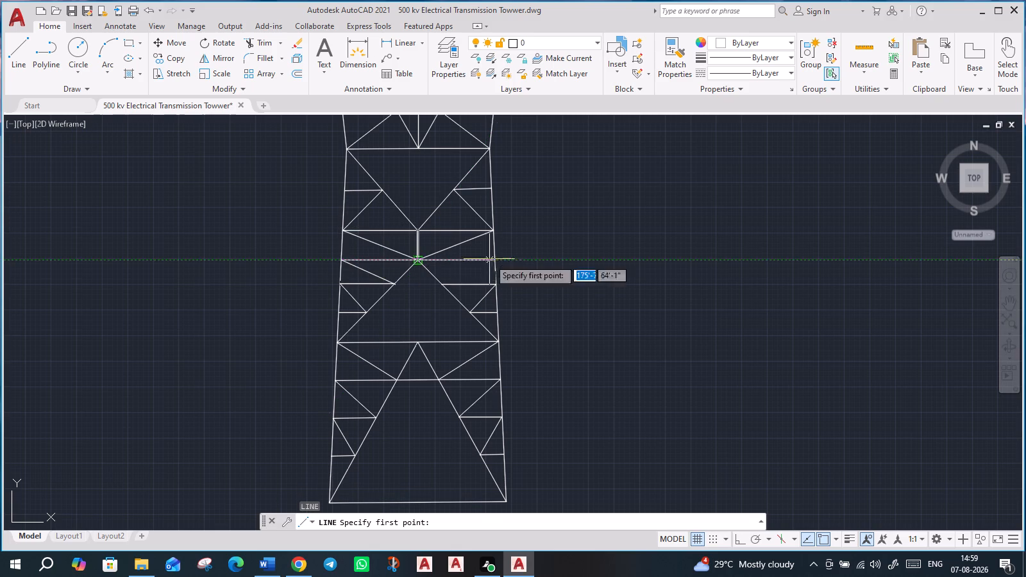
click(444, 284)
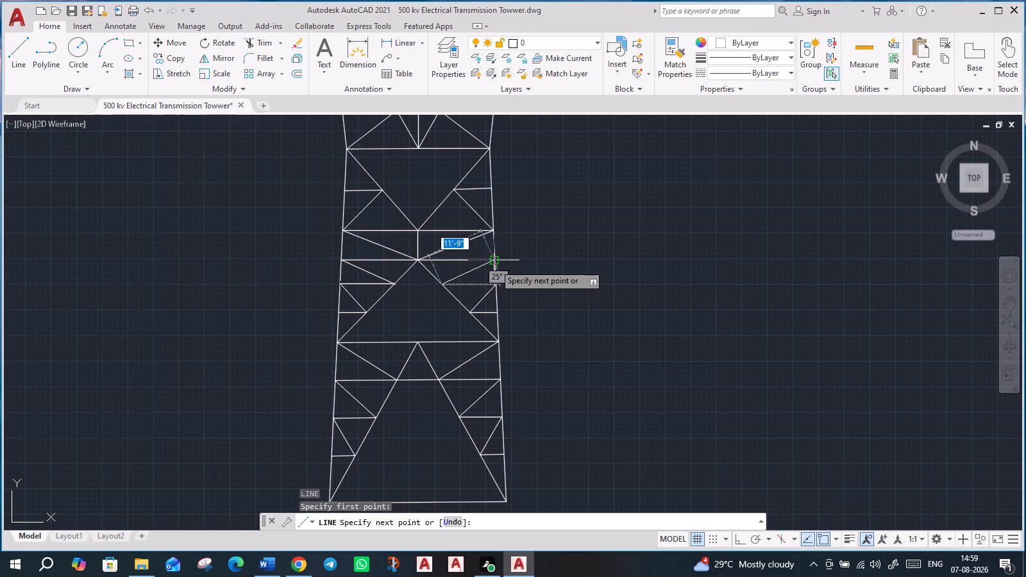
click(494, 264)
key(Escape)
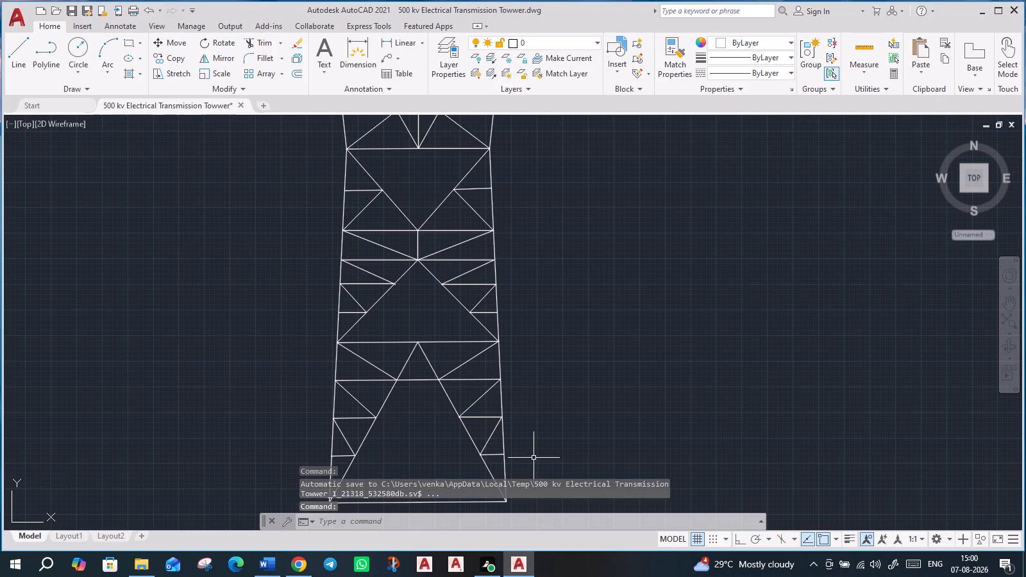
Delete the horizontal base line joining the feet of the two tower legs.
scroll(555, 462, down, 2)
middle_drag(555, 456, 520, 391)
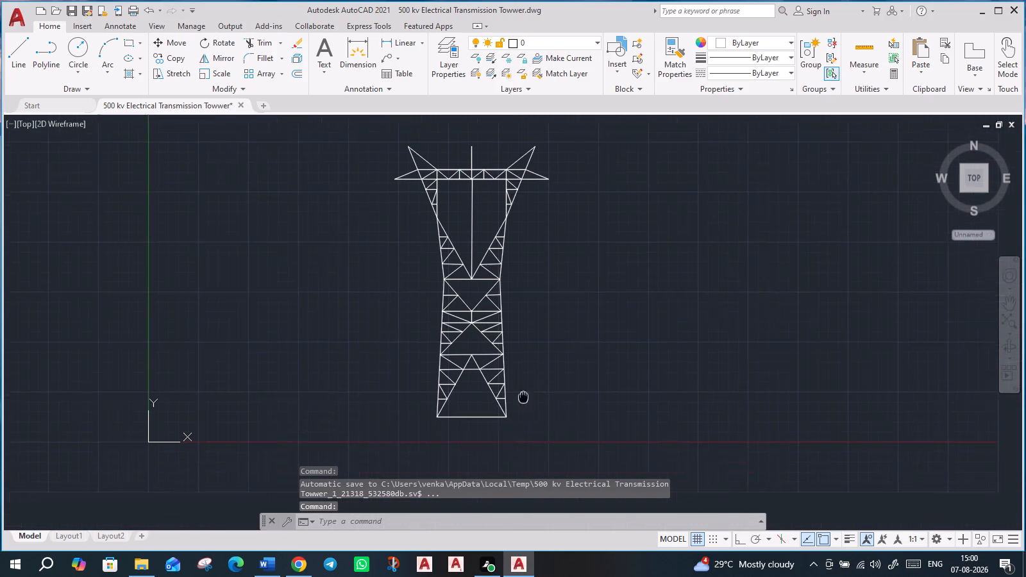
middle_drag(520, 391, 505, 378)
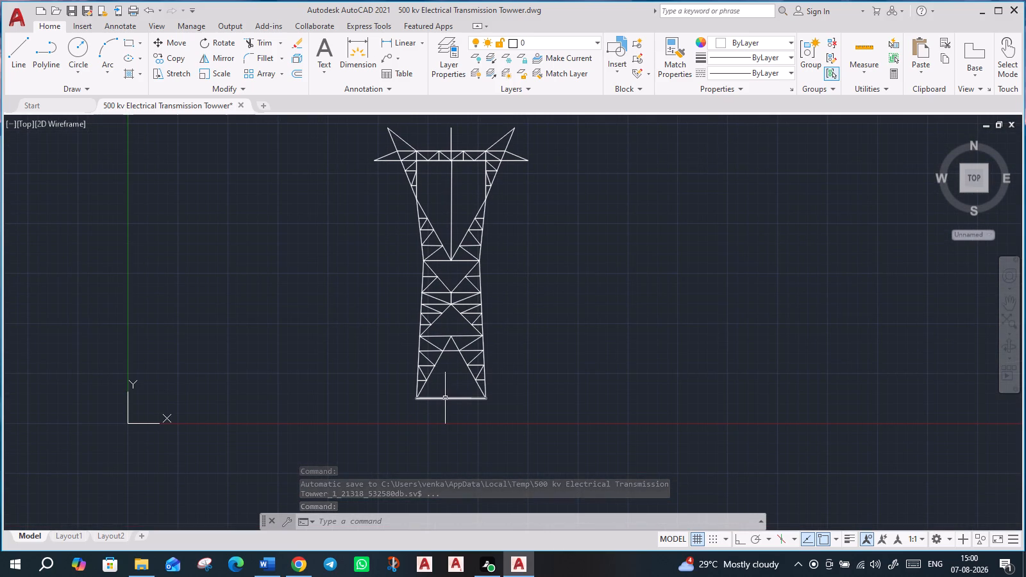
click(445, 398)
key(Delete)
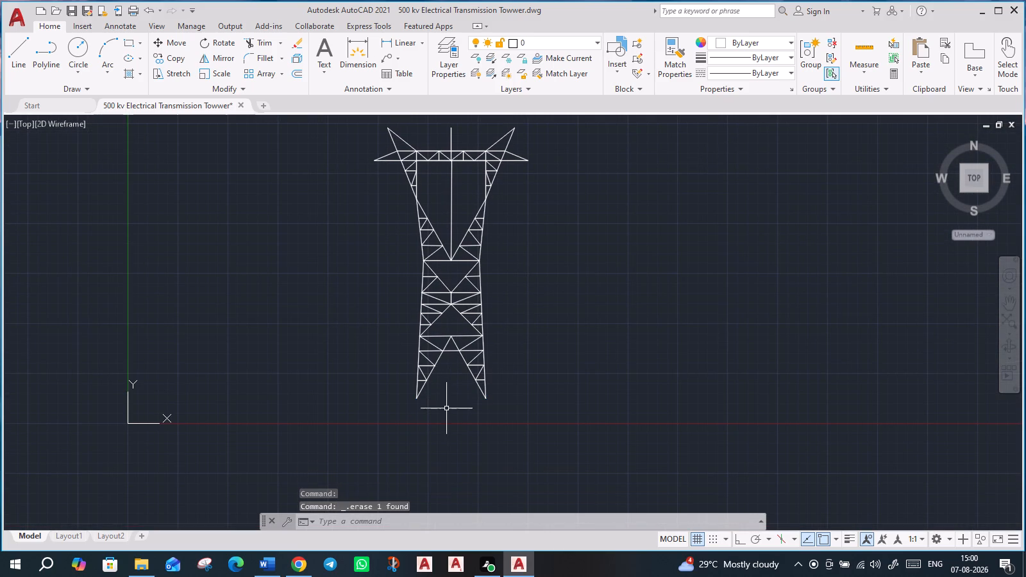
Delete both vertical centre lines: the one below the crossarm beam down to the V, and the one through and above the beam.
scroll(421, 397, up, 8)
scroll(398, 410, down, 6)
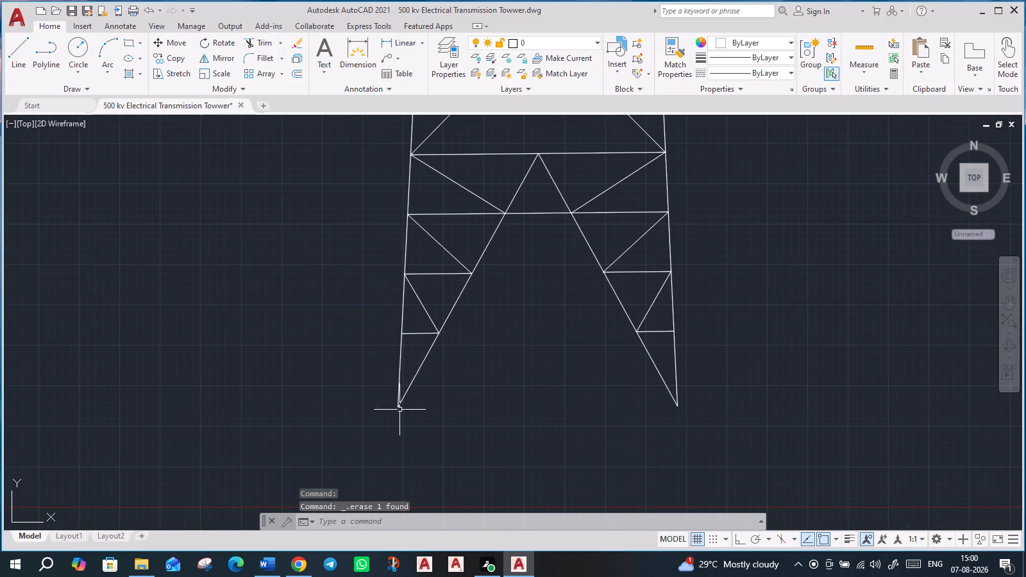
scroll(458, 372, down, 3)
middle_drag(603, 319, 599, 412)
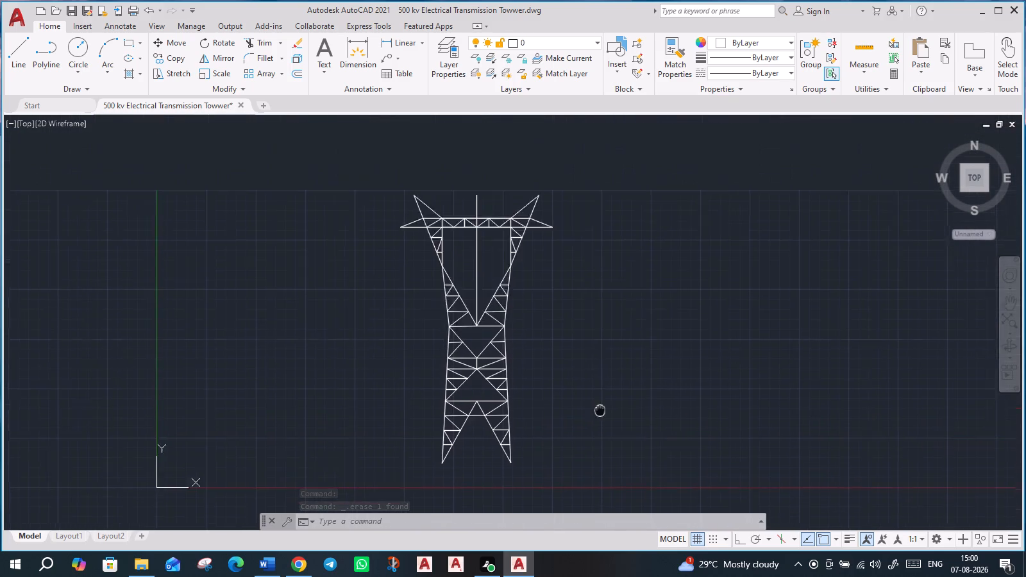
middle_drag(599, 412, 589, 482)
middle_drag(576, 334, 576, 358)
click(464, 378)
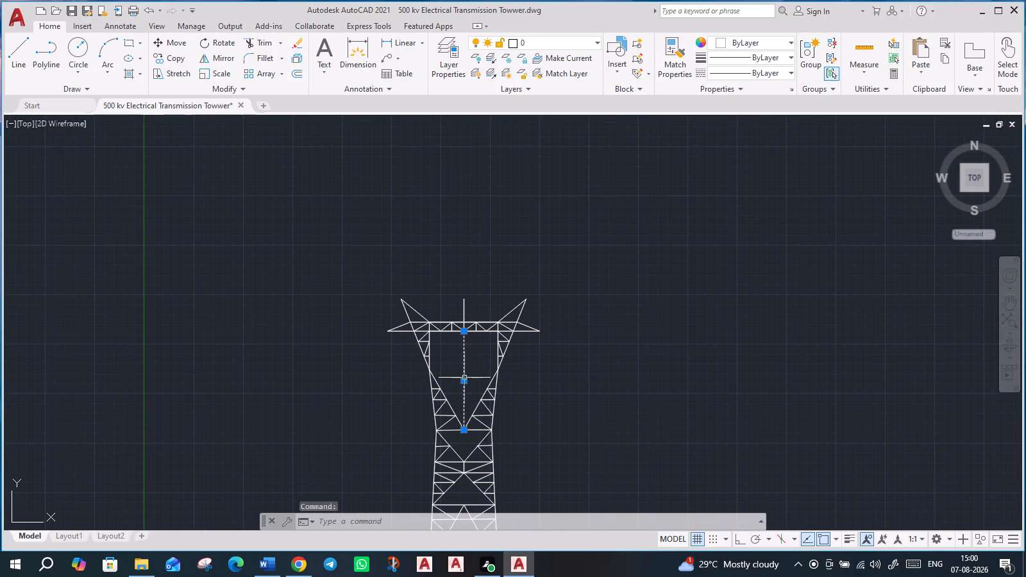
key(Delete)
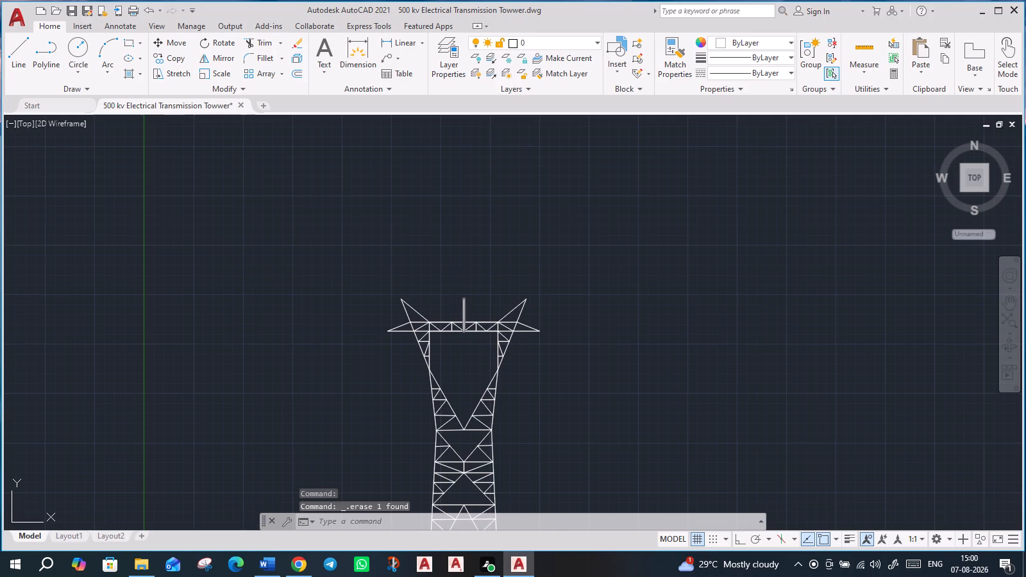
click(464, 312)
key(Delete)
Review the whole tower elevation, from the peaks and crossarm down to the legs, for missing or leftover members.
scroll(451, 404, up, 3)
scroll(452, 404, down, 4)
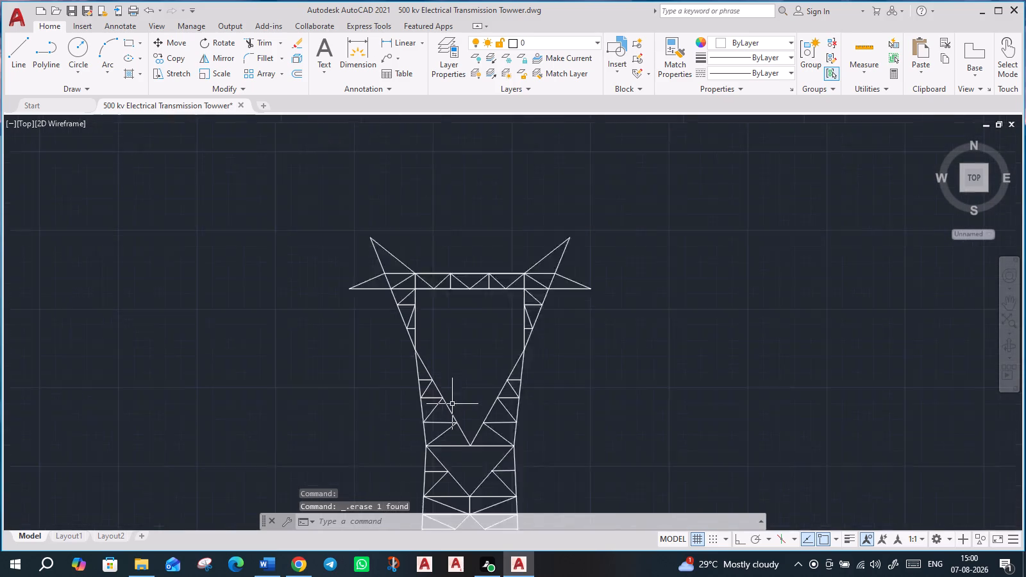
middle_drag(602, 429, 526, 273)
middle_drag(532, 344, 532, 354)
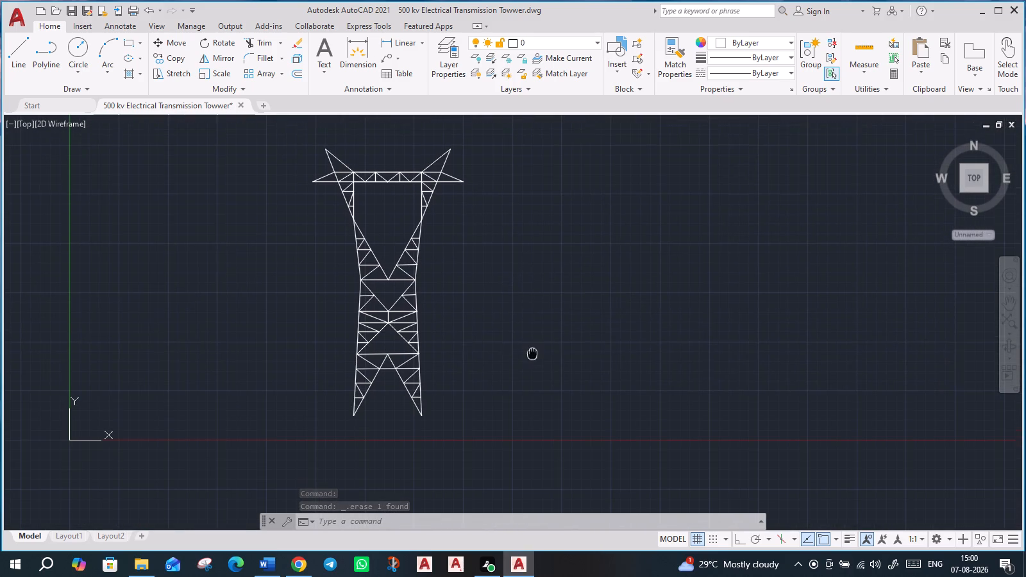
middle_drag(532, 354, 532, 386)
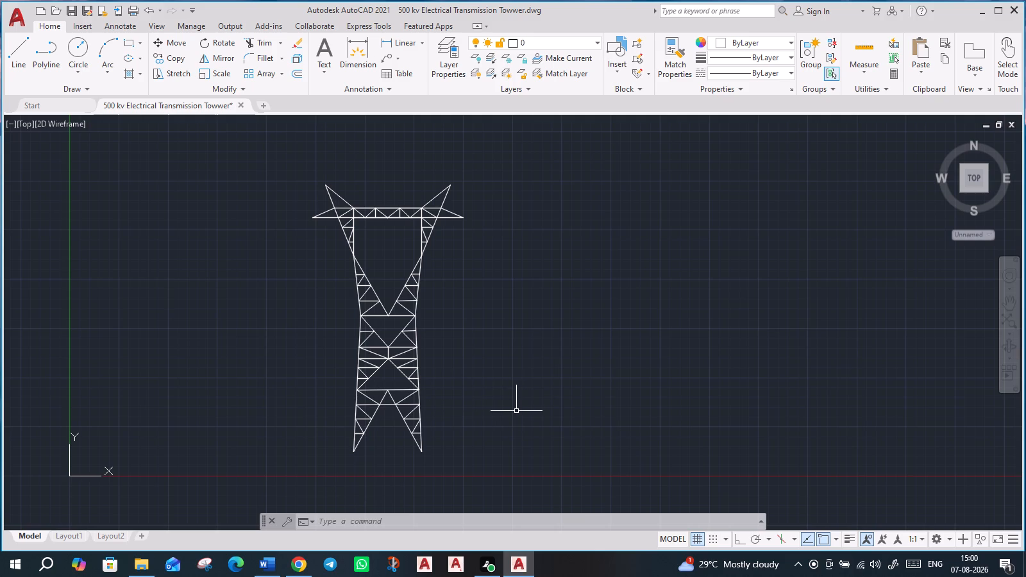
scroll(429, 395, up, 1)
scroll(429, 395, down, 1)
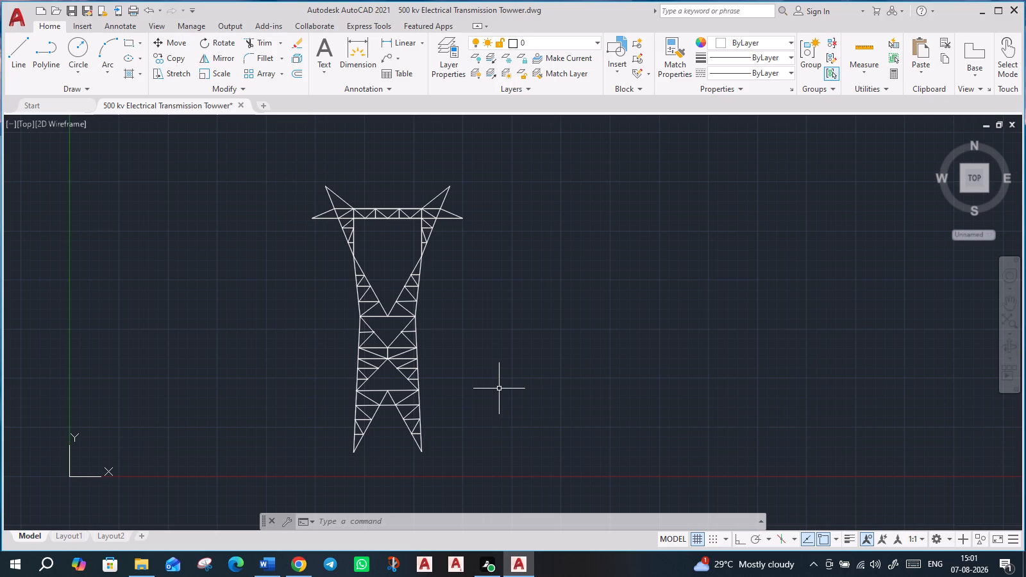
scroll(499, 389, down, 2)
scroll(499, 389, up, 2)
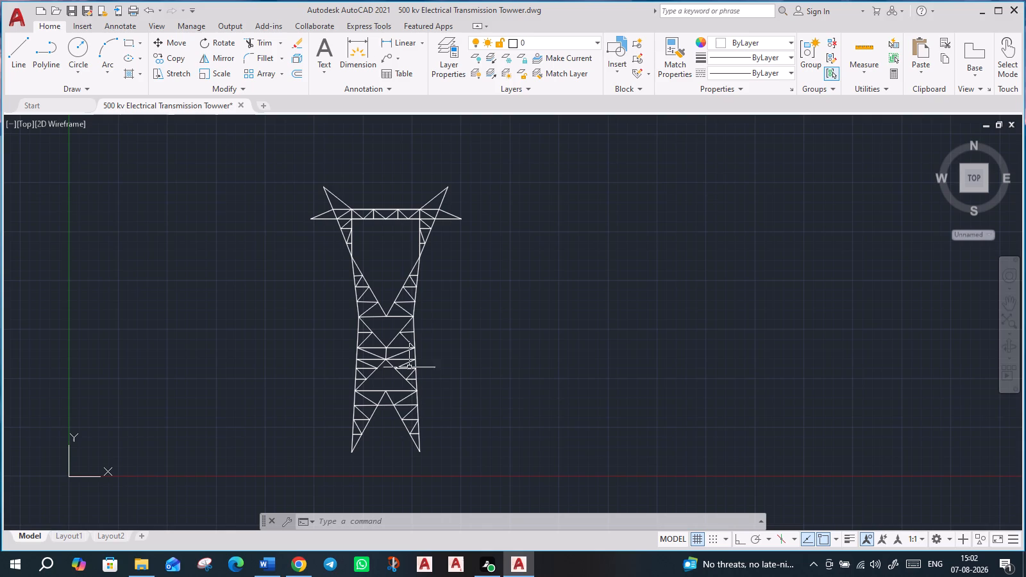
Draw a vertical brace about 5'-4" high at the crossarm beam's centre, from the lower chord's diagonal junction to the upper chord.
key(l)
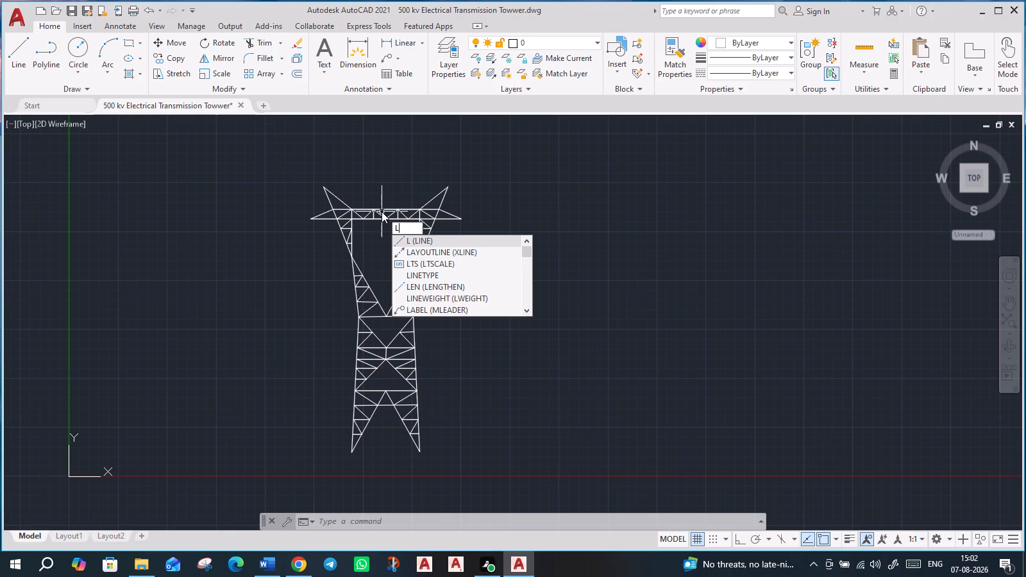
key(Return)
scroll(380, 218, up, 4)
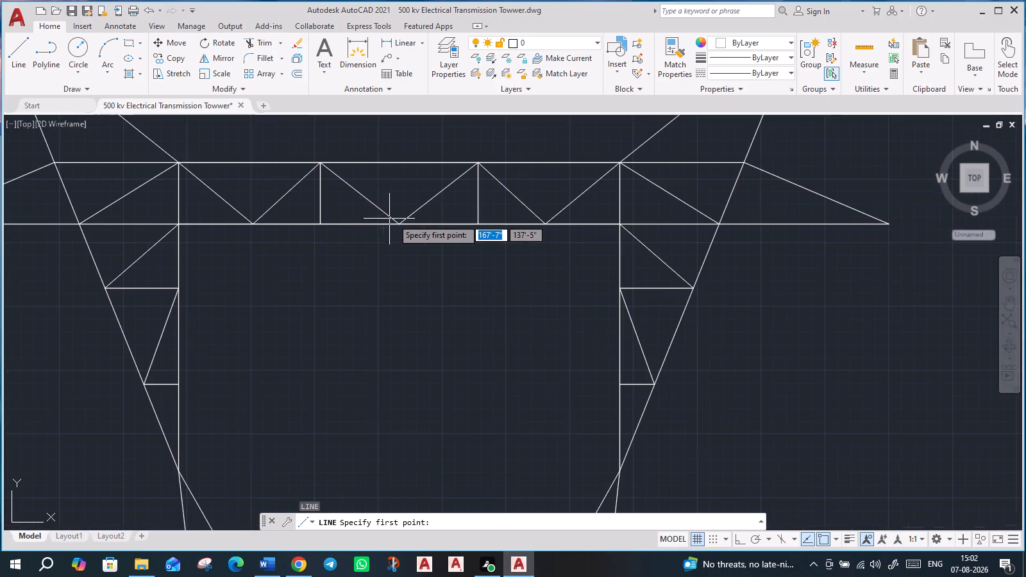
click(396, 224)
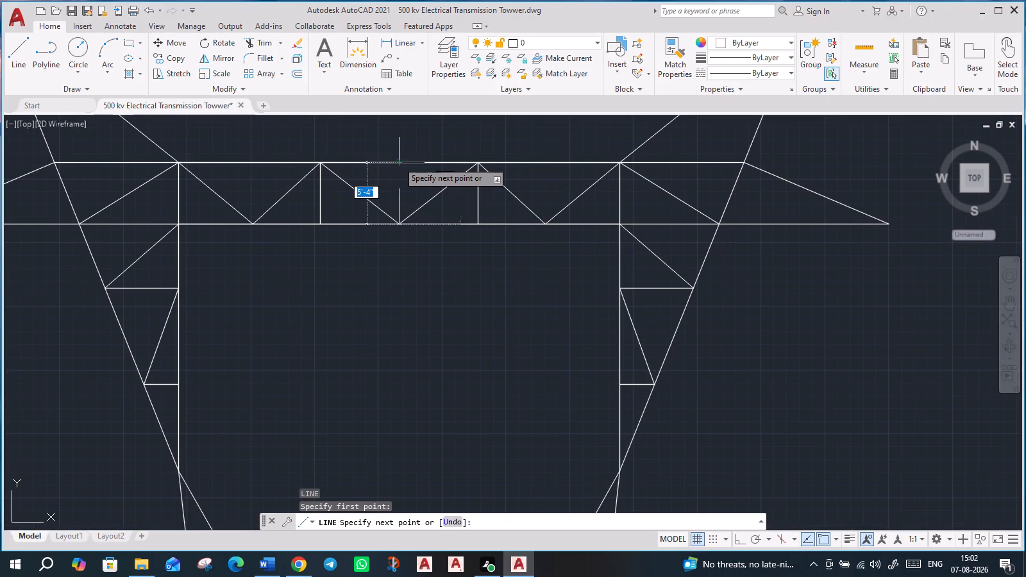
click(398, 165)
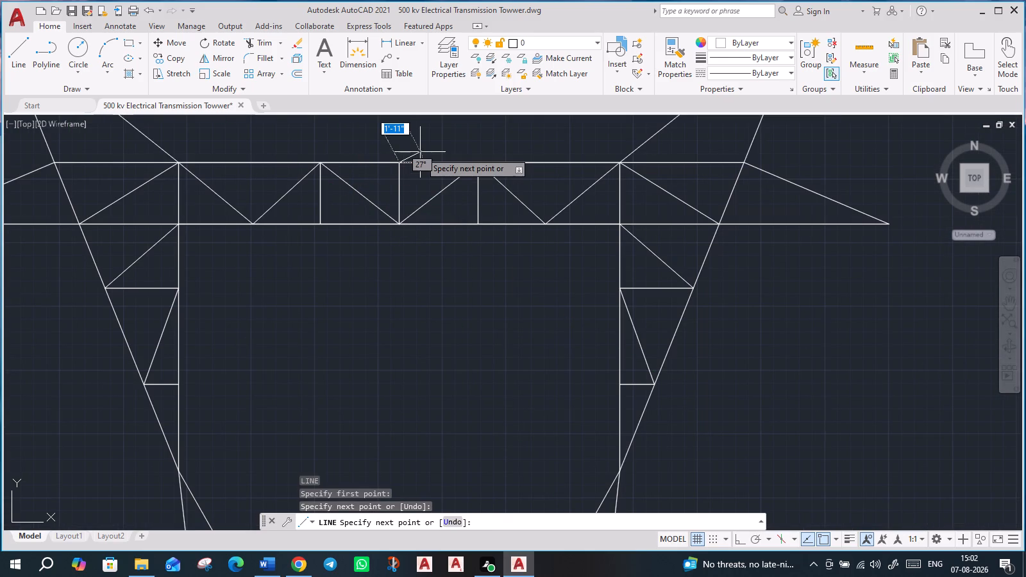
key(Escape)
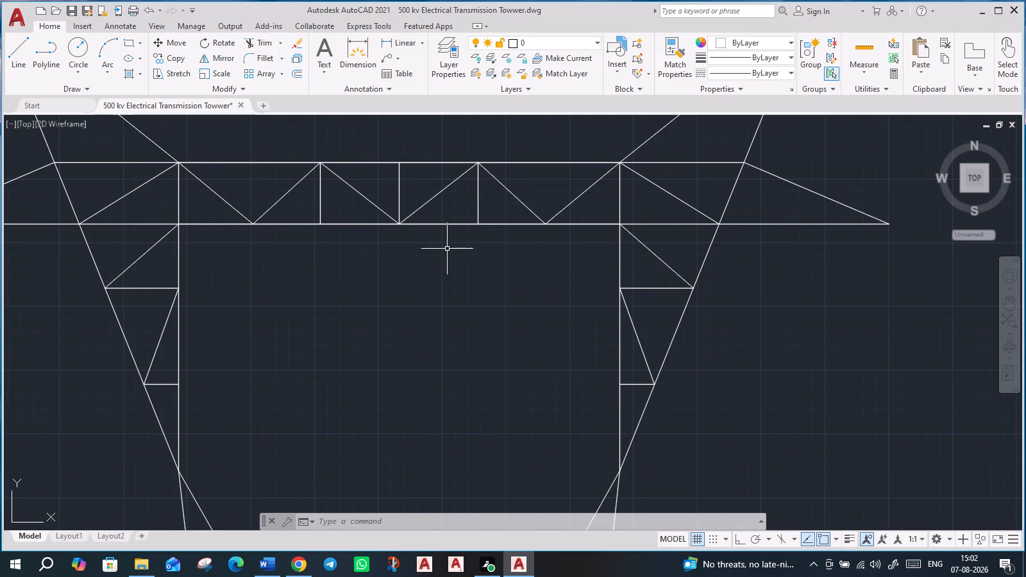
Set the lineweight of all the tower's lines to 0.30 mm.
scroll(447, 249, down, 2)
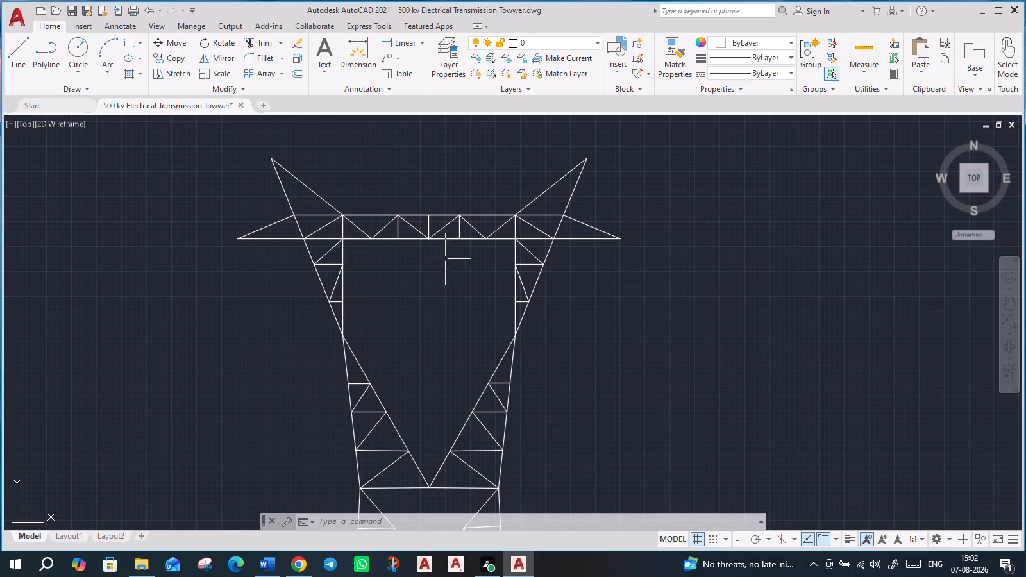
scroll(526, 301, down, 4)
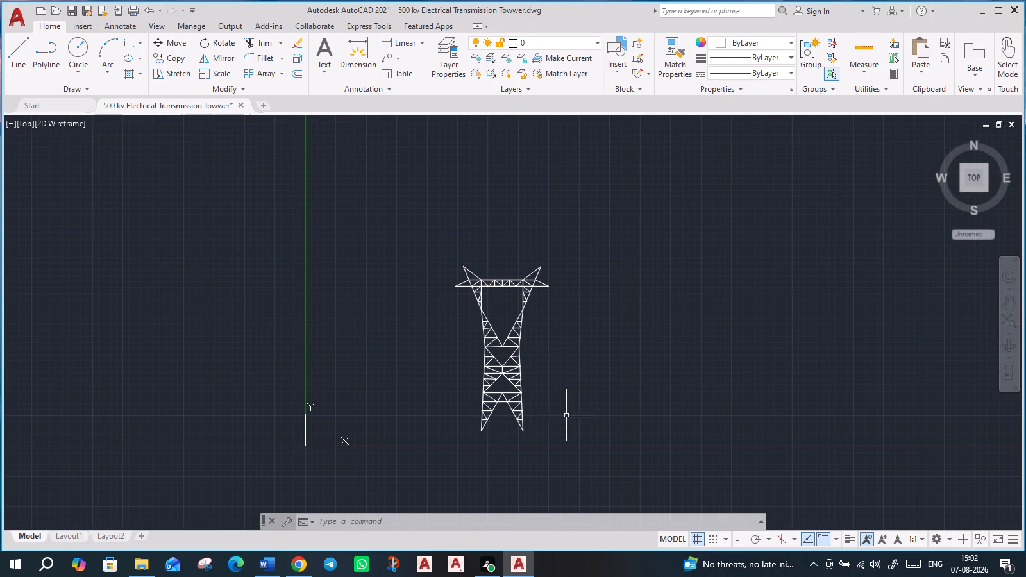
drag(560, 433, 551, 433)
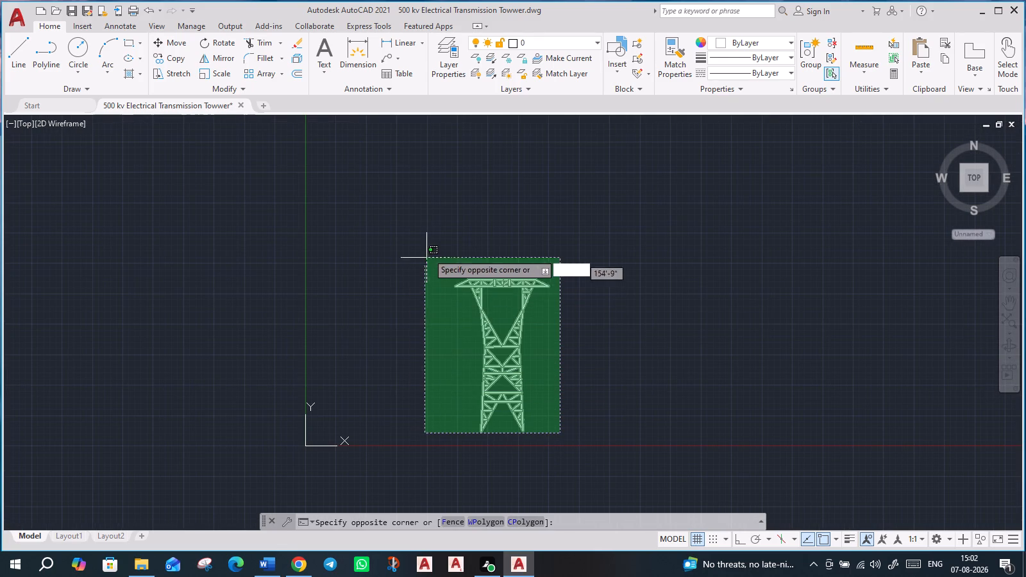
click(430, 241)
click(763, 57)
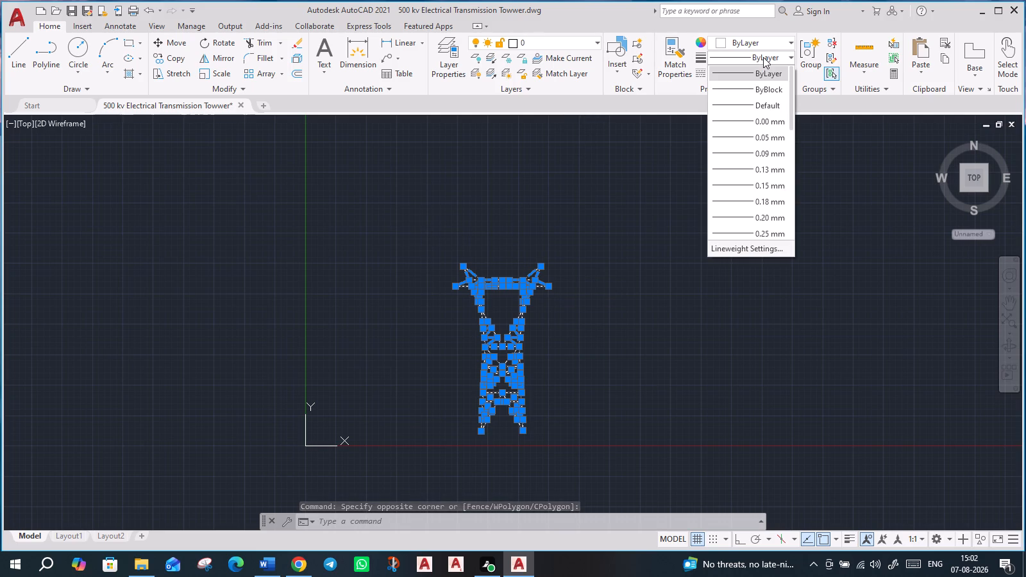
scroll(756, 209, down, 3)
click(756, 204)
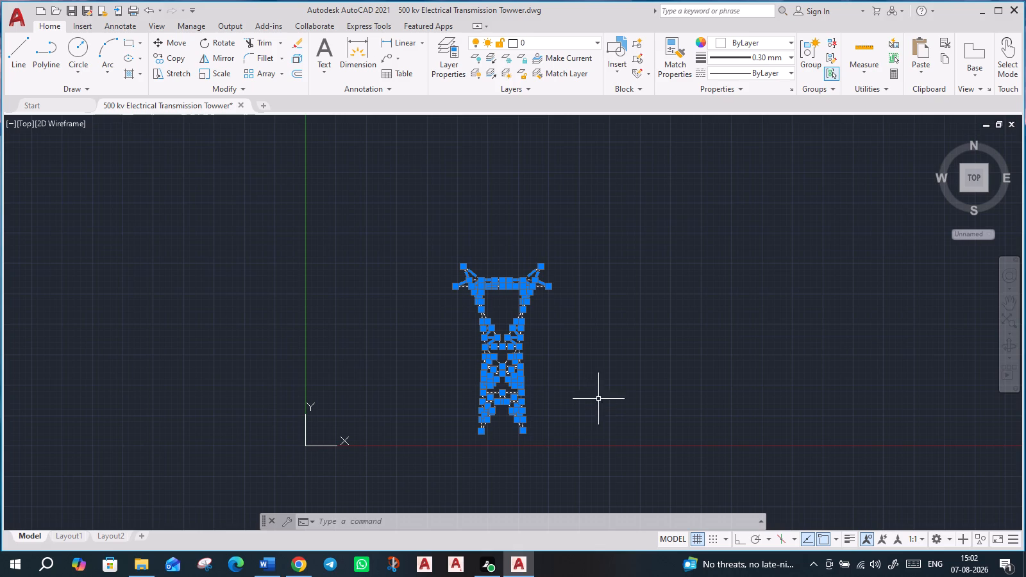
Turn on the lineweight display for the drawing.
click(854, 539)
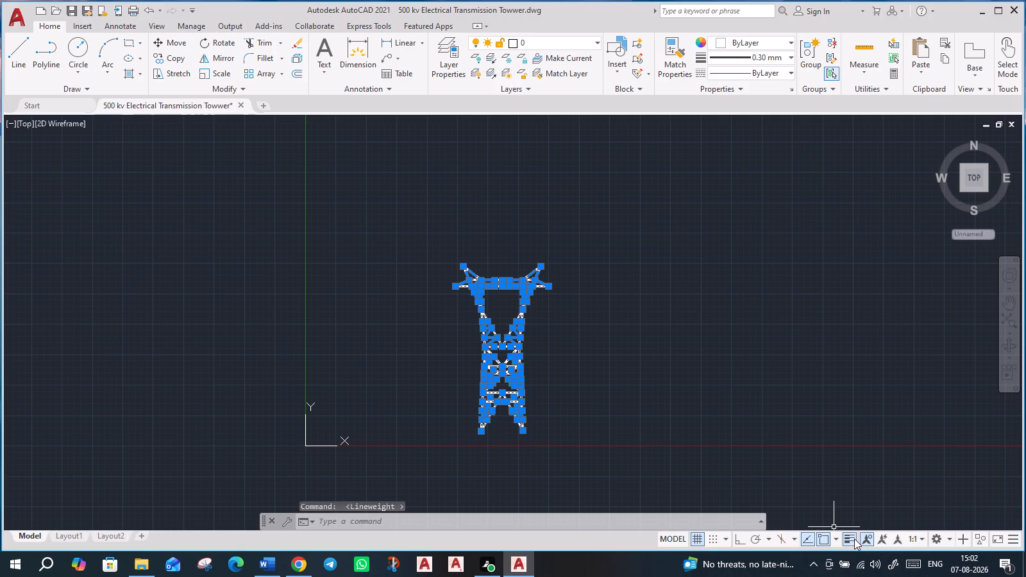
click(705, 406)
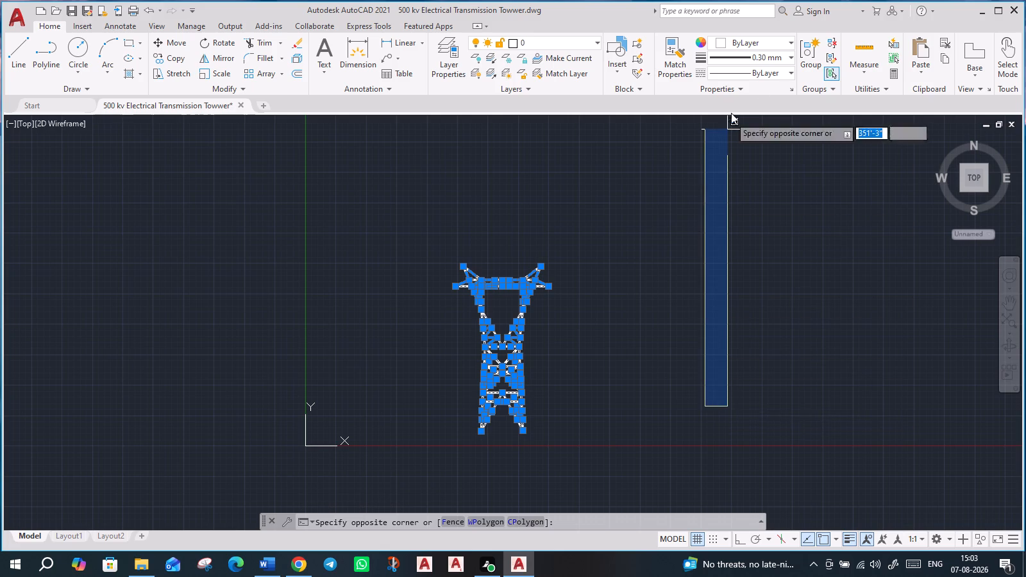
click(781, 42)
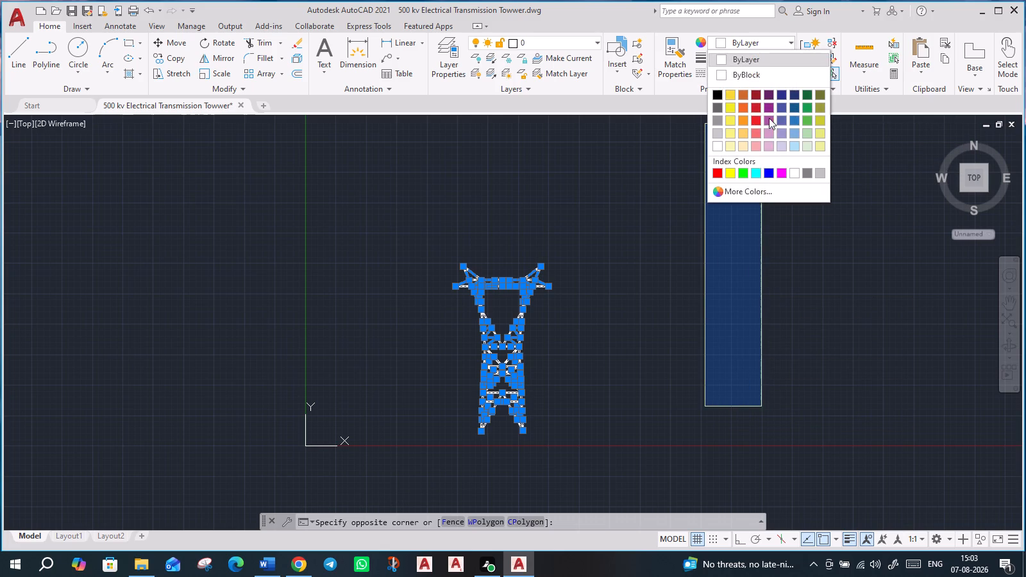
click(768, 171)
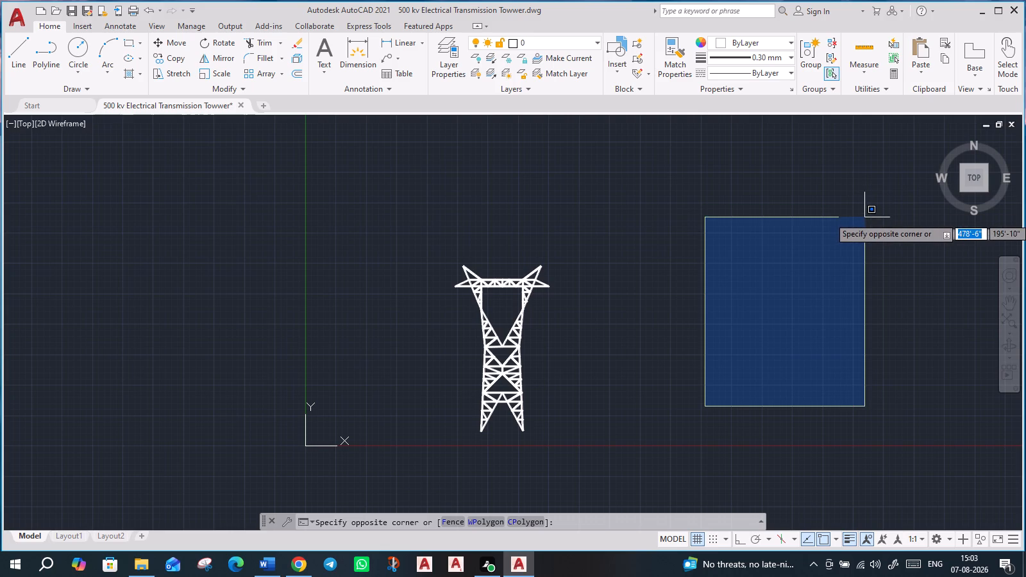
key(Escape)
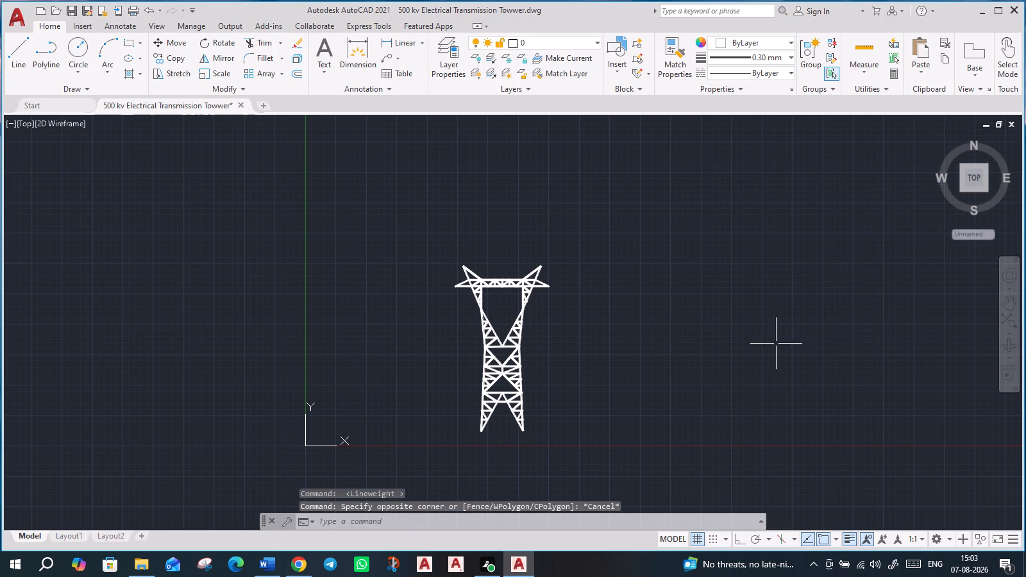
Change the colour of all the tower's lines to Blue.
click(415, 246)
click(600, 440)
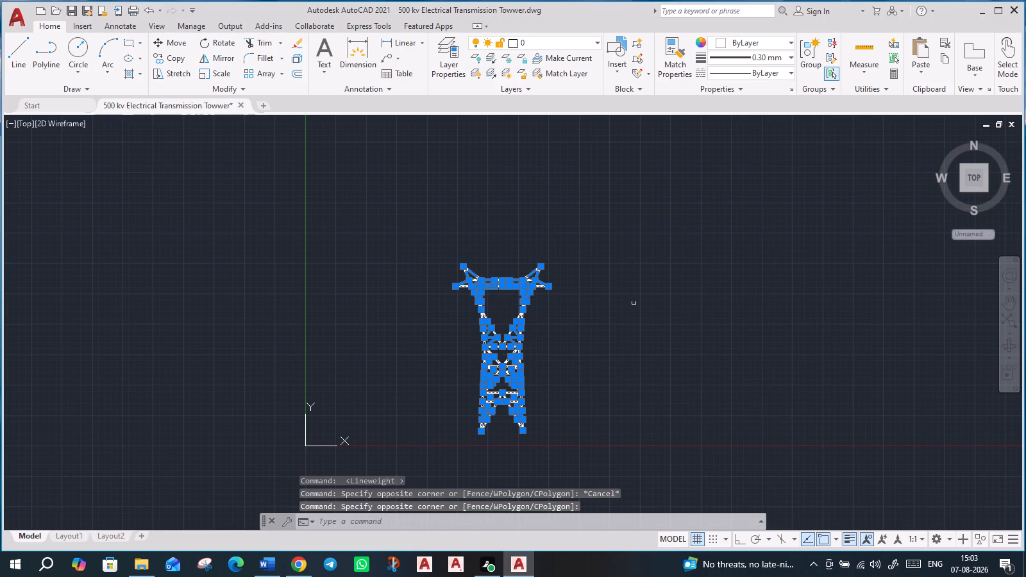
click(774, 40)
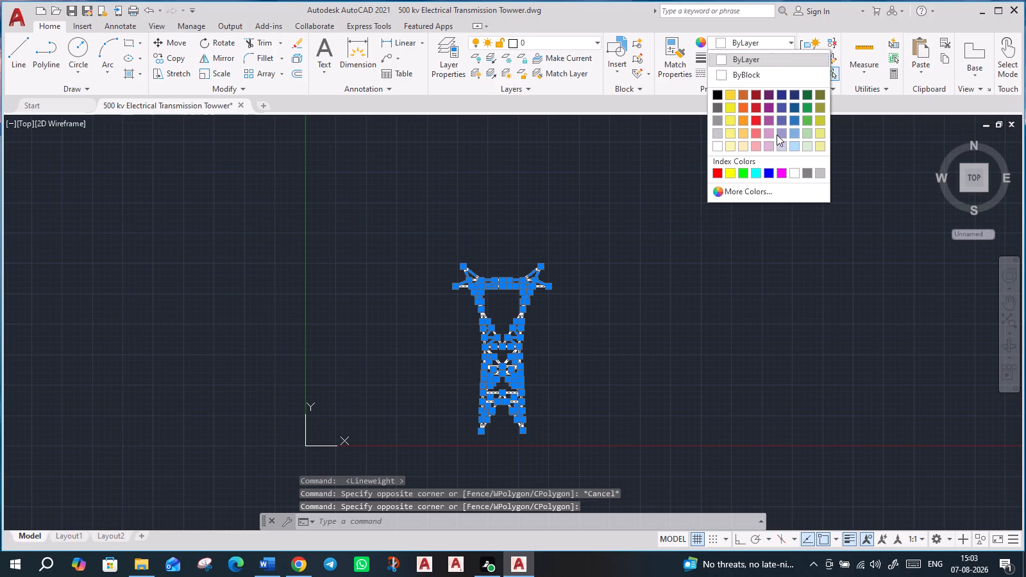
click(766, 173)
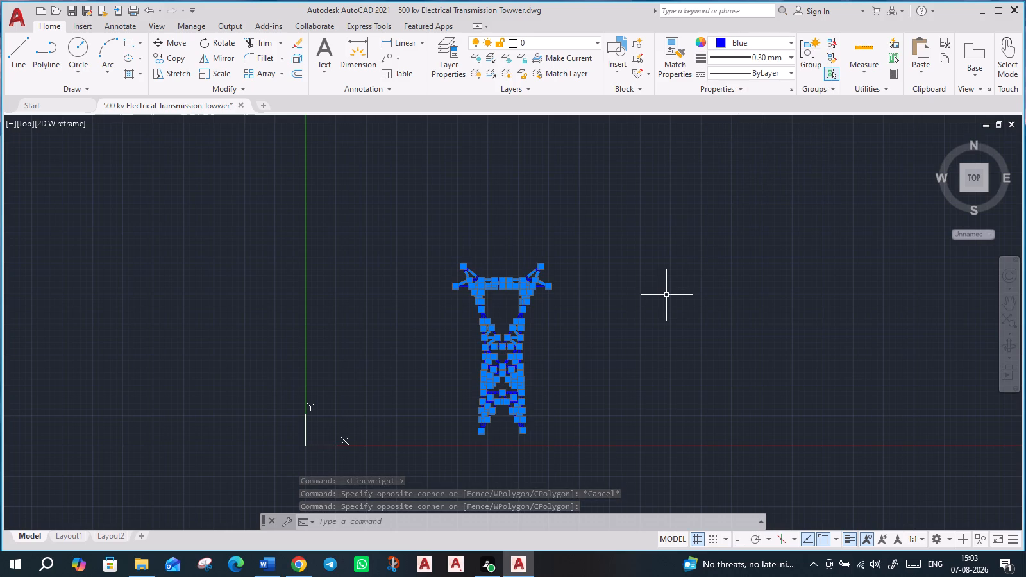
click(666, 295)
key(Escape)
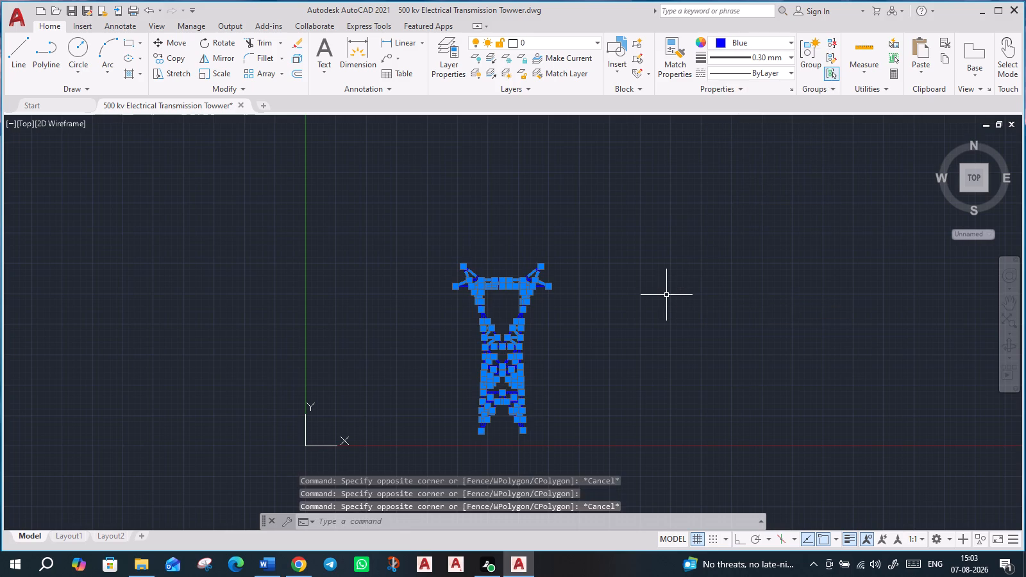
key(Escape)
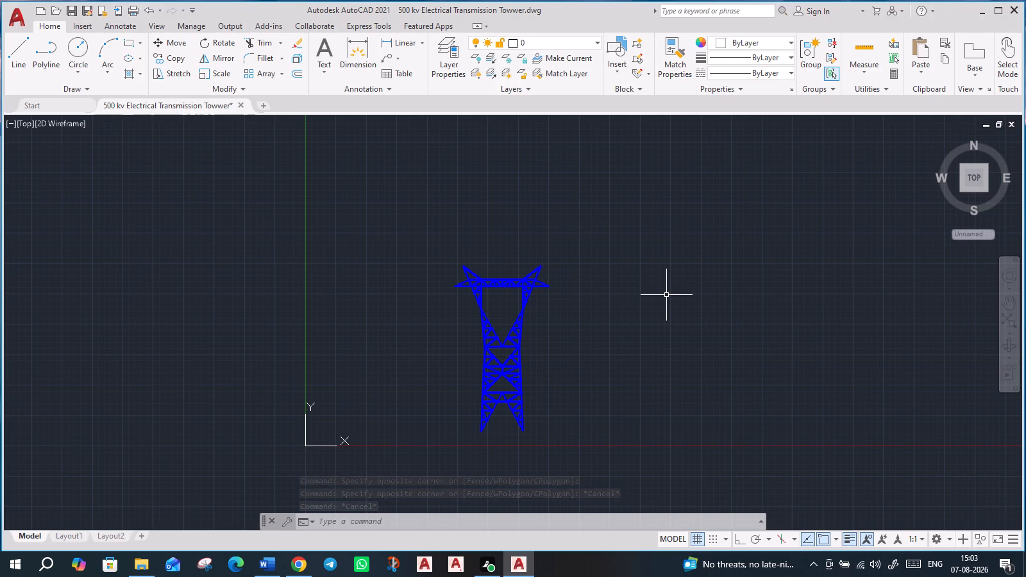
Draw a 14' line hanging almost straight down from the outer tip of the tower's left crossarm.
scroll(494, 285, up, 2)
middle_drag(702, 410, 665, 325)
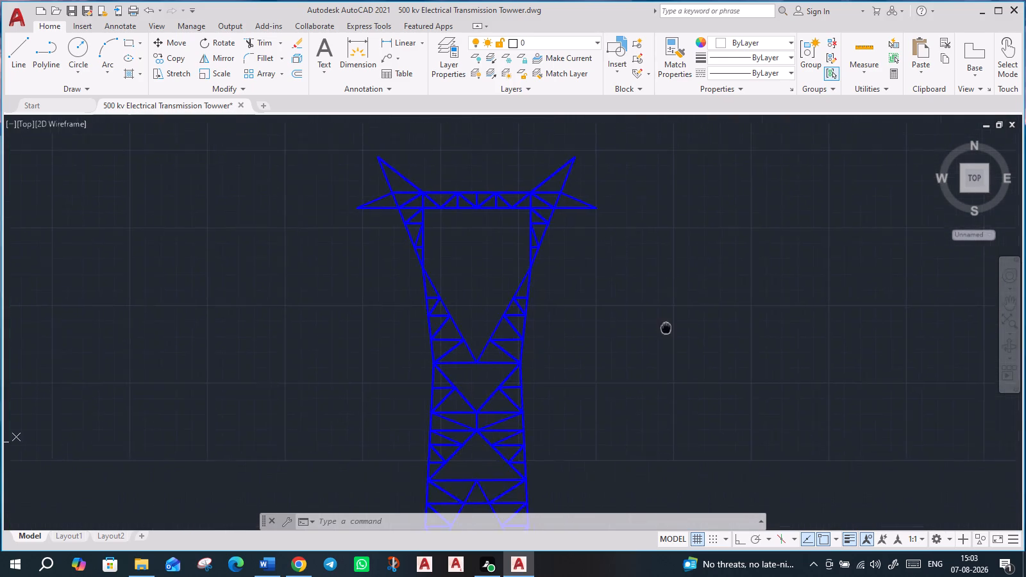
middle_drag(665, 325, 653, 294)
scroll(648, 279, down, 1)
middle_drag(664, 337, 639, 358)
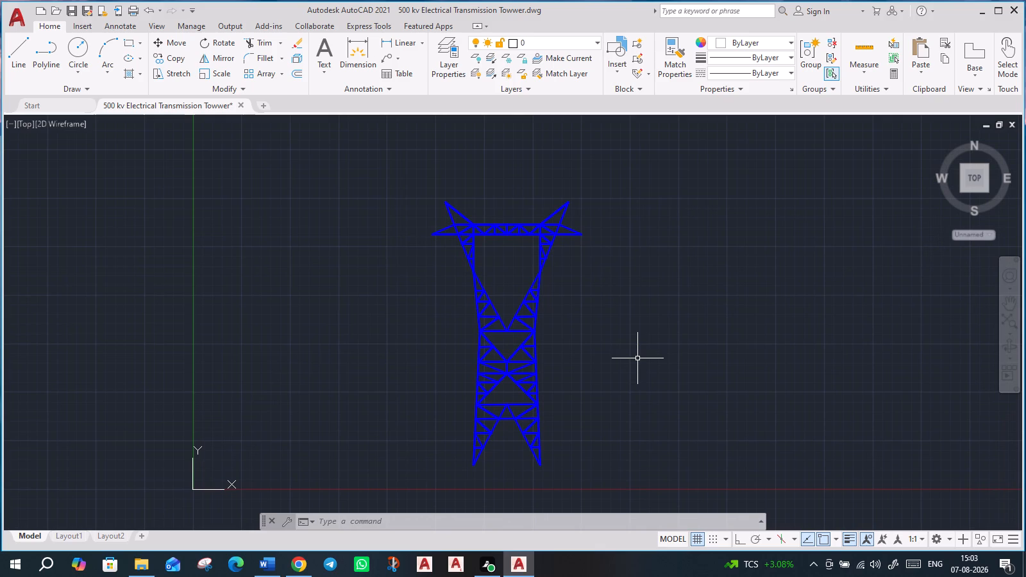
key(l)
key(Return)
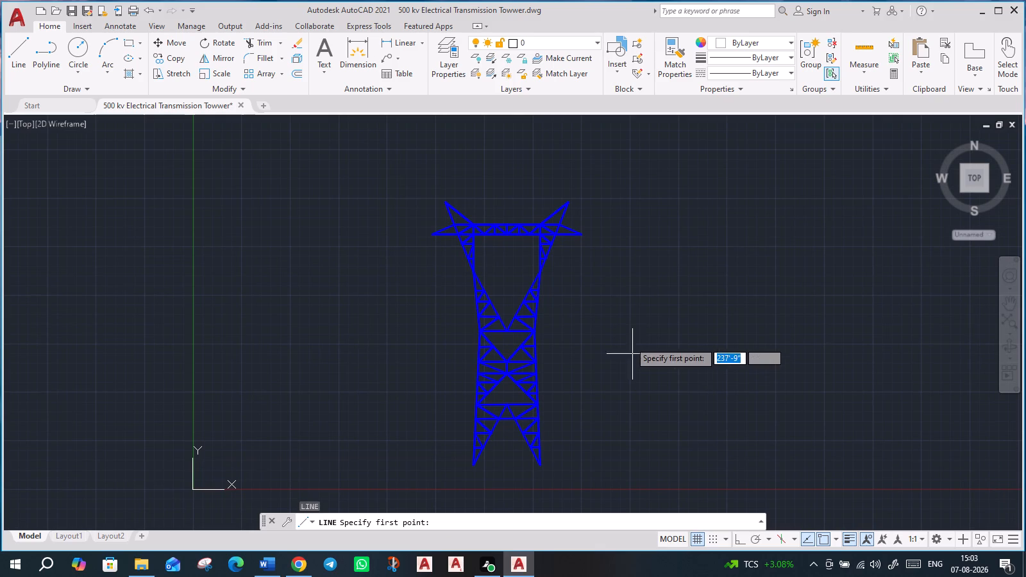
scroll(430, 236, up, 1)
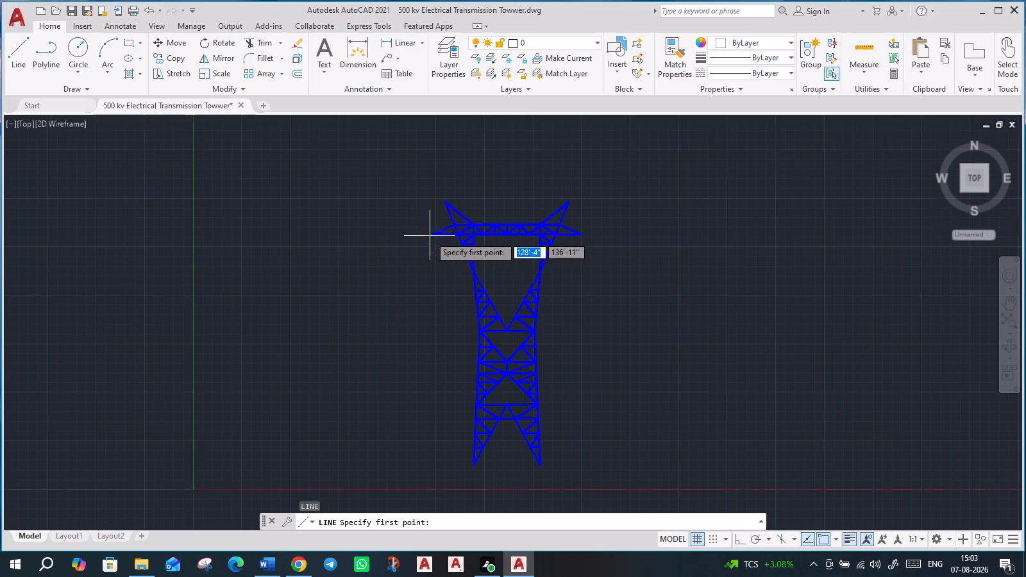
scroll(430, 236, up, 2)
click(434, 229)
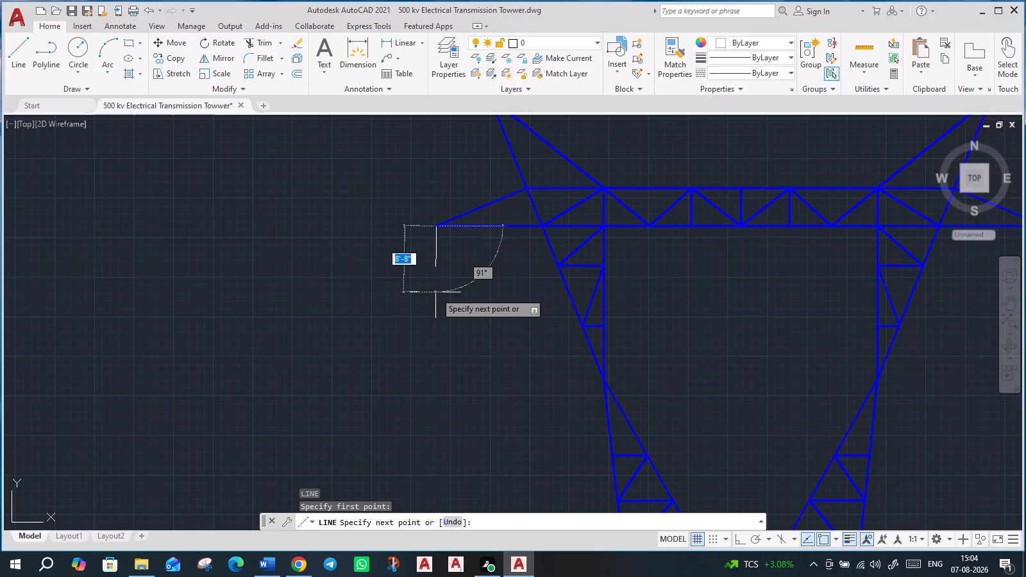
key(1)
key(4)
key(apostrophe)
key(Return)
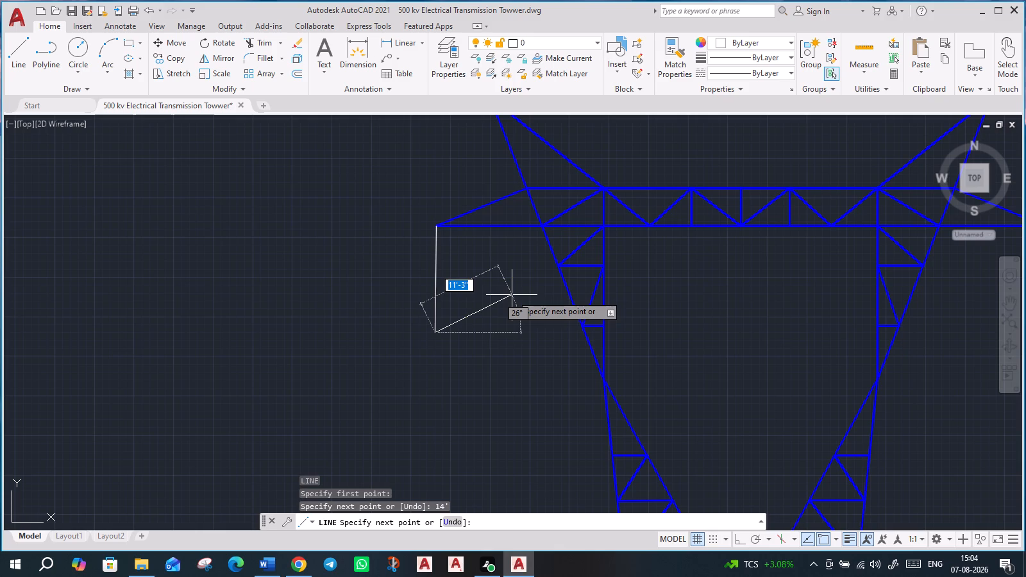
key(Escape)
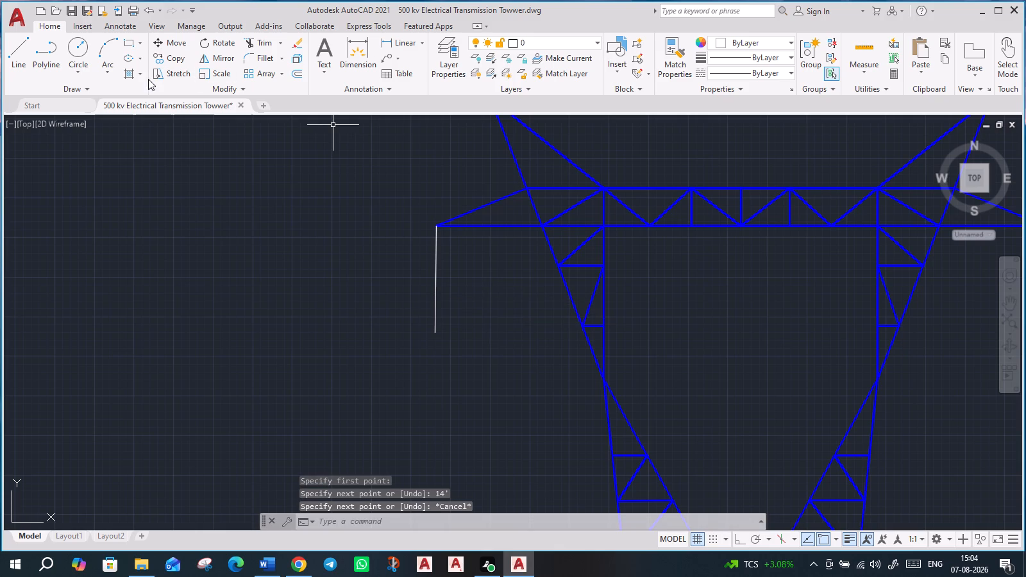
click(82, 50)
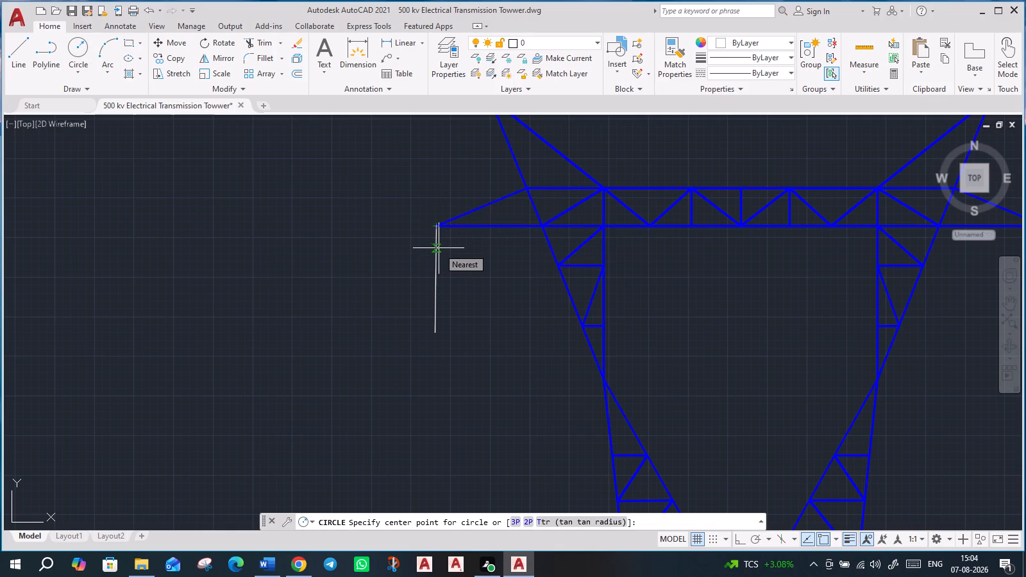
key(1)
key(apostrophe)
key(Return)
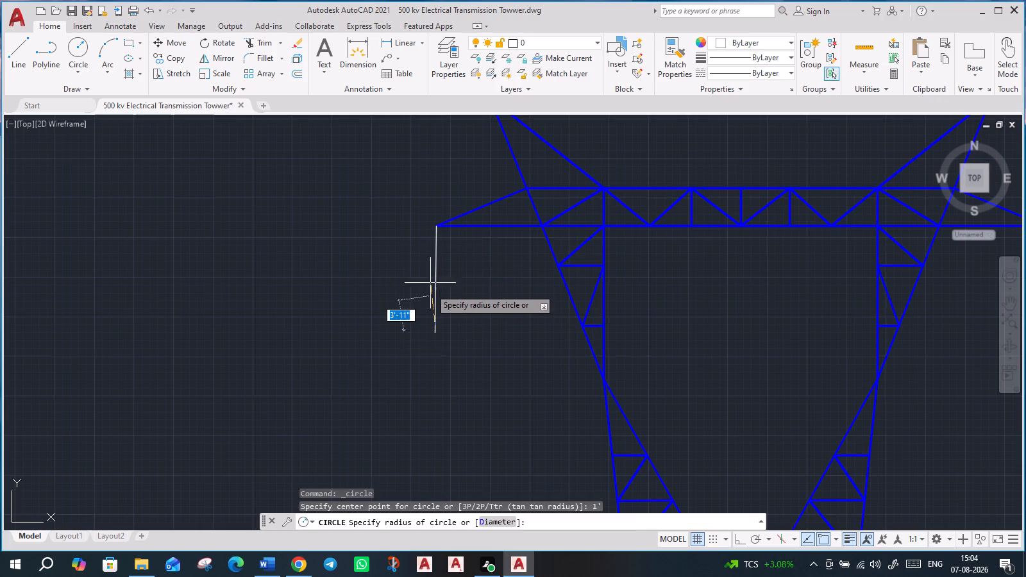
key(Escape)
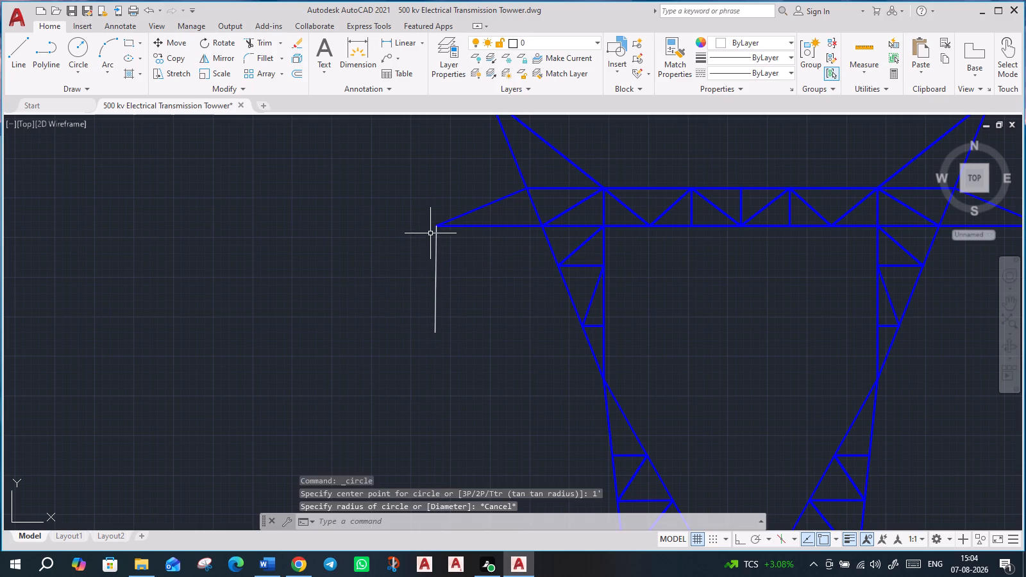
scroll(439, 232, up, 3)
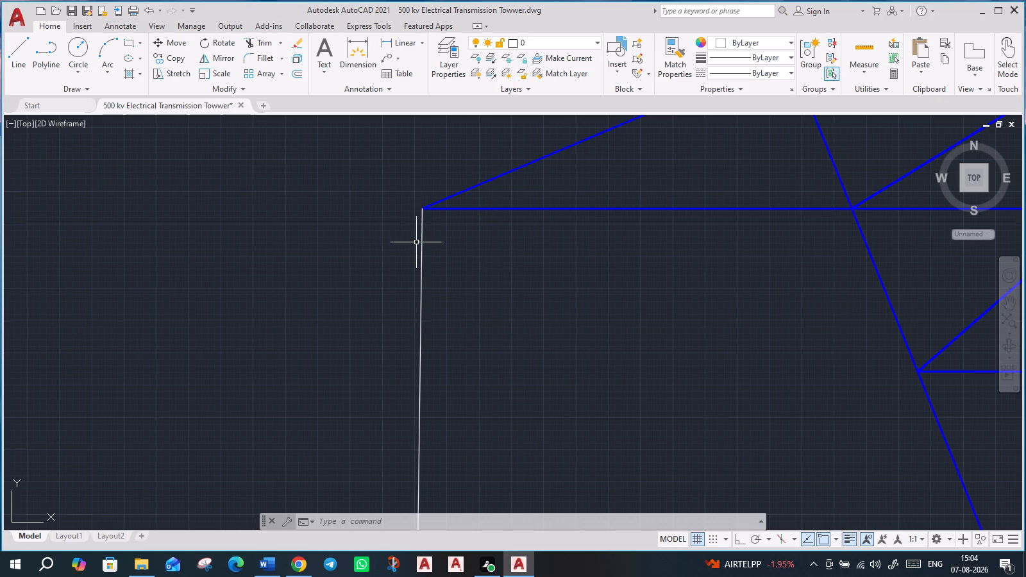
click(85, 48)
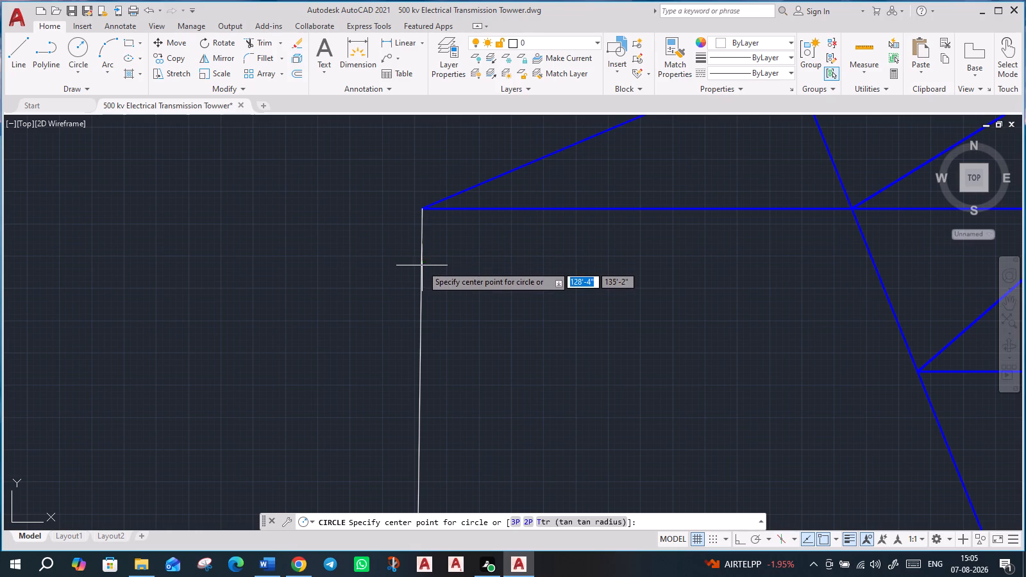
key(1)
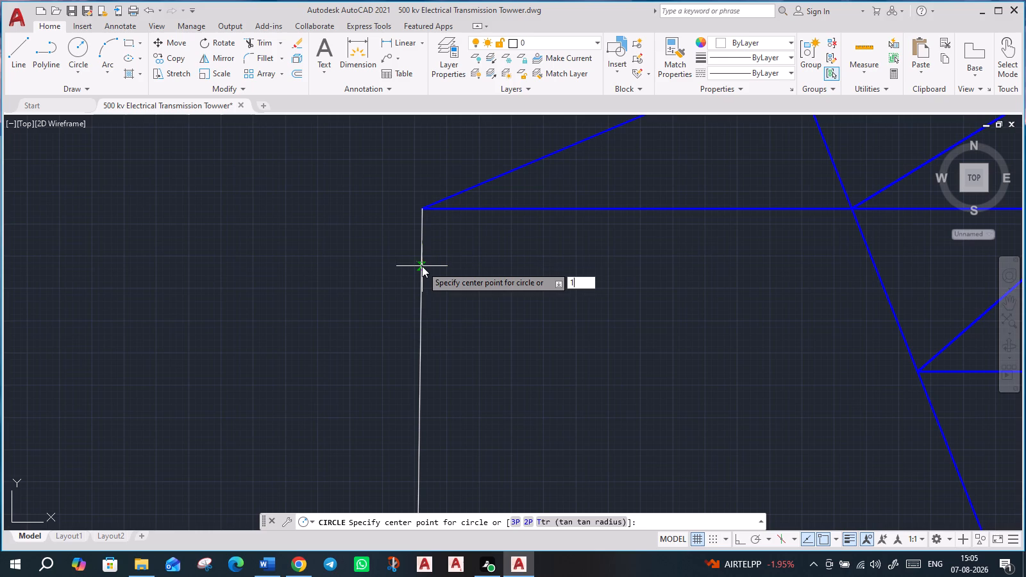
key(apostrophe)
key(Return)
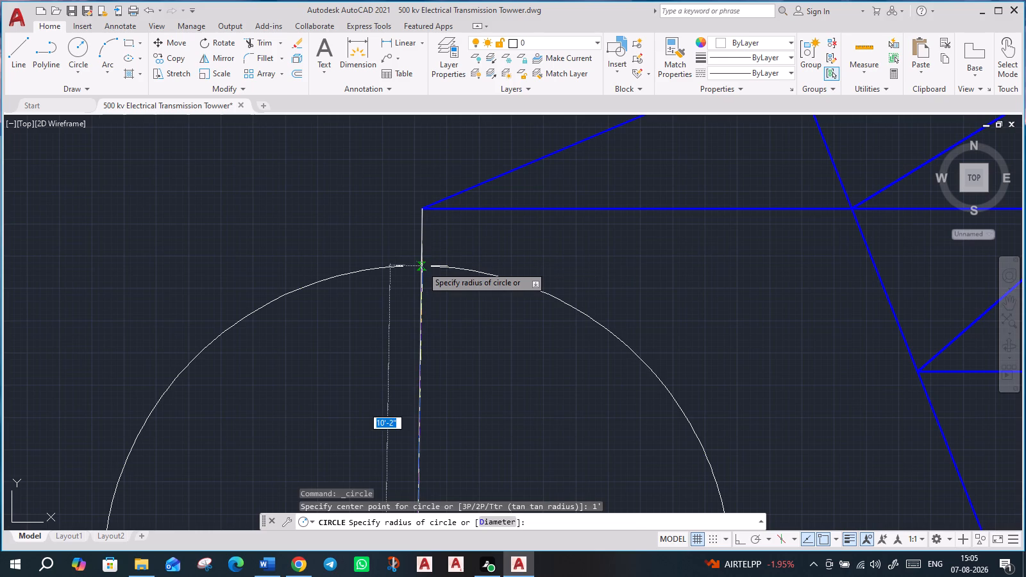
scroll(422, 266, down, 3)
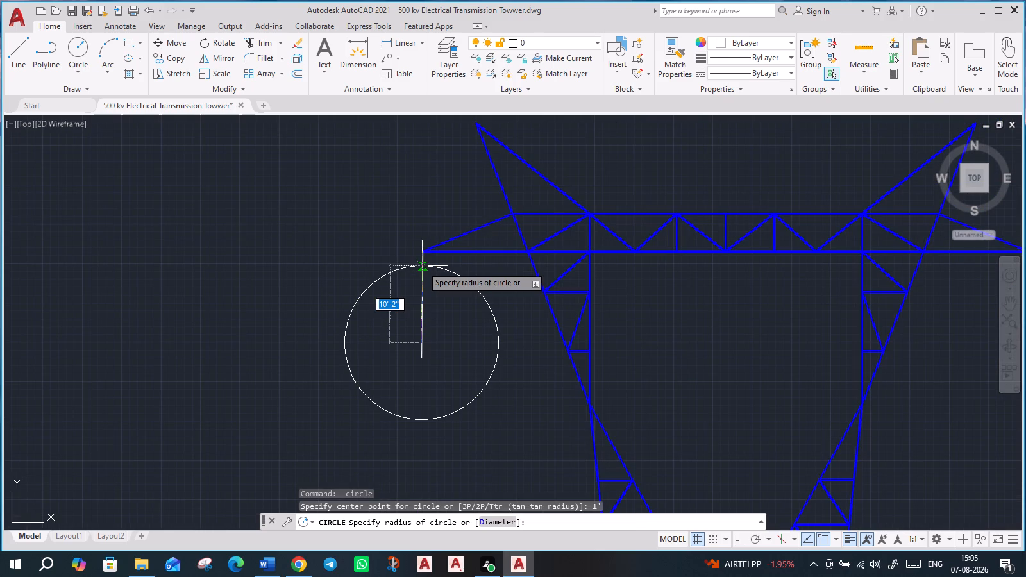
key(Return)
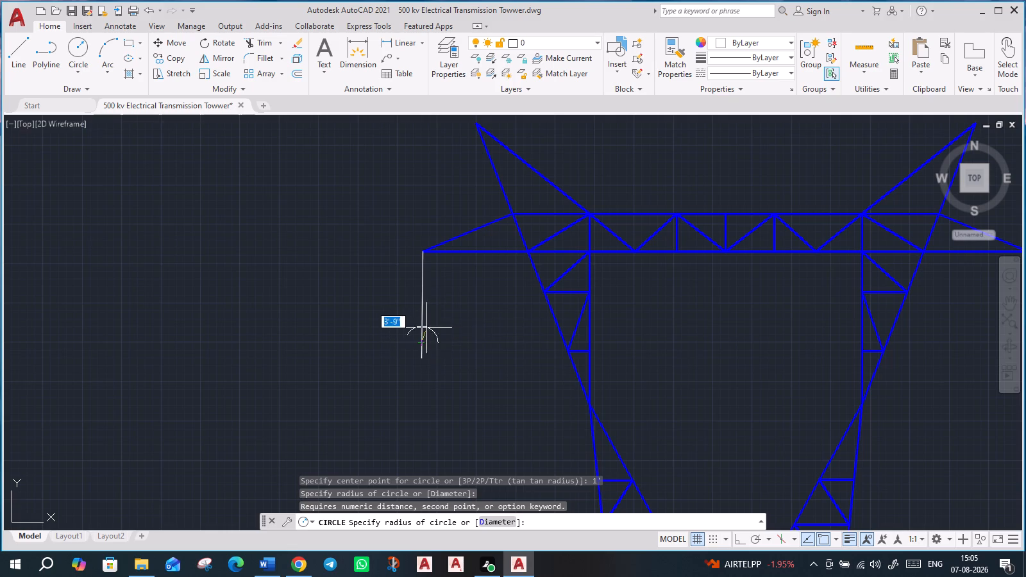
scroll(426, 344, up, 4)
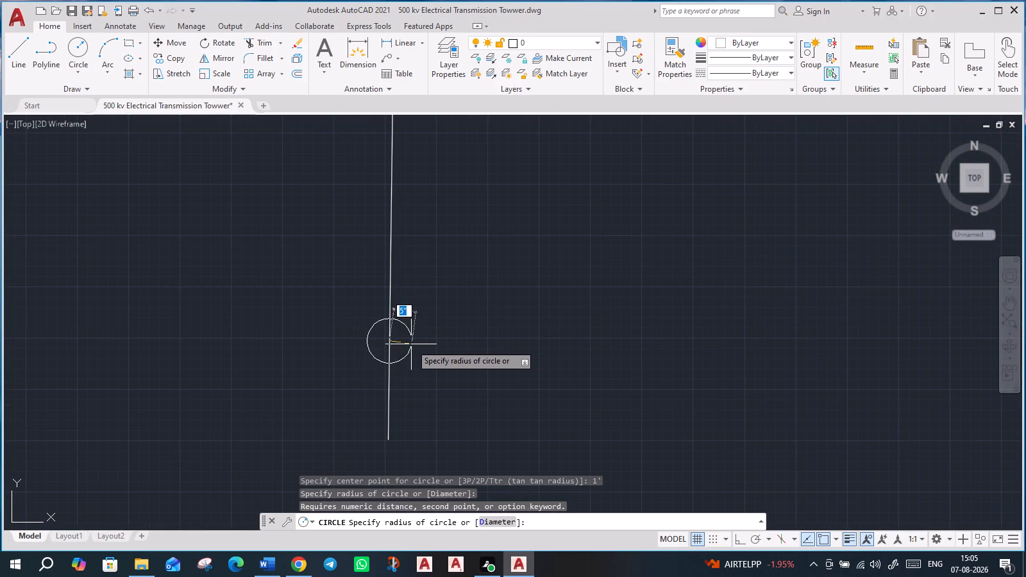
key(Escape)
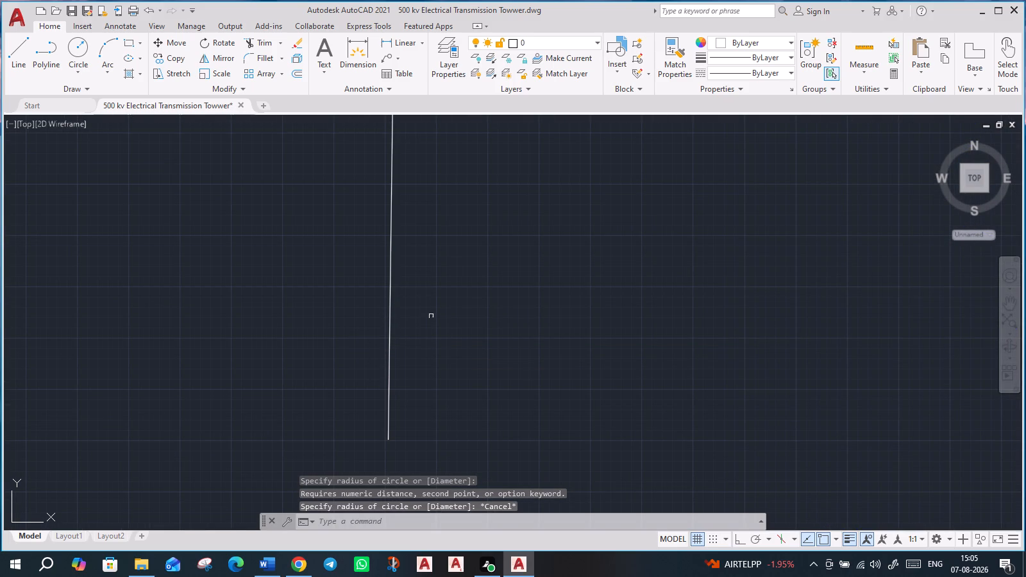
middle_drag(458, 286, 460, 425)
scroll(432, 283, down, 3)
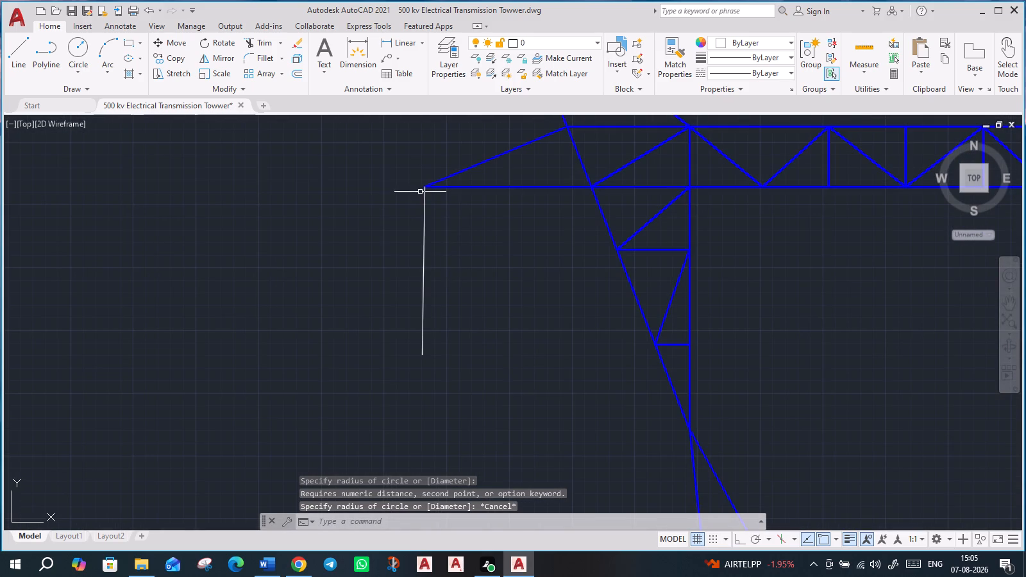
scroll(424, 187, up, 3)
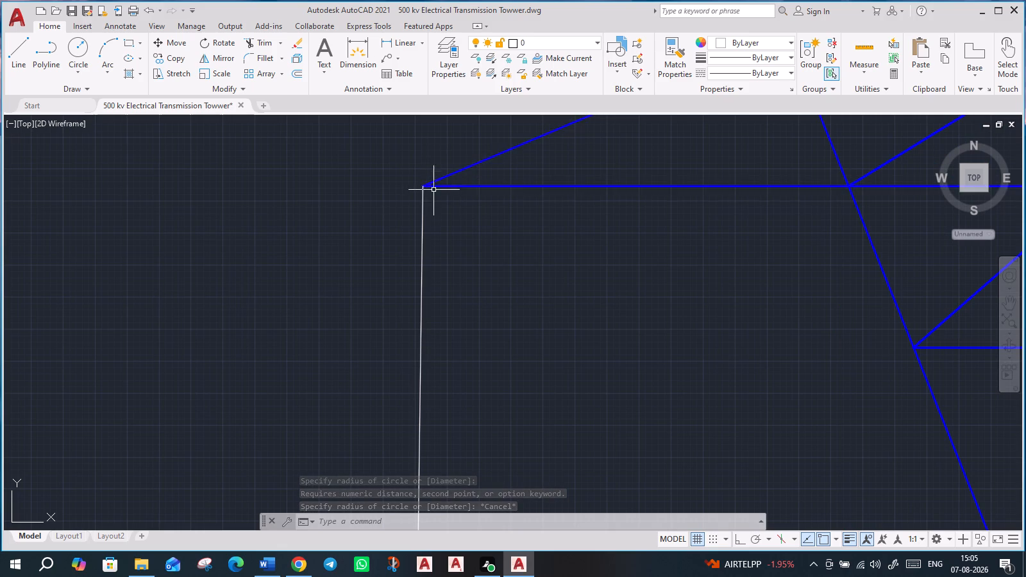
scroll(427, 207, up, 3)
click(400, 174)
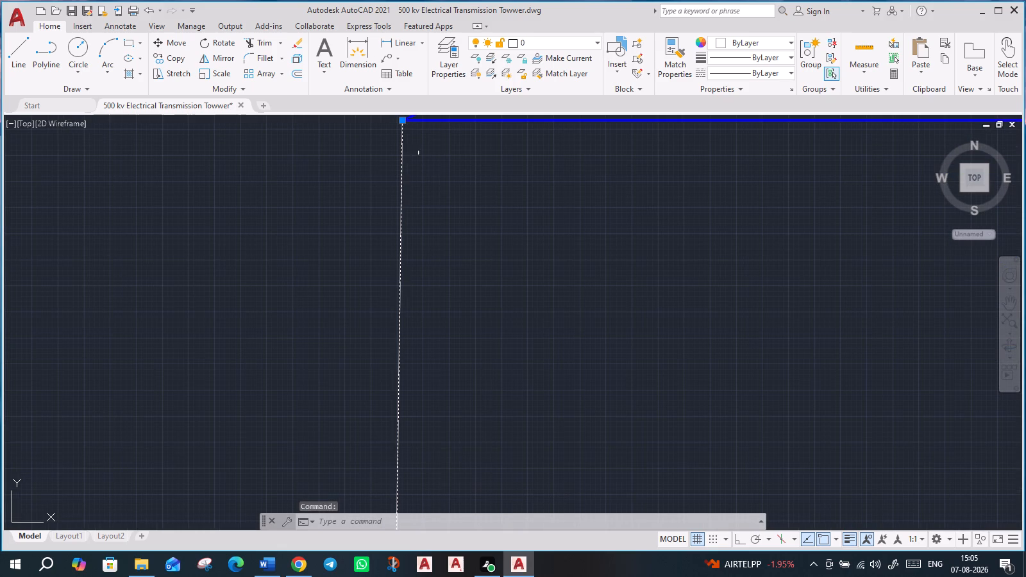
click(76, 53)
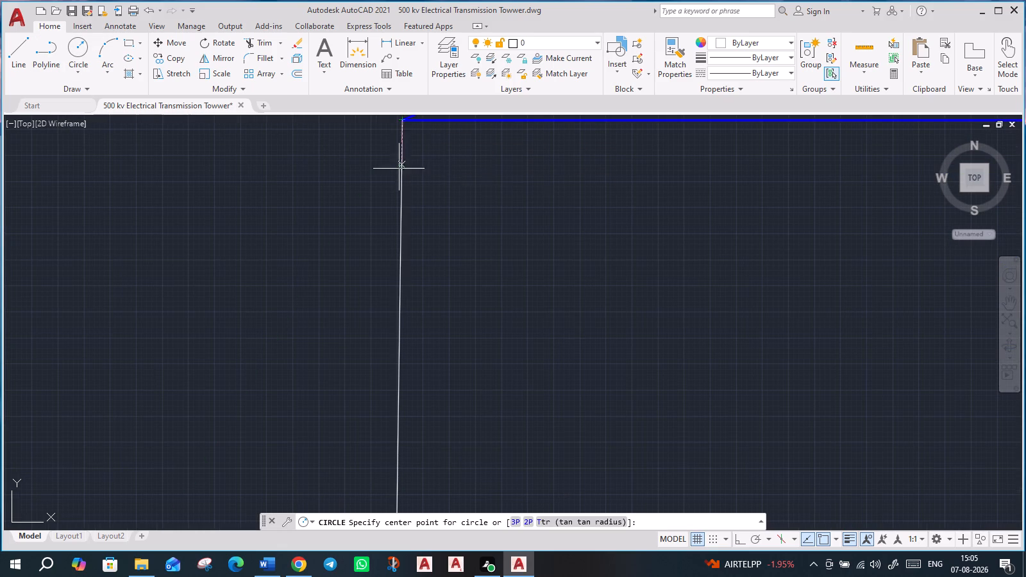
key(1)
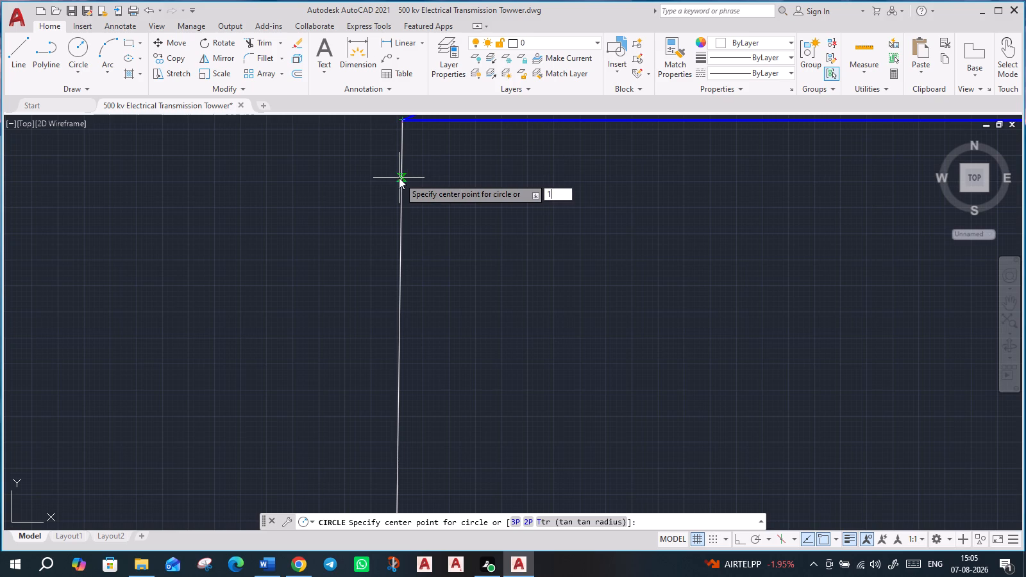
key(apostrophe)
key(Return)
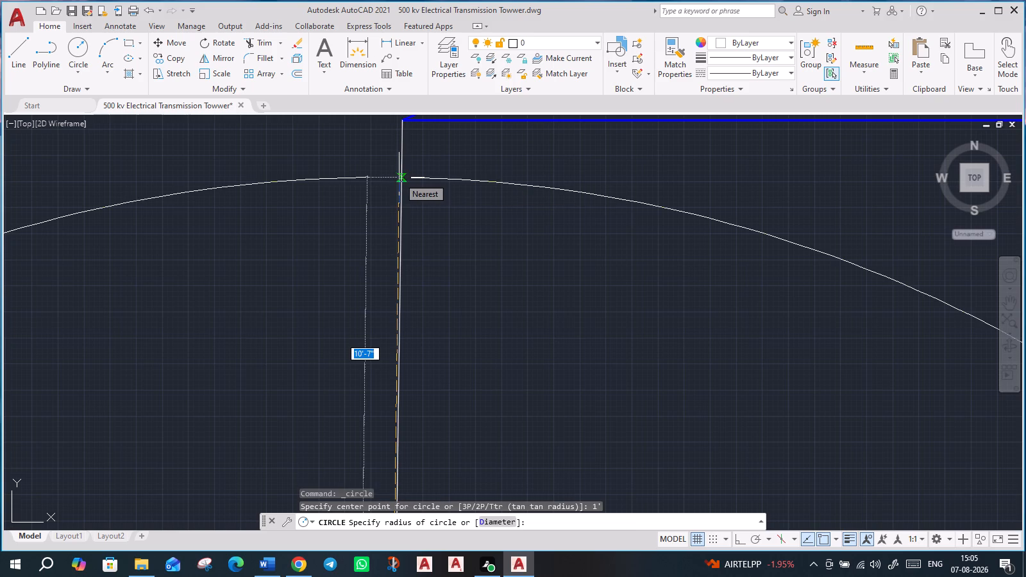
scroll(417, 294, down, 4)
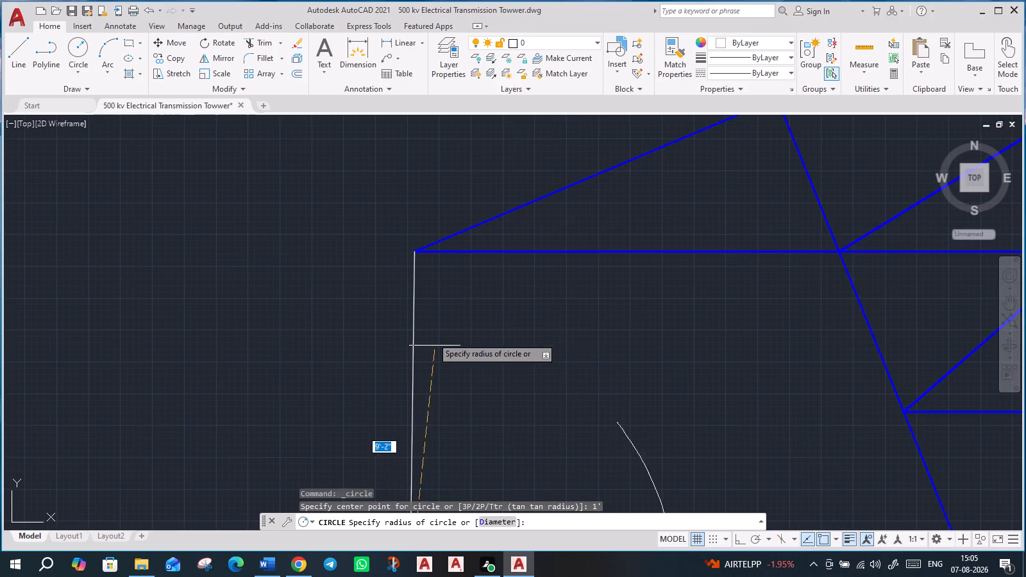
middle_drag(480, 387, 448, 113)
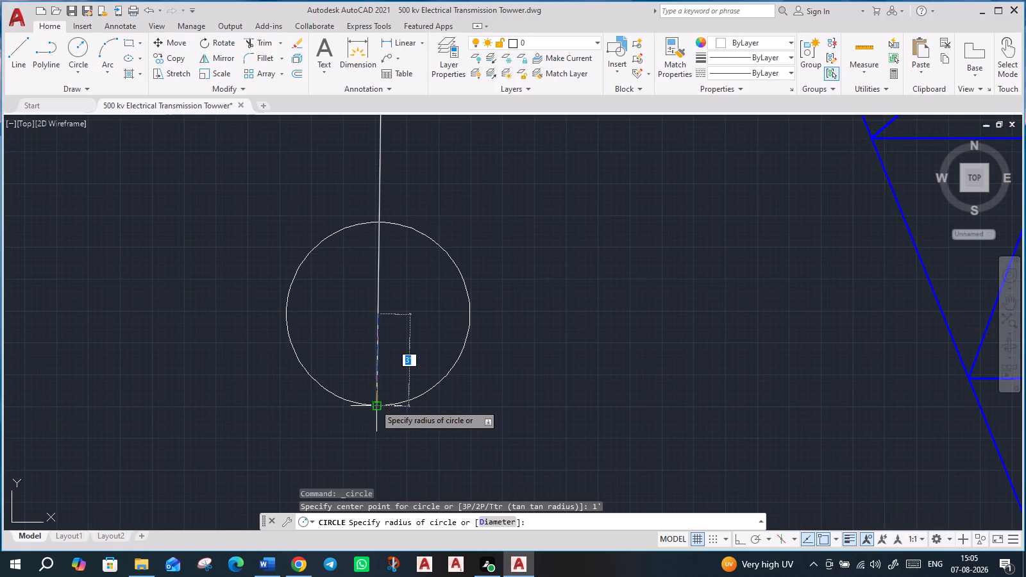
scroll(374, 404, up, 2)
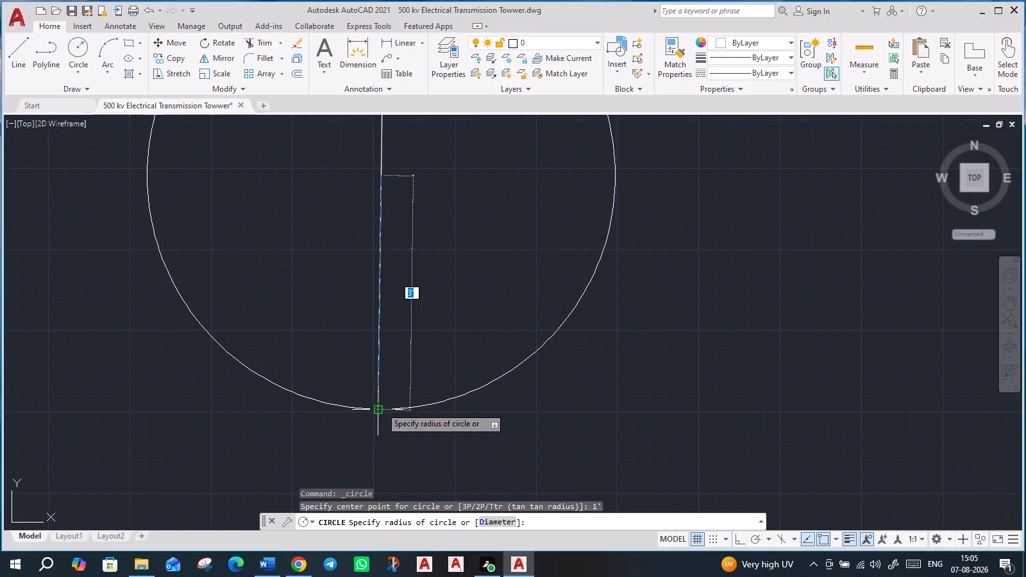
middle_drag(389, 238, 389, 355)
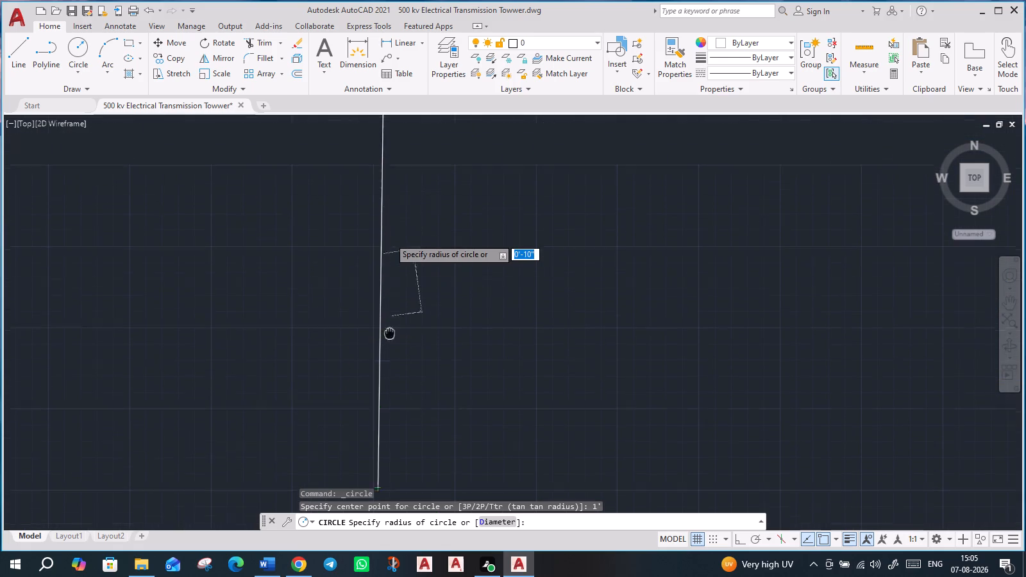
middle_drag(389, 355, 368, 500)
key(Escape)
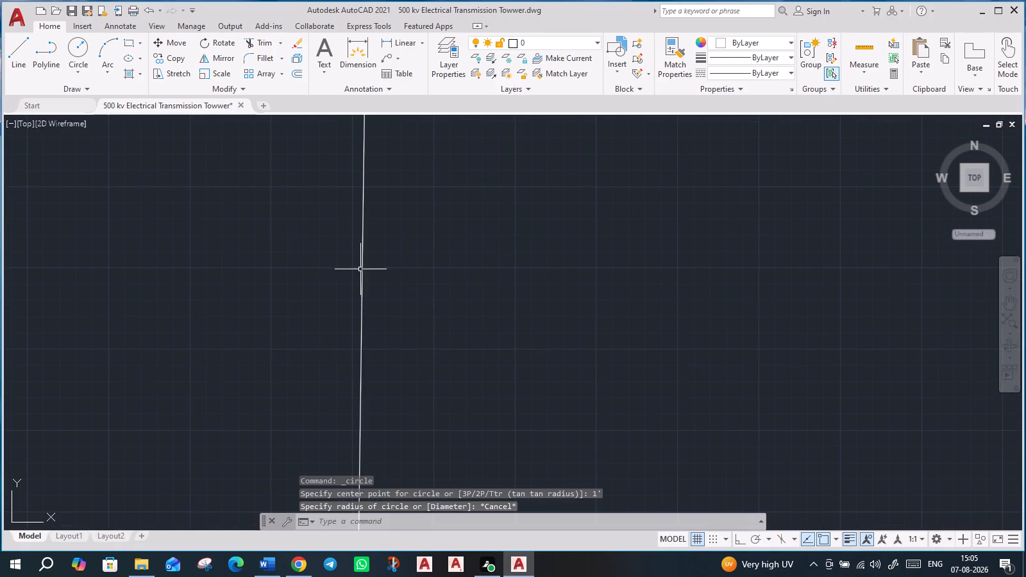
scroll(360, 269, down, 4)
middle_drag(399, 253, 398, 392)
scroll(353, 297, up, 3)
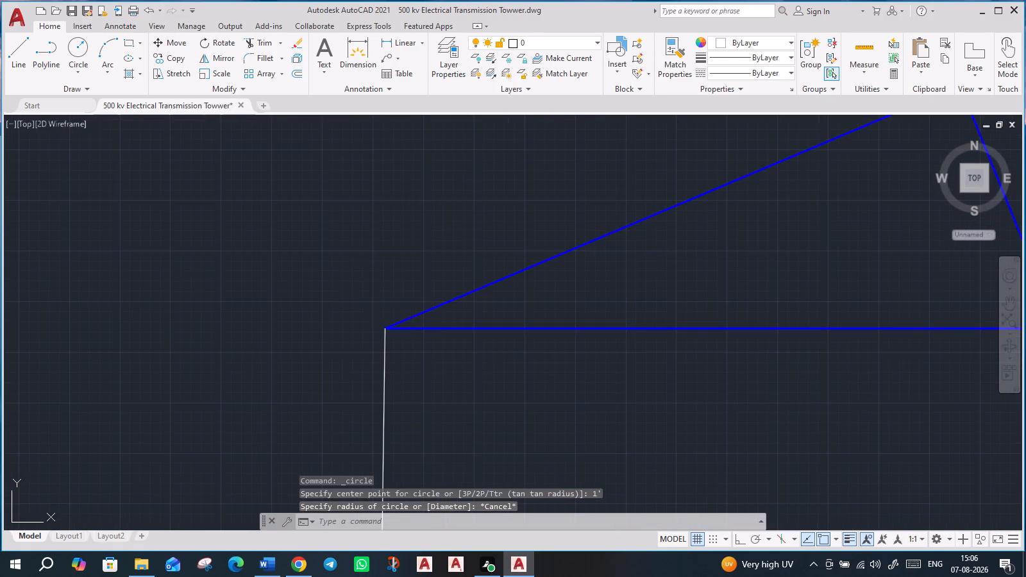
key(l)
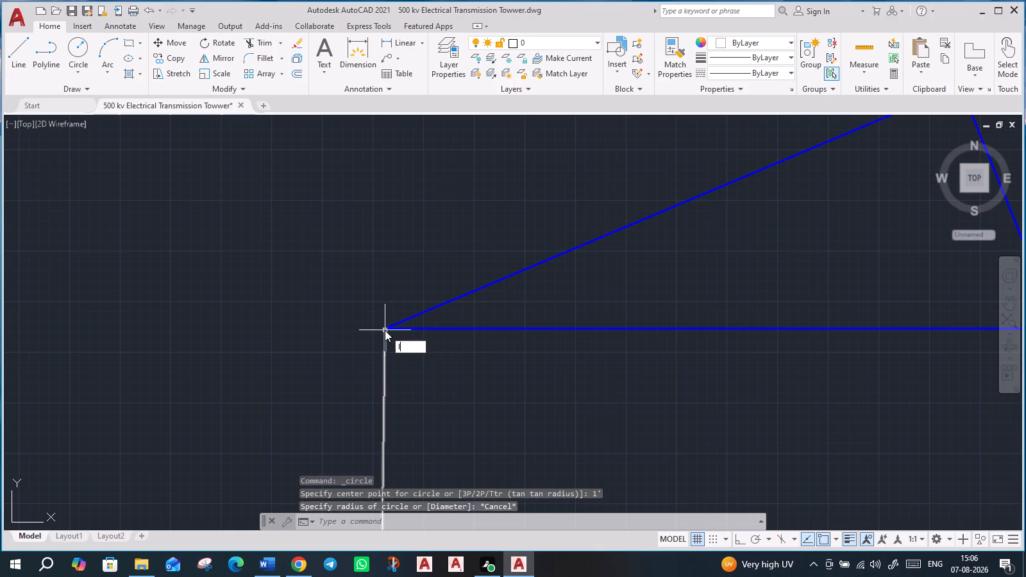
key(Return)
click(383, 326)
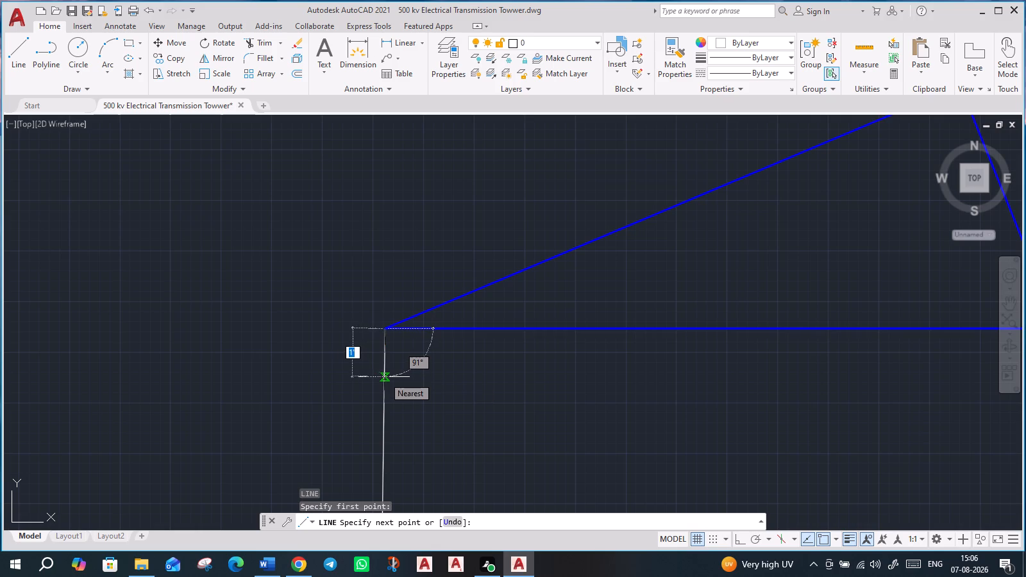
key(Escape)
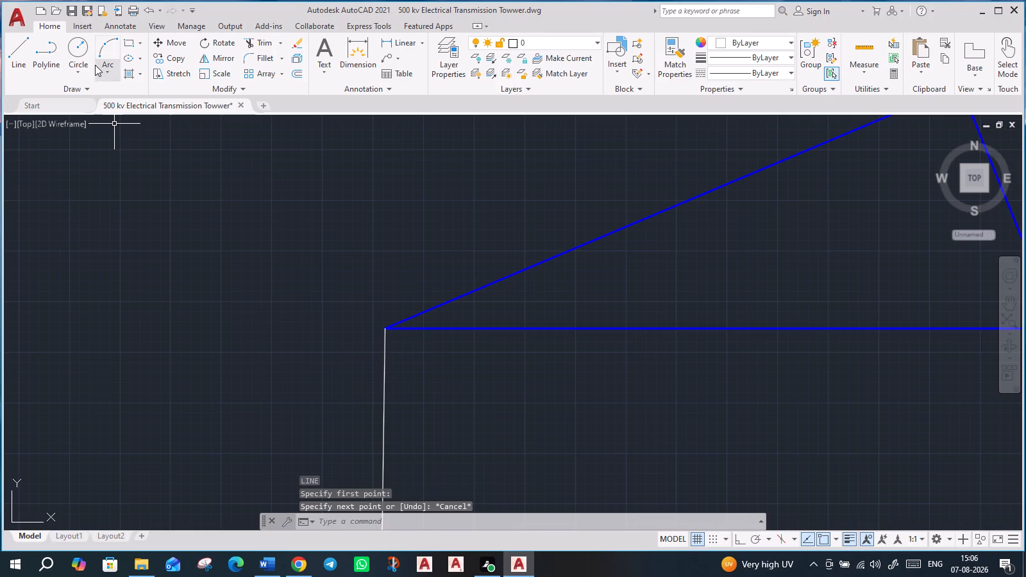
Draw a circle of about 1" radius centred on the hanging line, 1' below the crossarm tip.
click(83, 55)
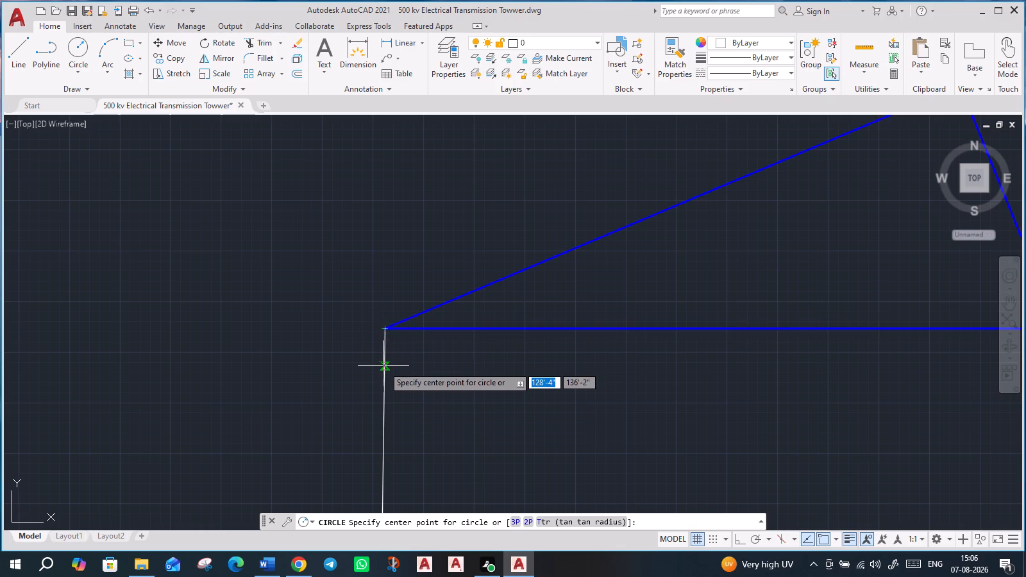
key(1)
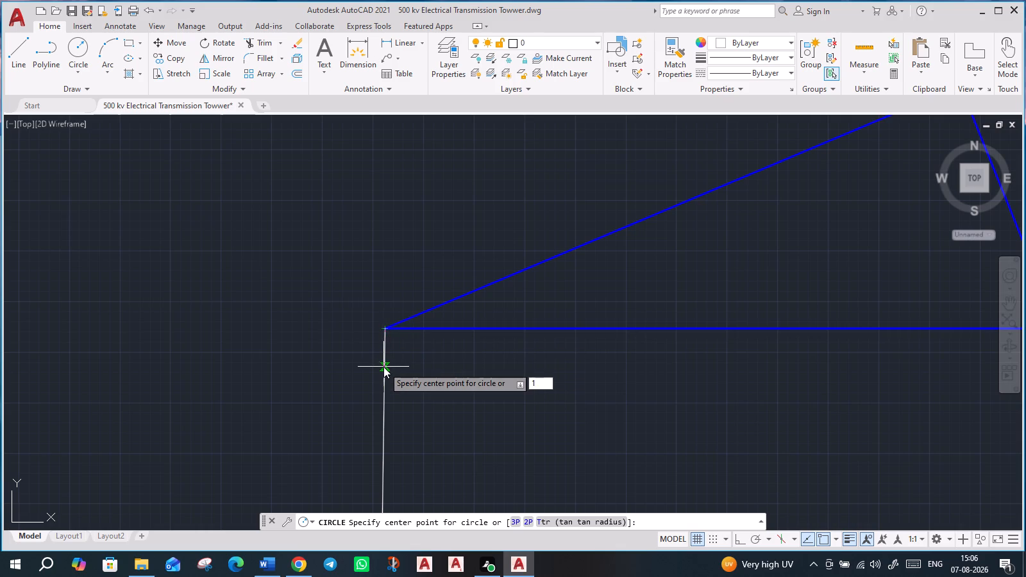
key(apostrophe)
key(Return)
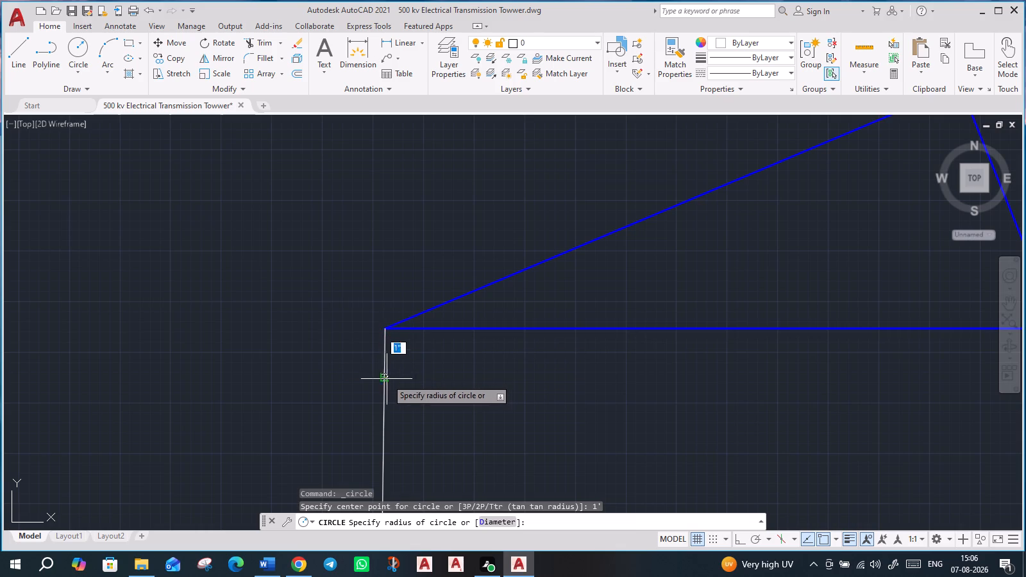
scroll(390, 380, up, 3)
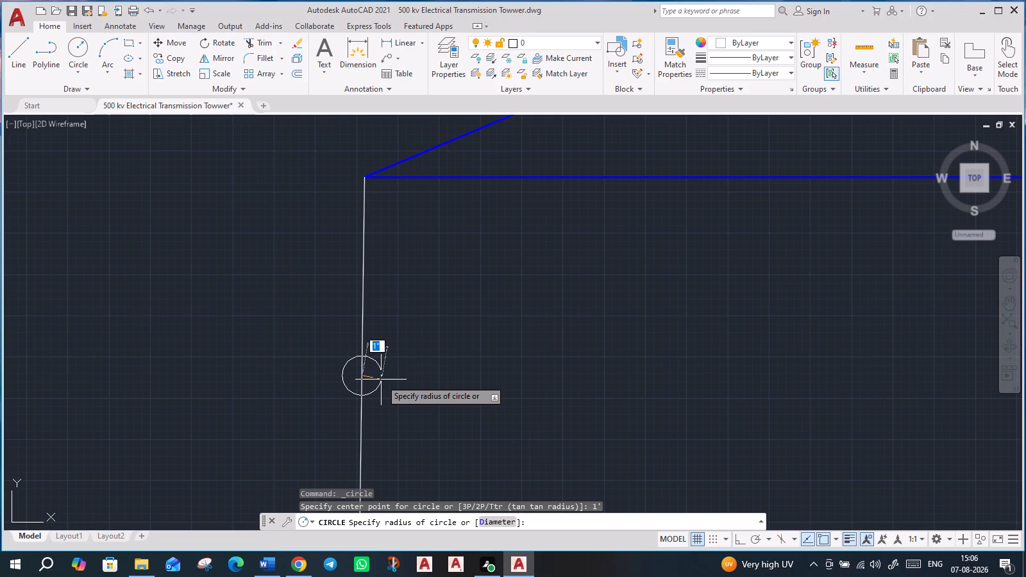
click(381, 380)
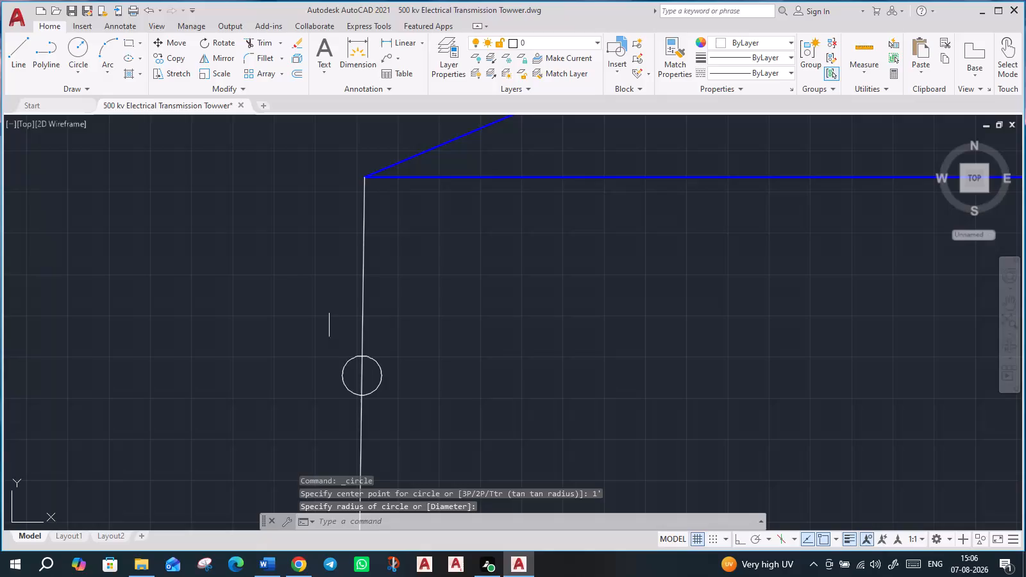
Trim away the part of the hanging line that lies inside the small circle.
click(260, 42)
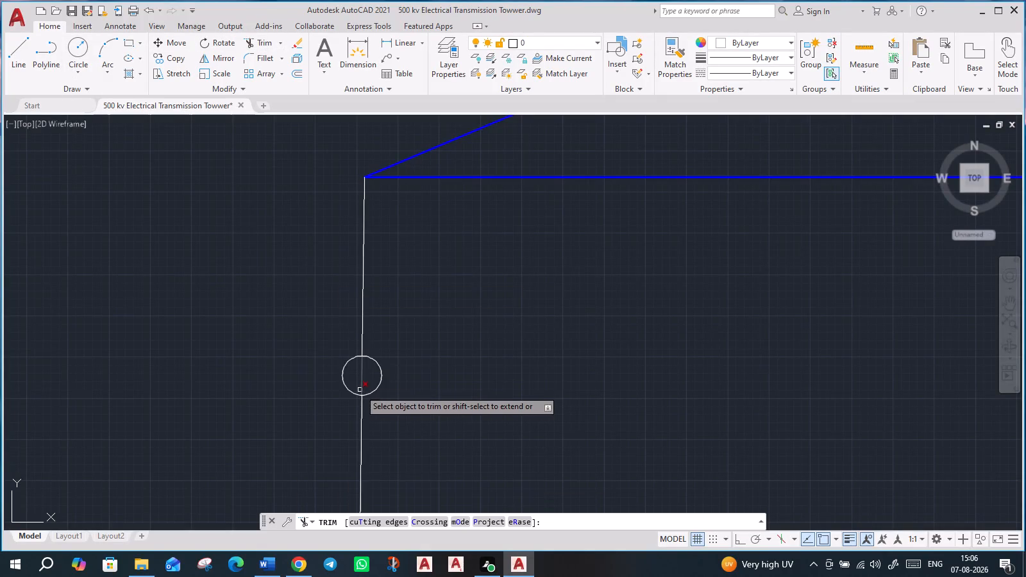
click(362, 385)
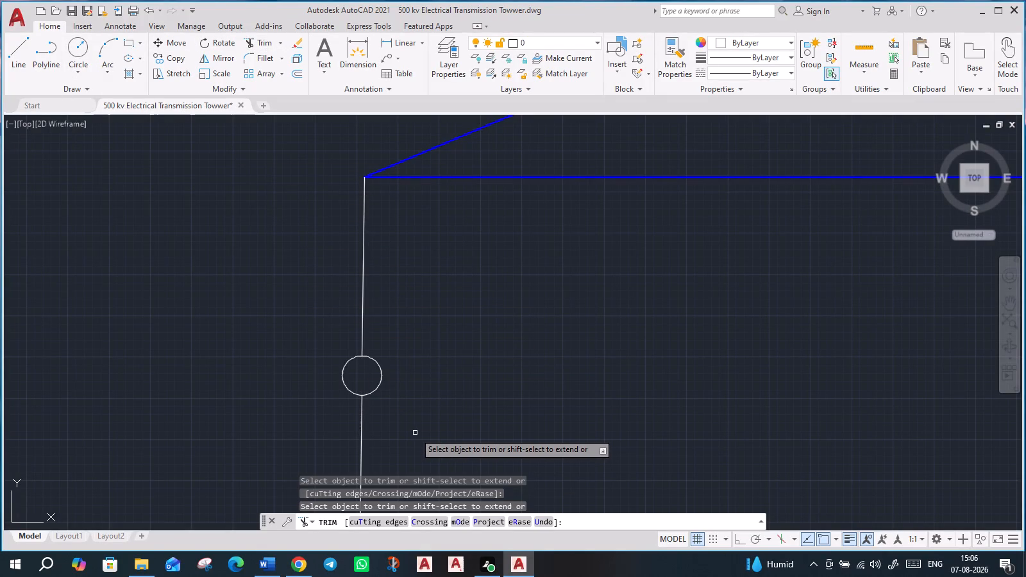
Start a hatch and set its pattern to Solid and its colour to Blue.
click(125, 74)
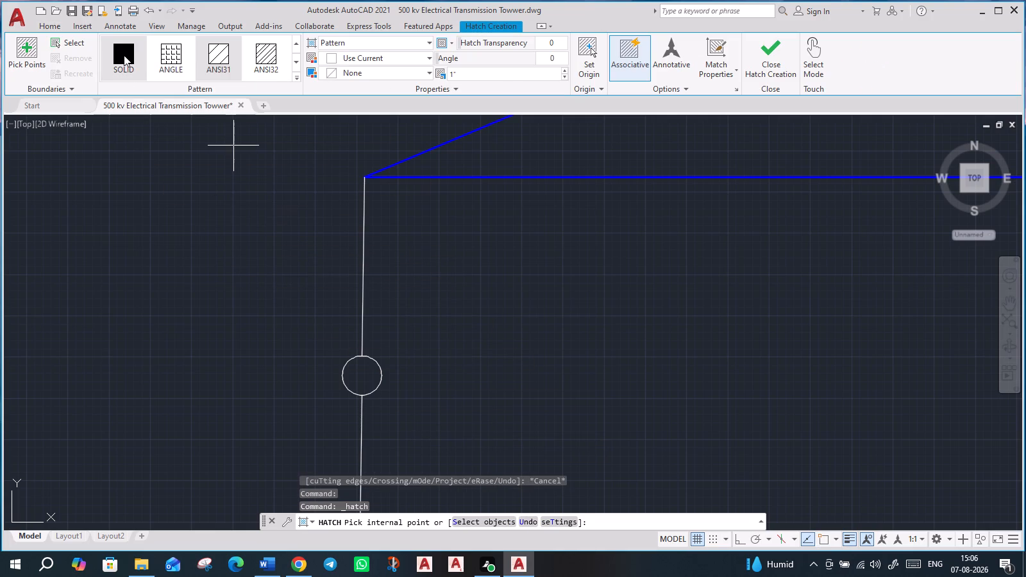
click(124, 55)
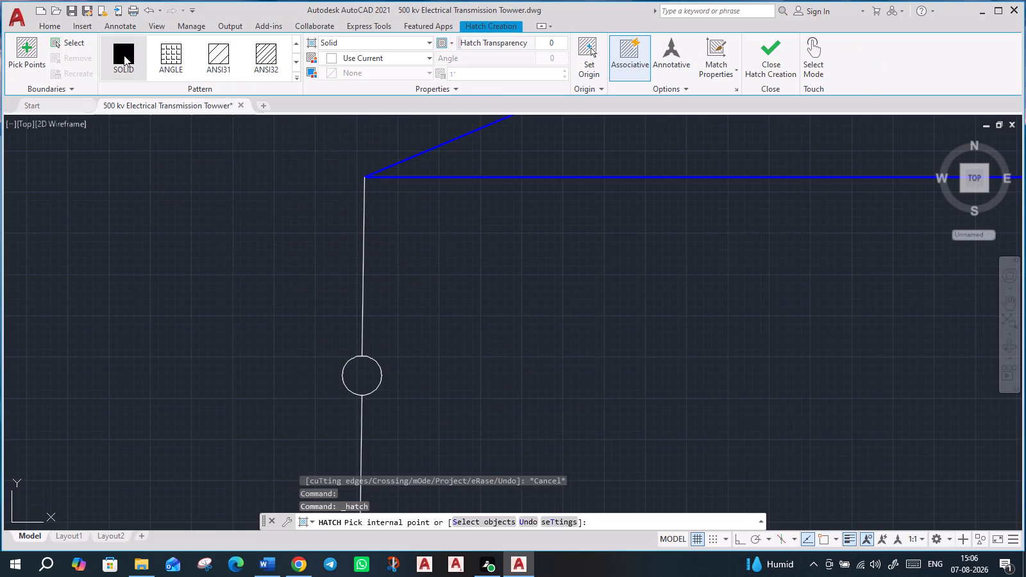
click(124, 55)
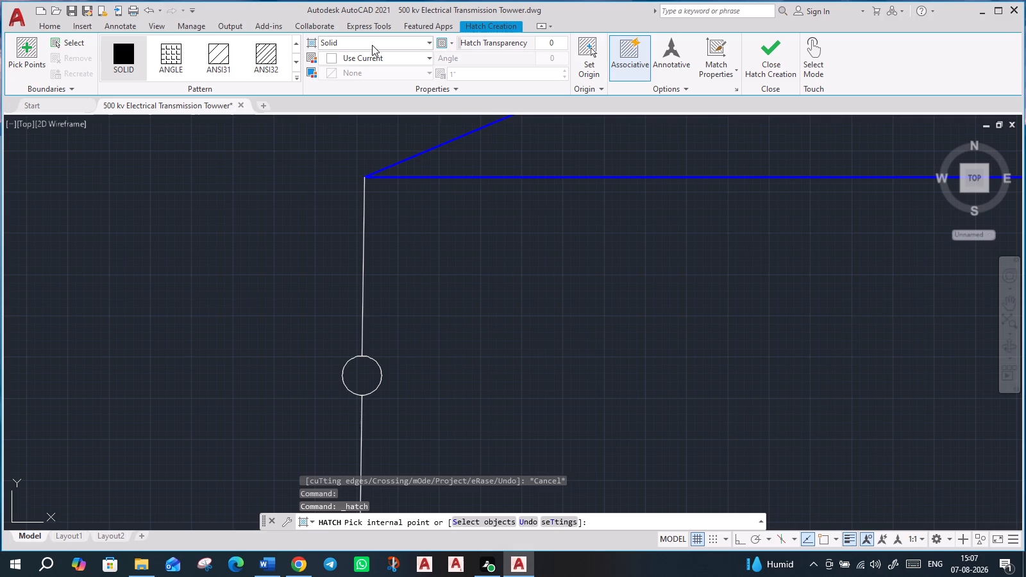
click(336, 44)
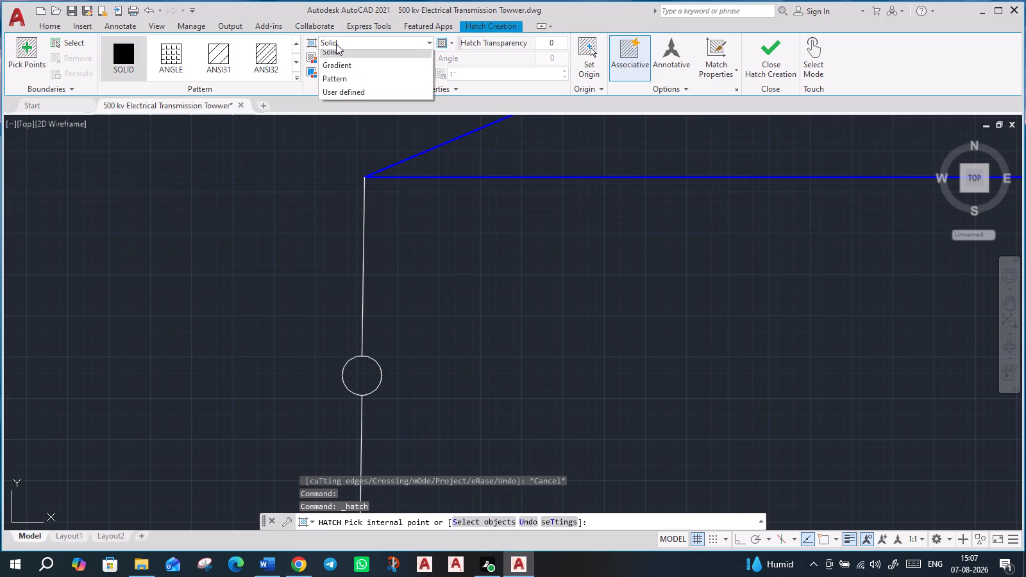
click(336, 44)
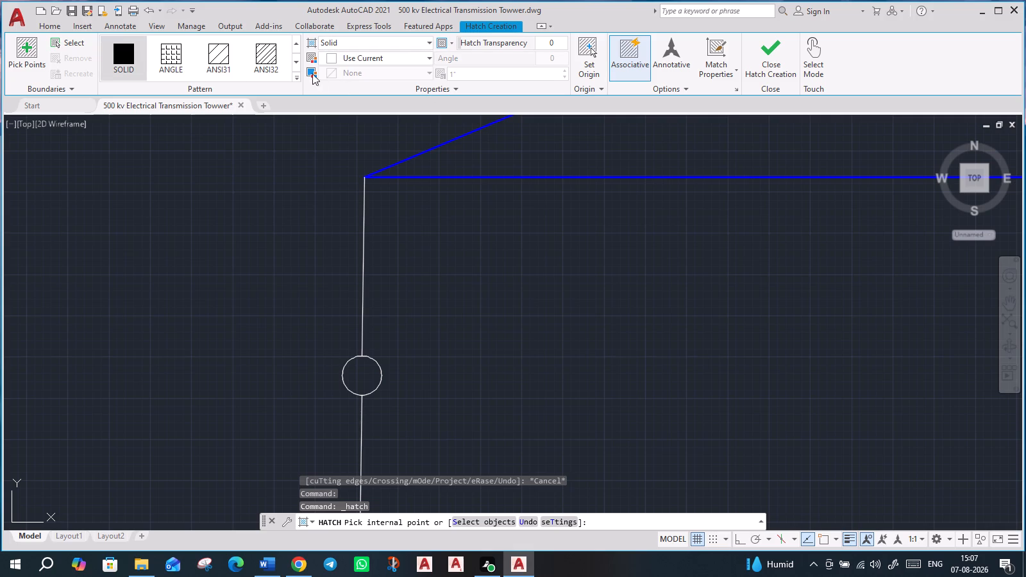
click(203, 86)
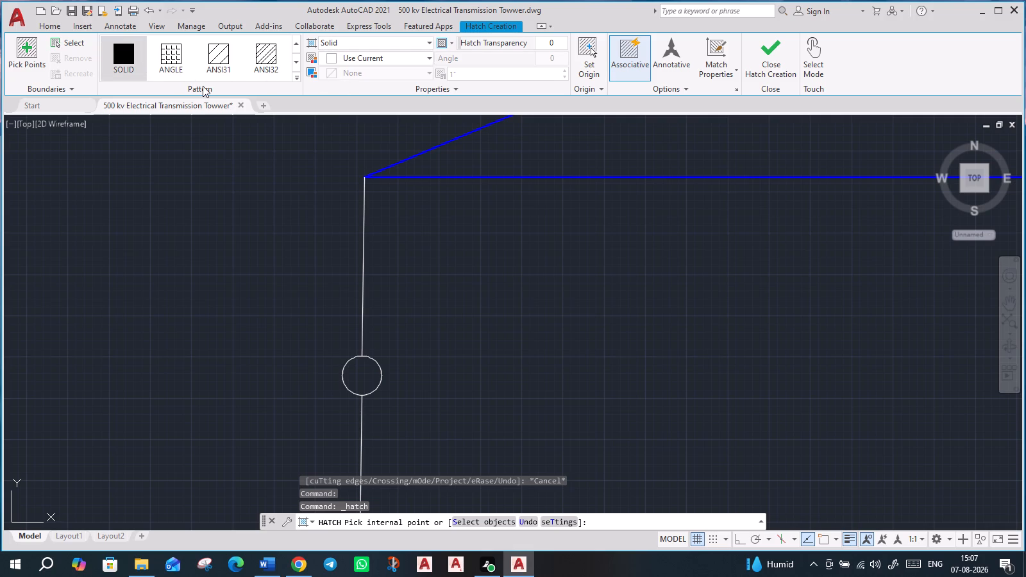
click(196, 92)
click(196, 90)
click(196, 90)
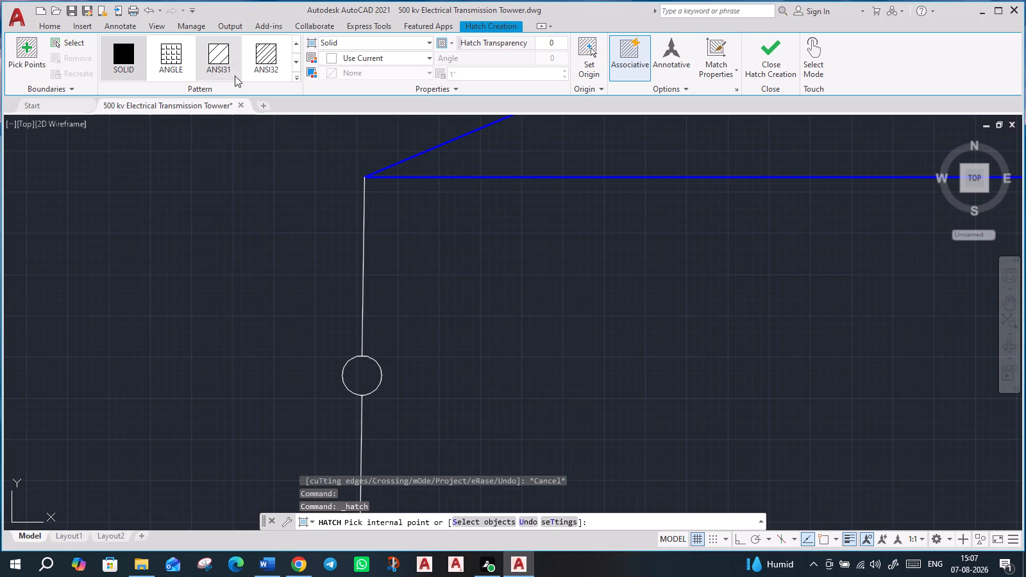
click(292, 74)
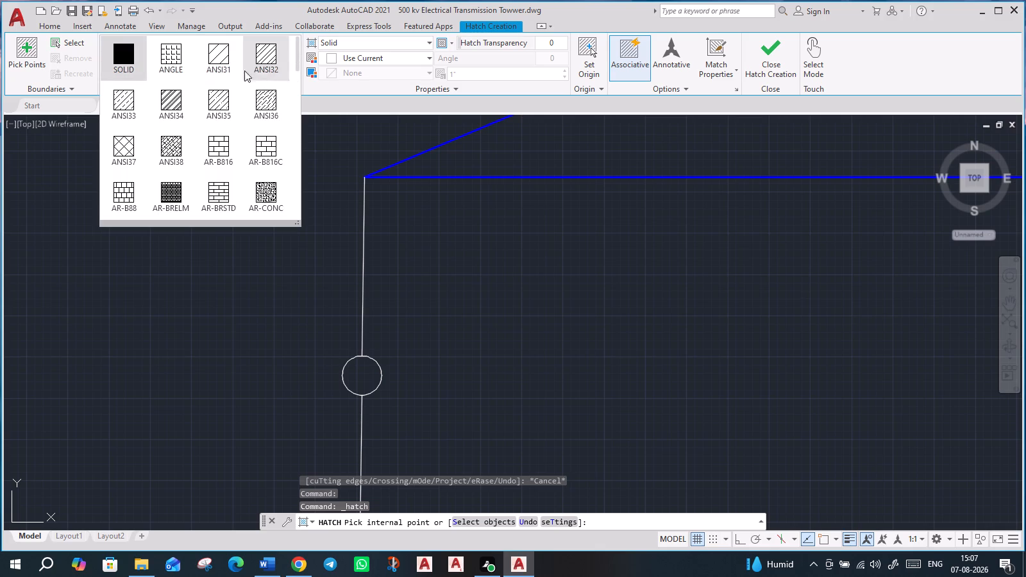
click(119, 64)
click(358, 43)
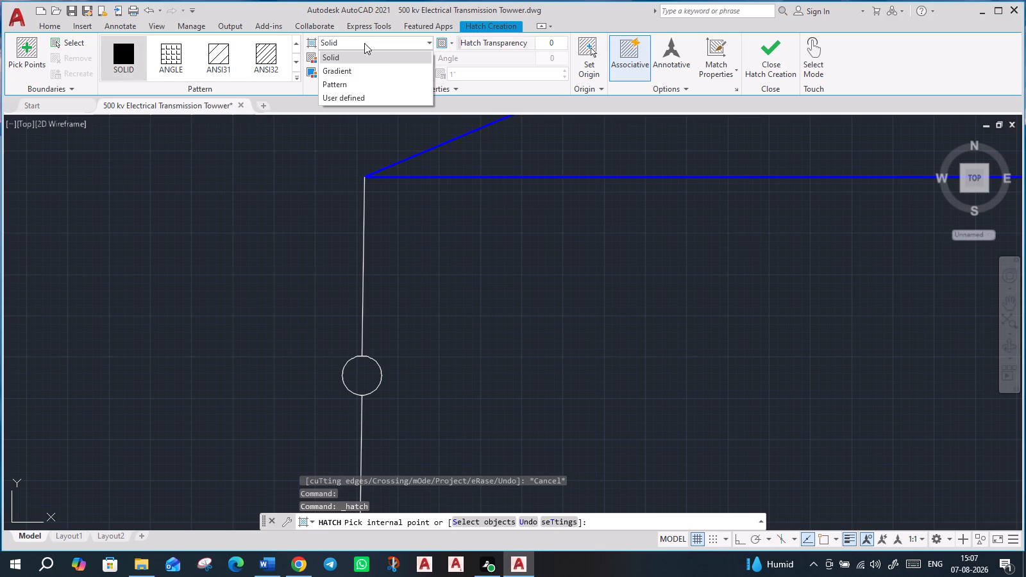
click(350, 43)
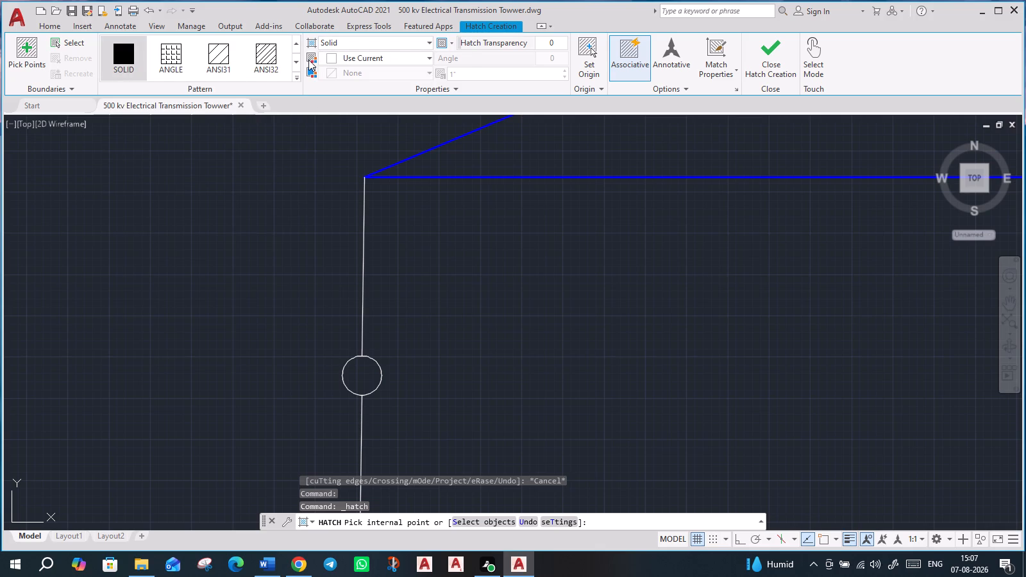
click(346, 54)
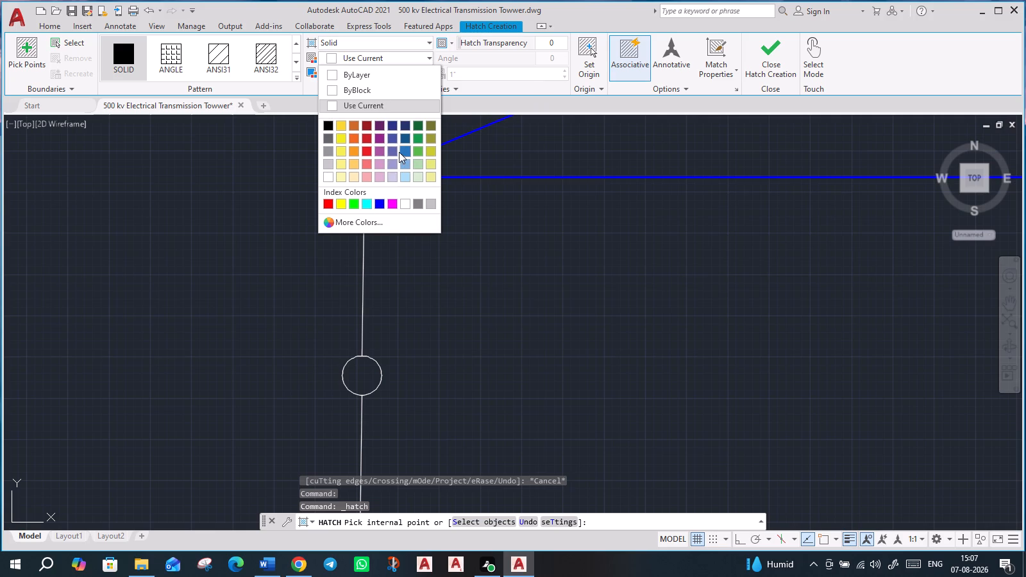
click(382, 201)
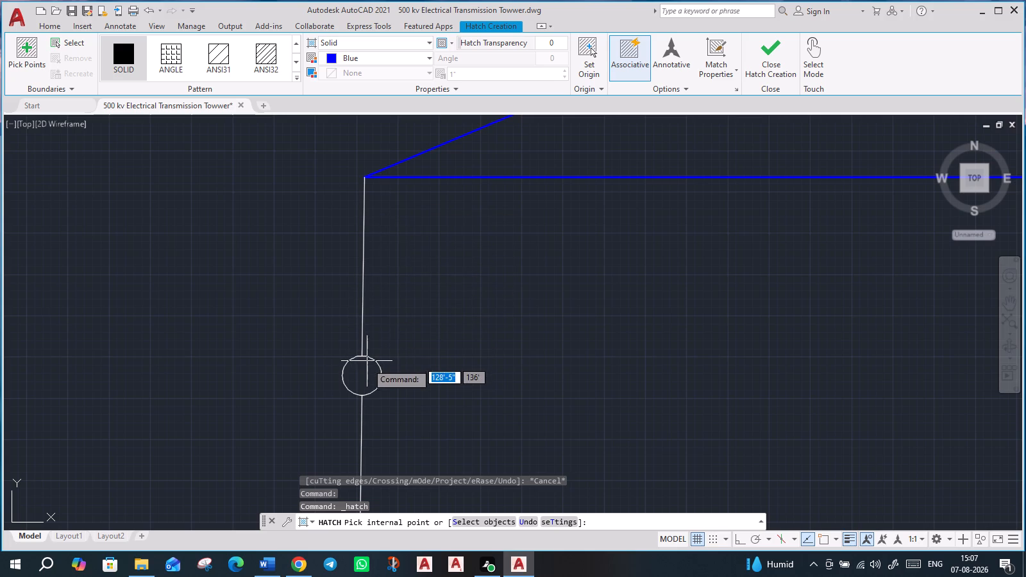
click(339, 58)
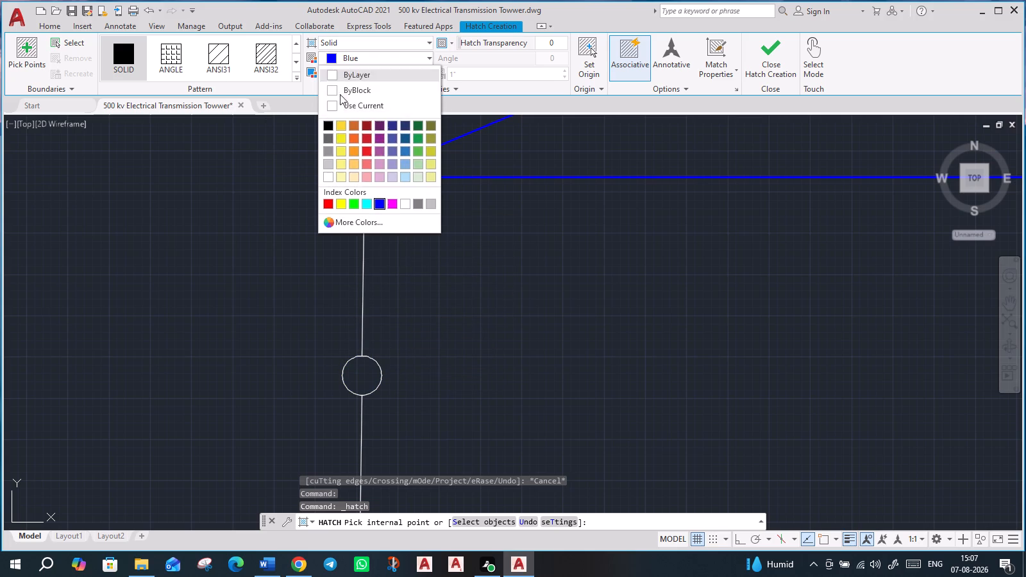
click(360, 356)
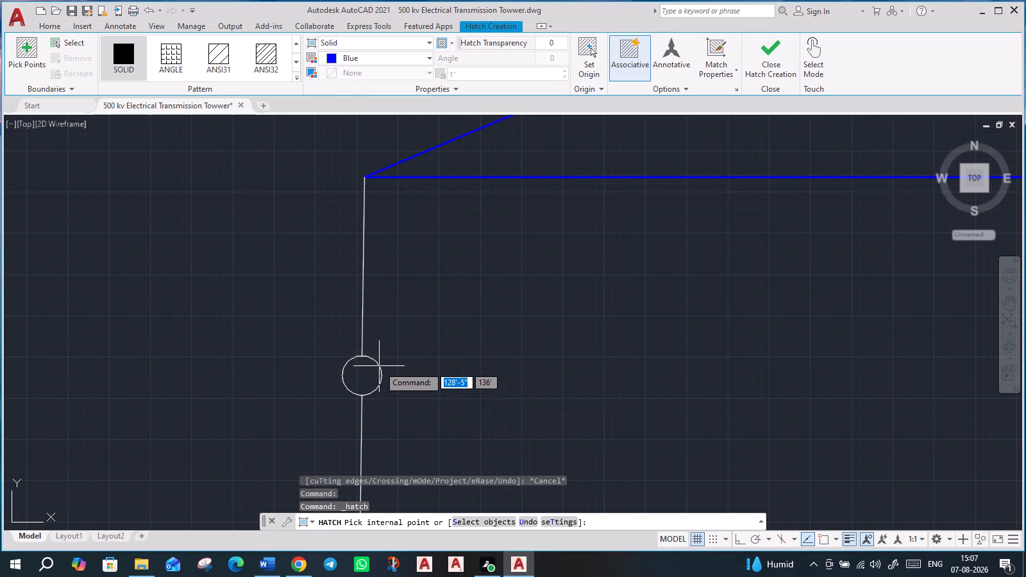
Fill the small circle on the hanging line with the solid blue hatch, using the circle itself as the boundary object.
click(379, 366)
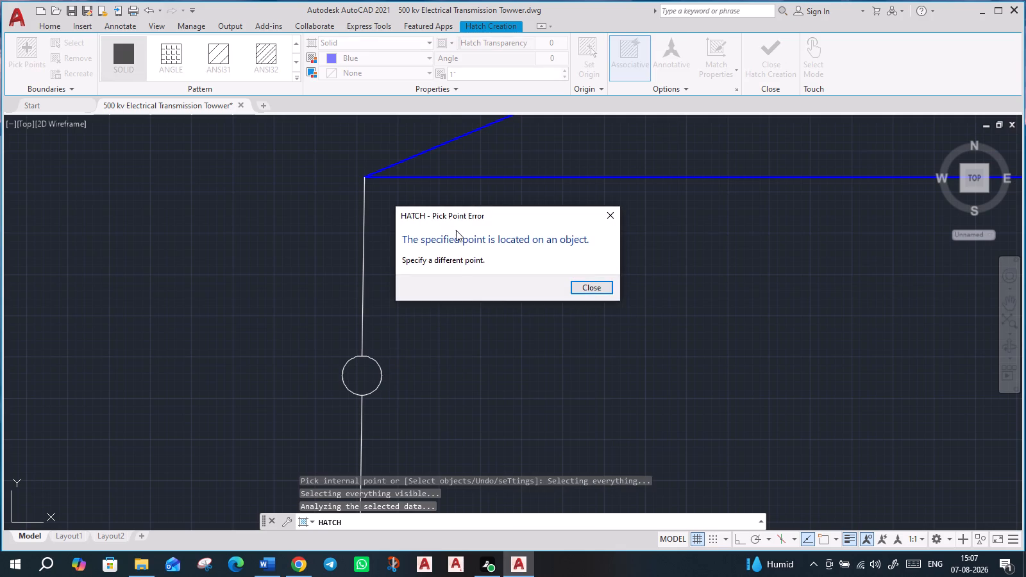
click(589, 288)
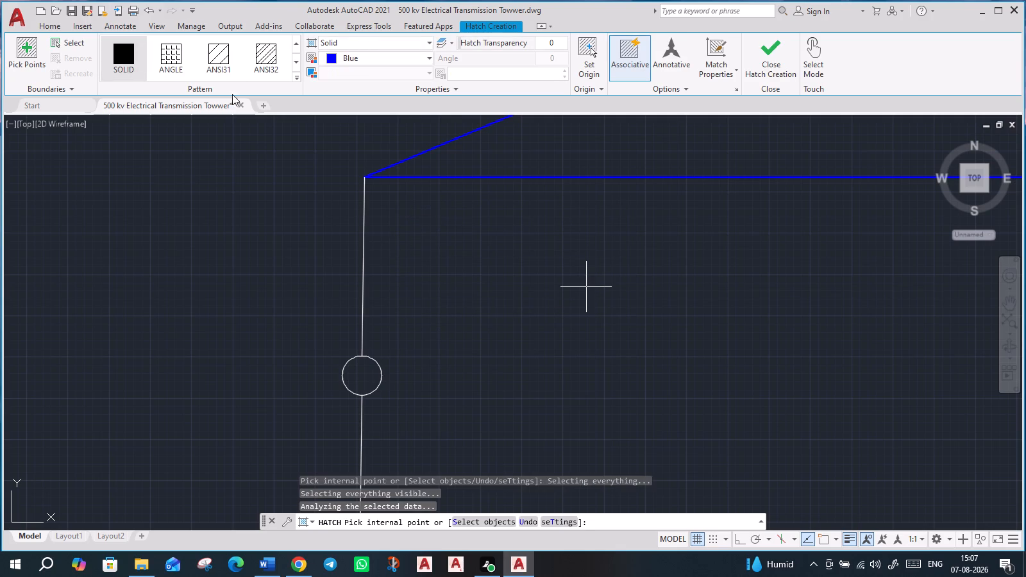
click(373, 74)
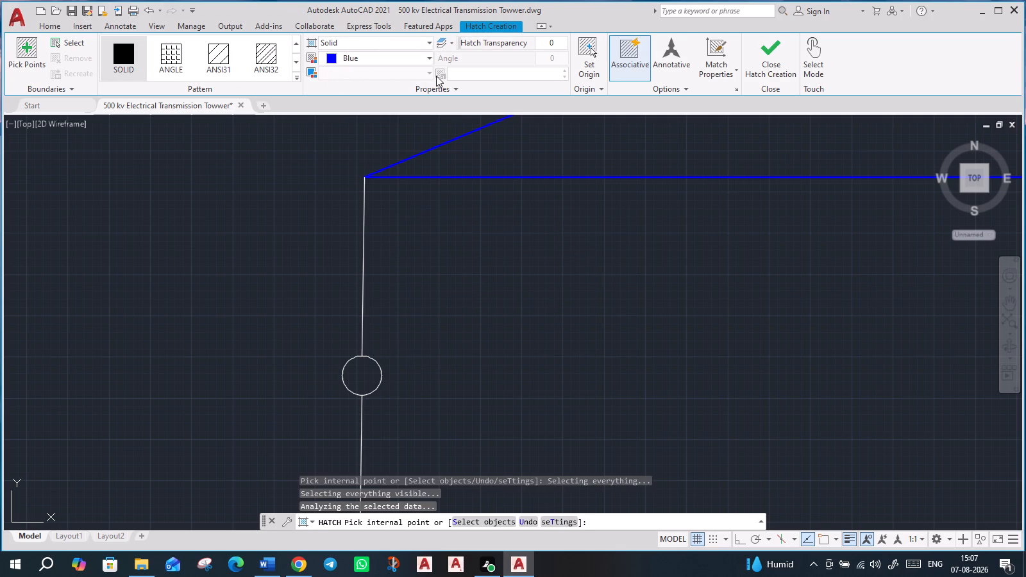
click(428, 76)
double_click(426, 74)
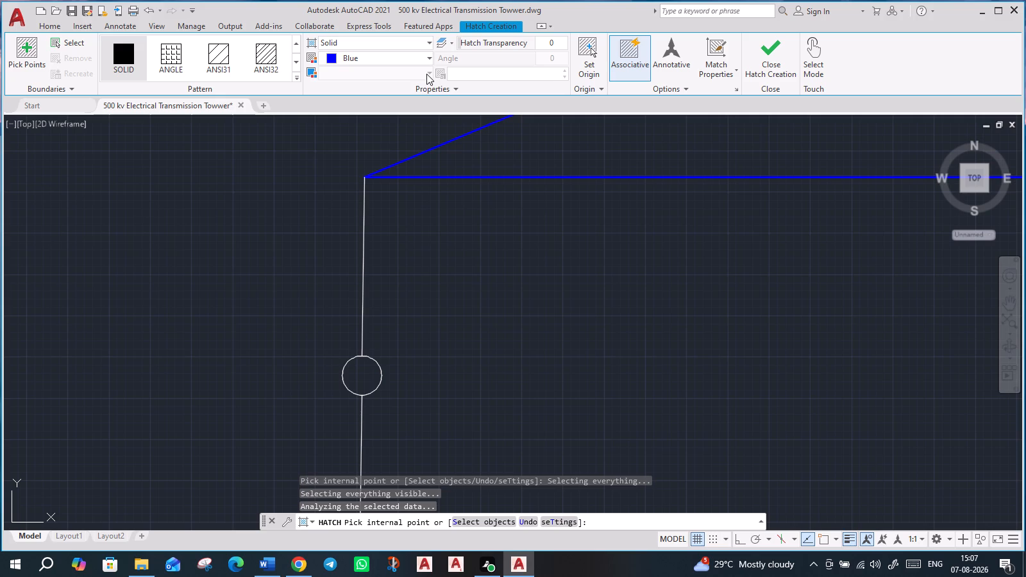
scroll(423, 339, down, 2)
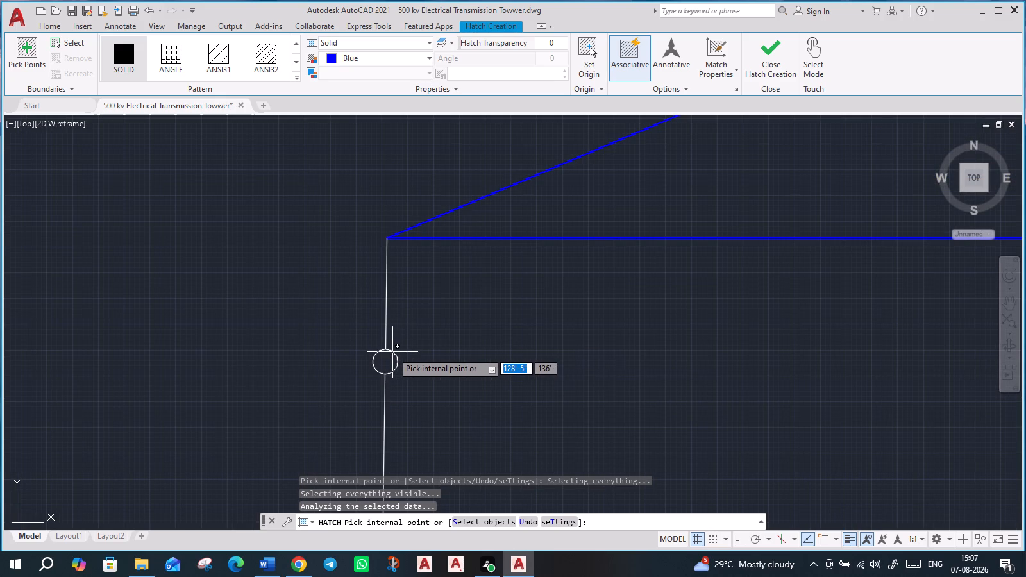
click(477, 520)
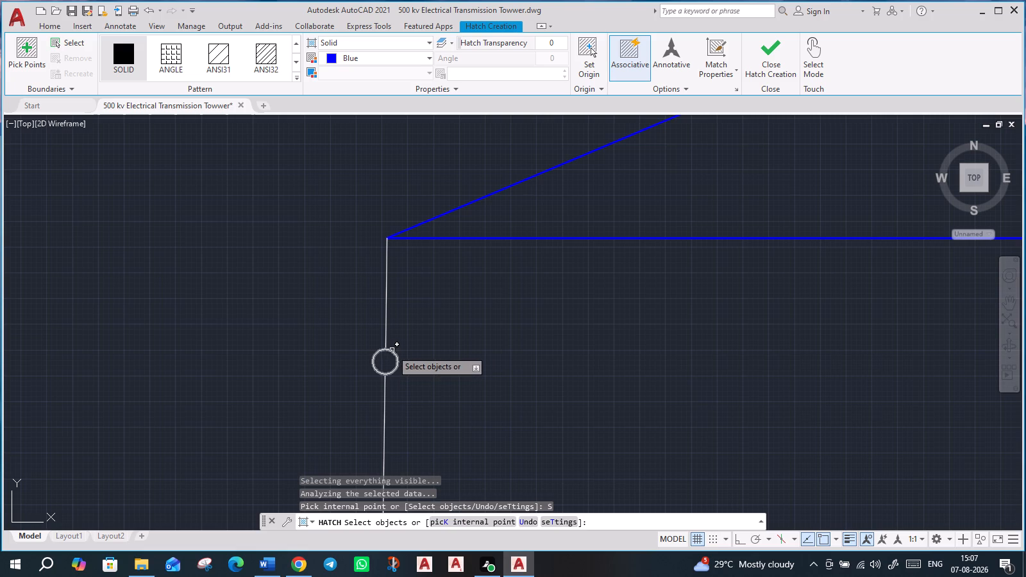
click(392, 350)
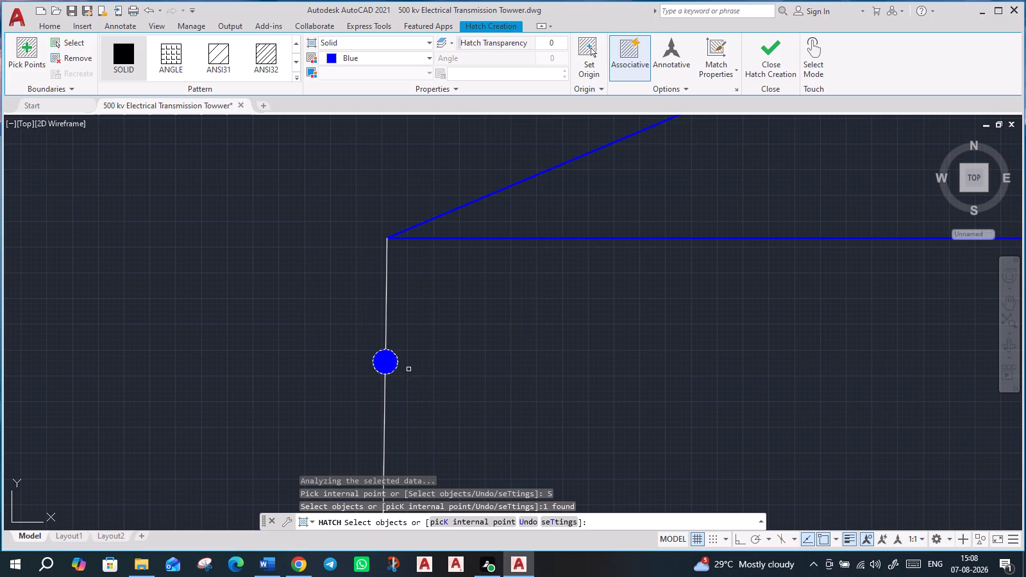
key(Return)
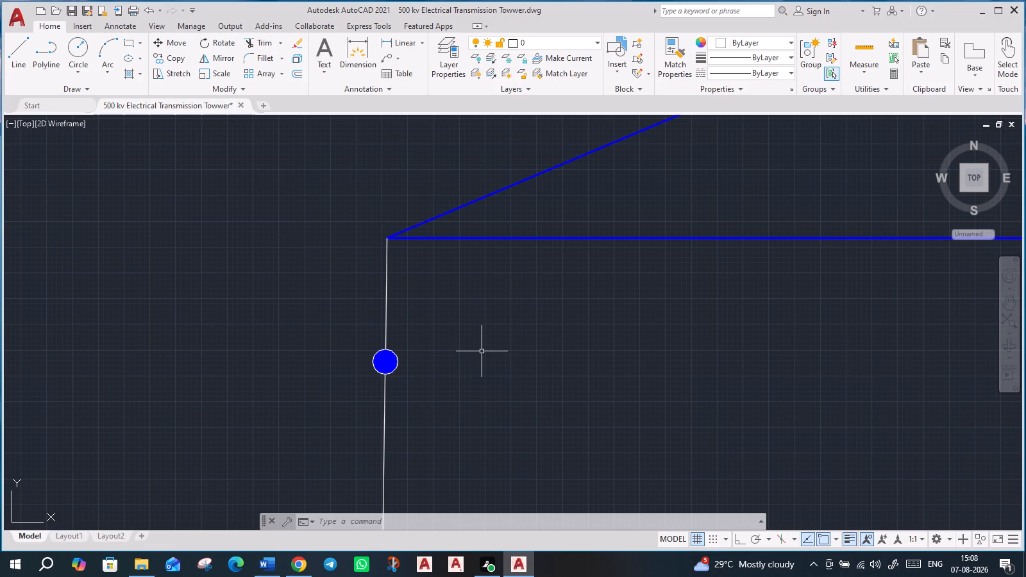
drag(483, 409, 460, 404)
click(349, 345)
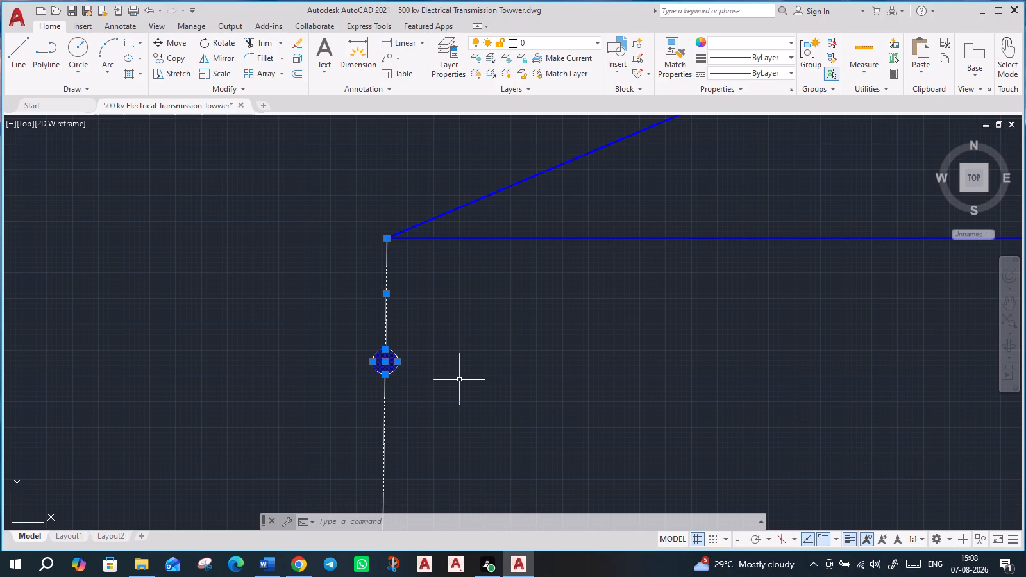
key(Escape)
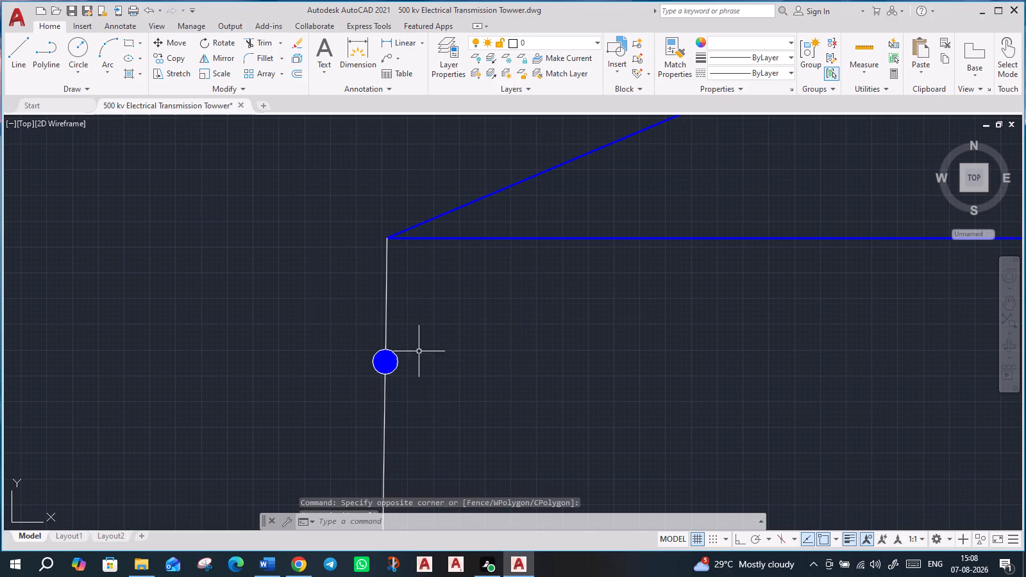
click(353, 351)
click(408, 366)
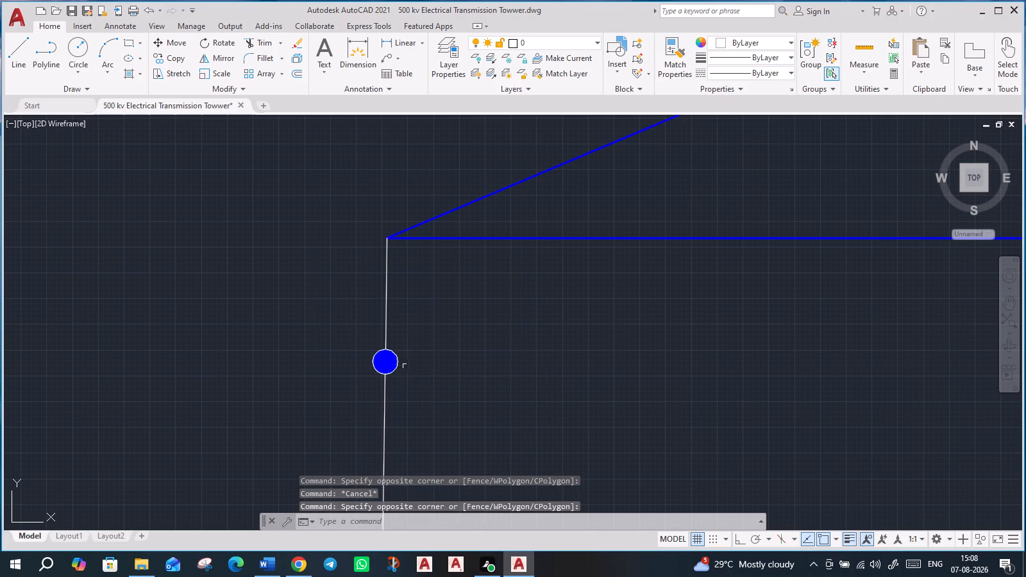
Copy only the circle's blue fill from its centre, about 4" to the right and about 5" to the left of the hanging line.
scroll(403, 366, up, 2)
click(380, 362)
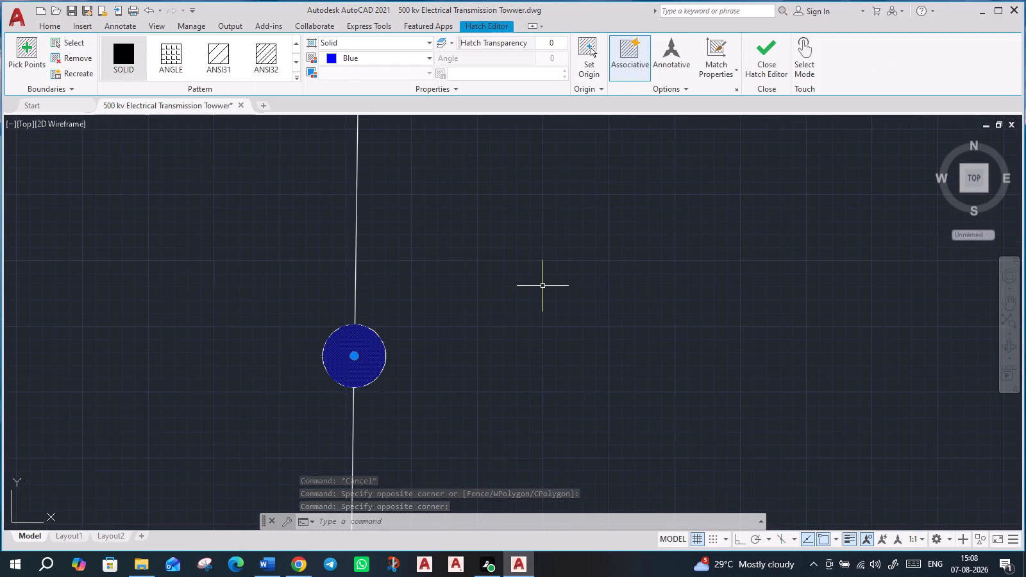
key(c)
key(o)
key(Return)
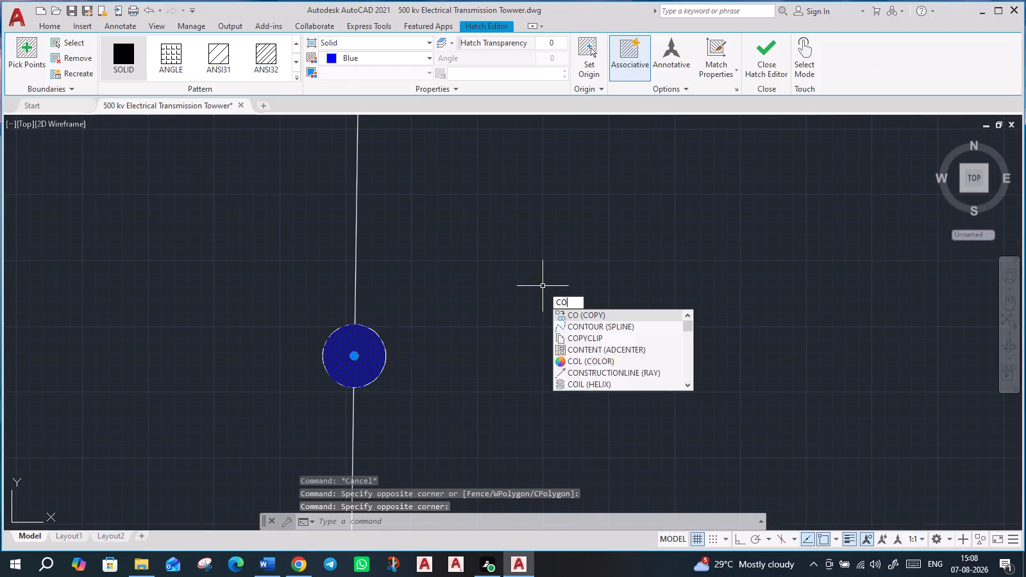
click(353, 357)
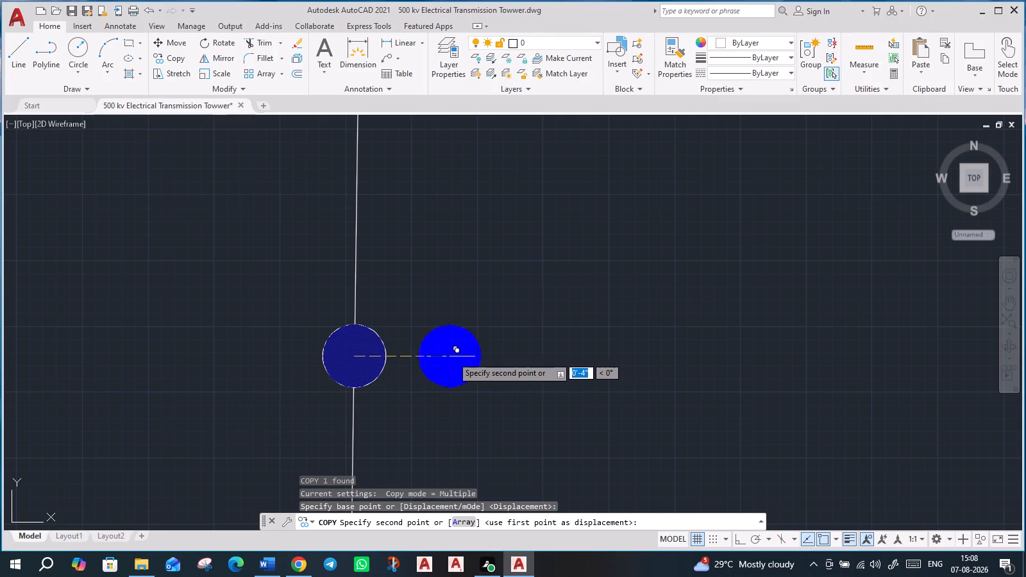
click(460, 356)
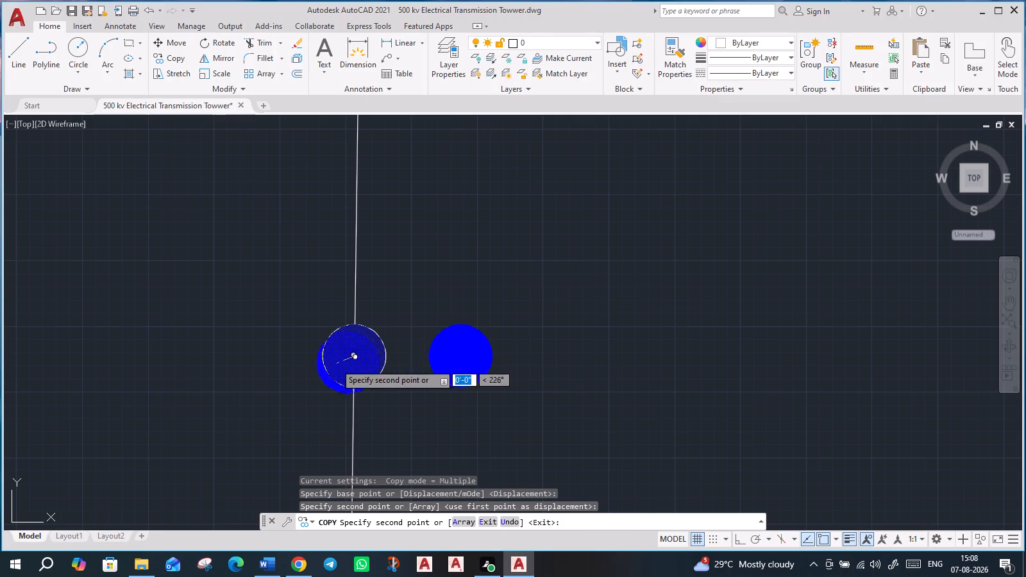
click(215, 360)
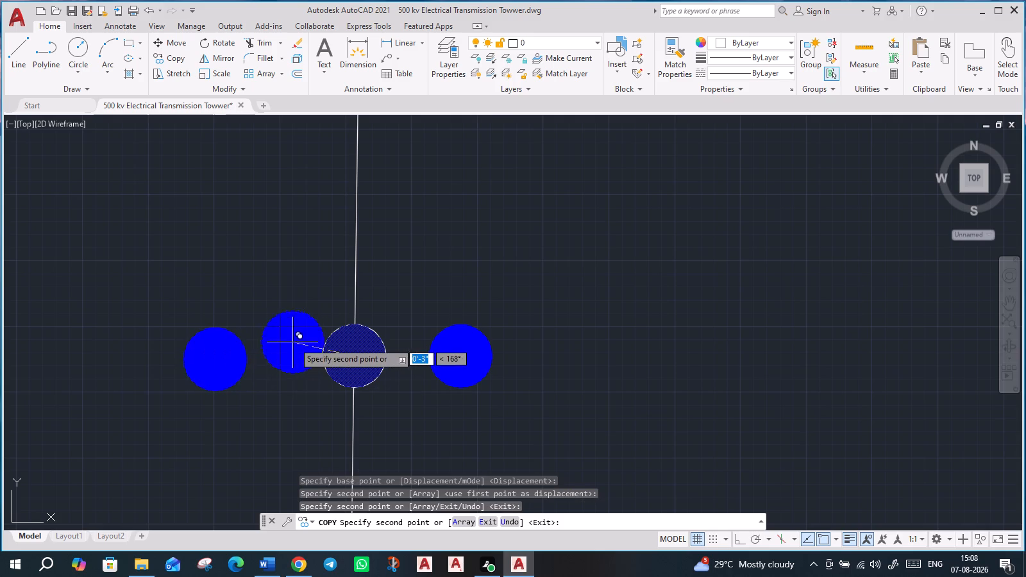
key(Escape)
Copy the central circle together with its blue fill from its centre, about 7" to the right and about 3" to the left.
click(331, 334)
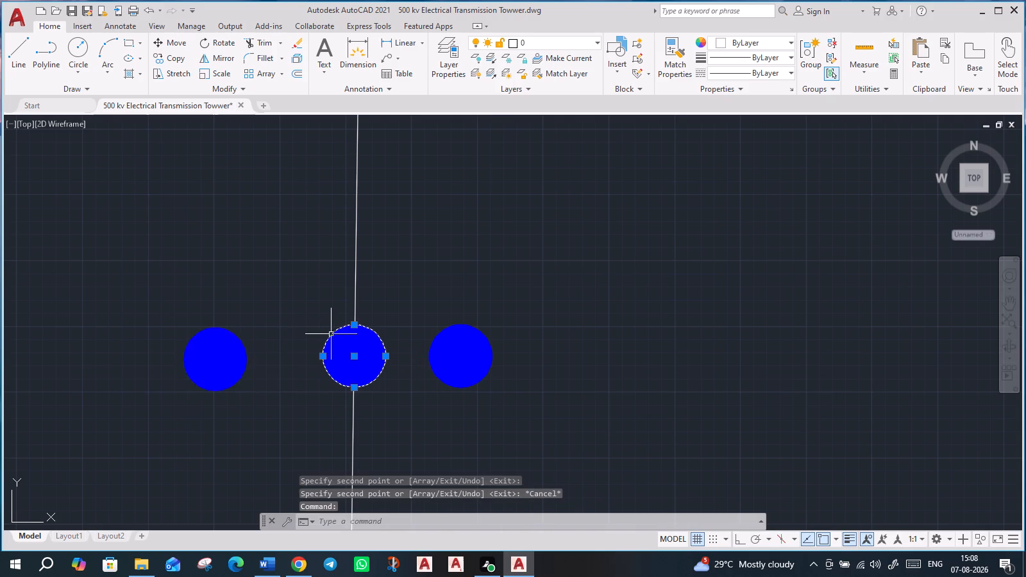
ctrl+click(363, 374)
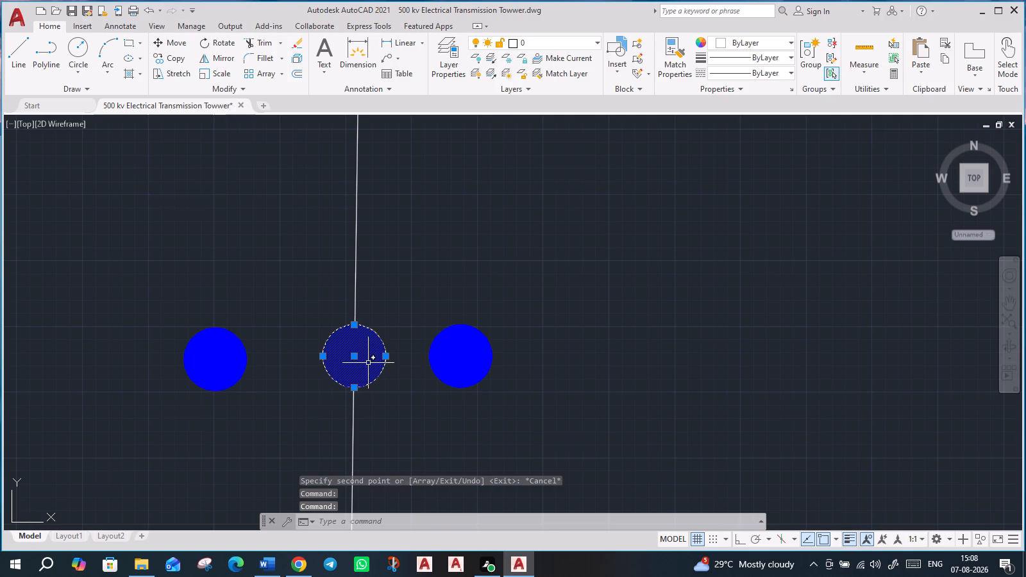
click(368, 363)
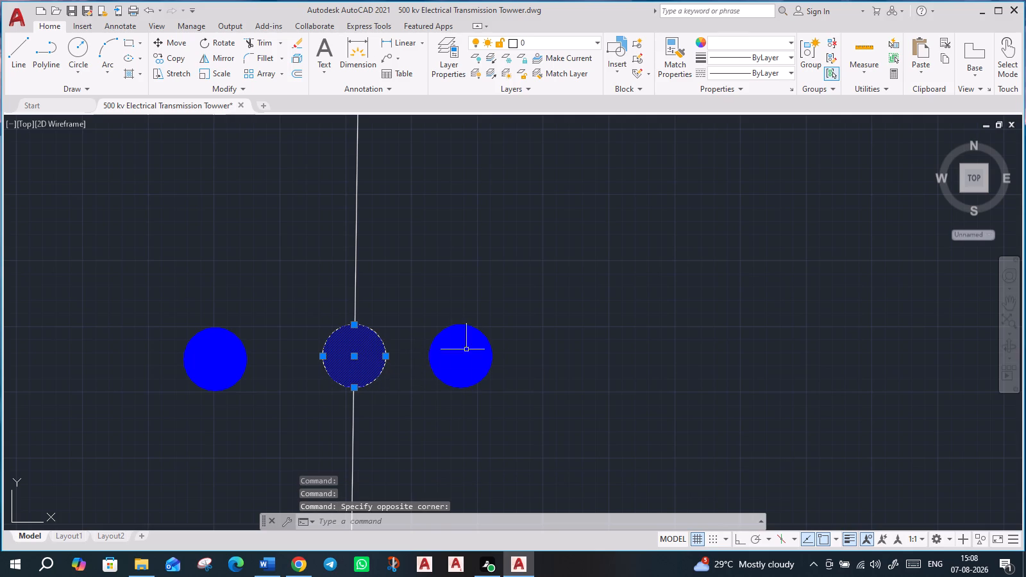
text(co)
key(Return)
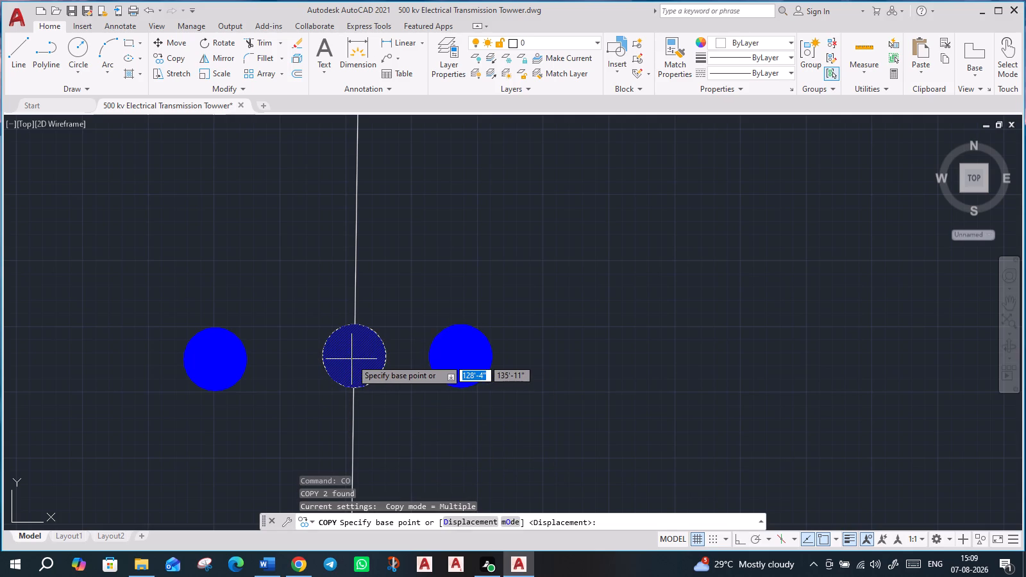
click(351, 359)
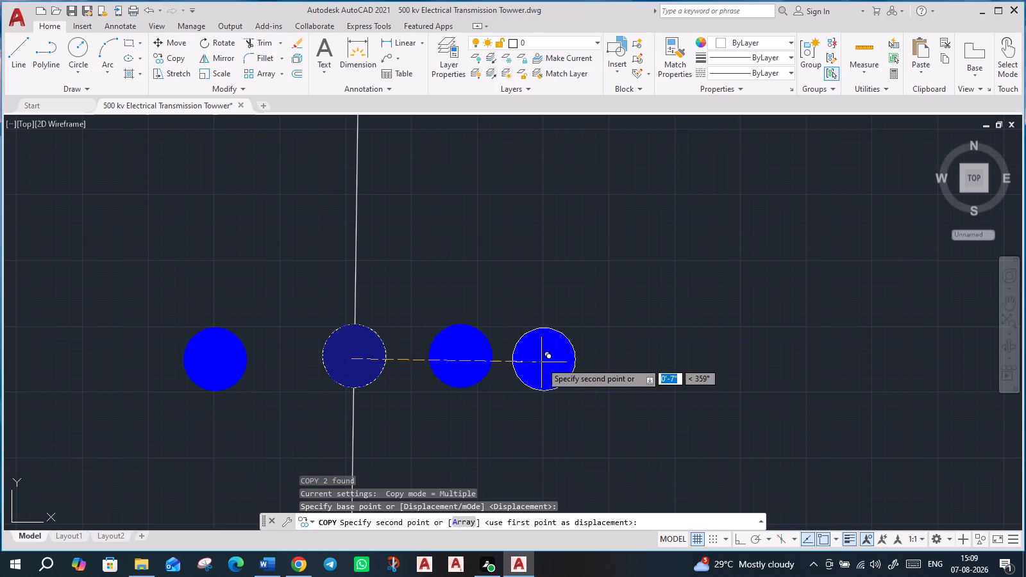
click(541, 362)
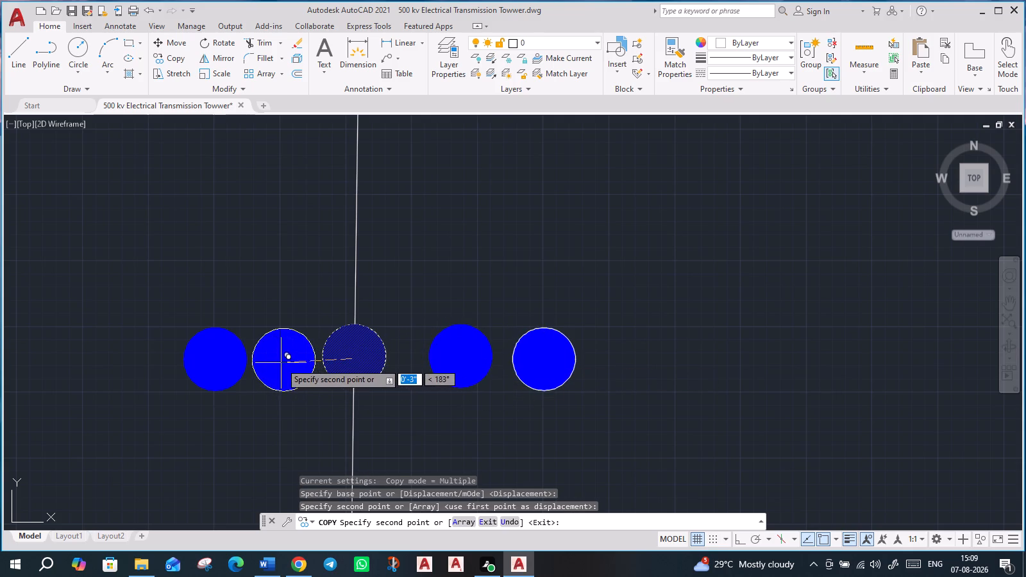
click(281, 363)
key(Escape)
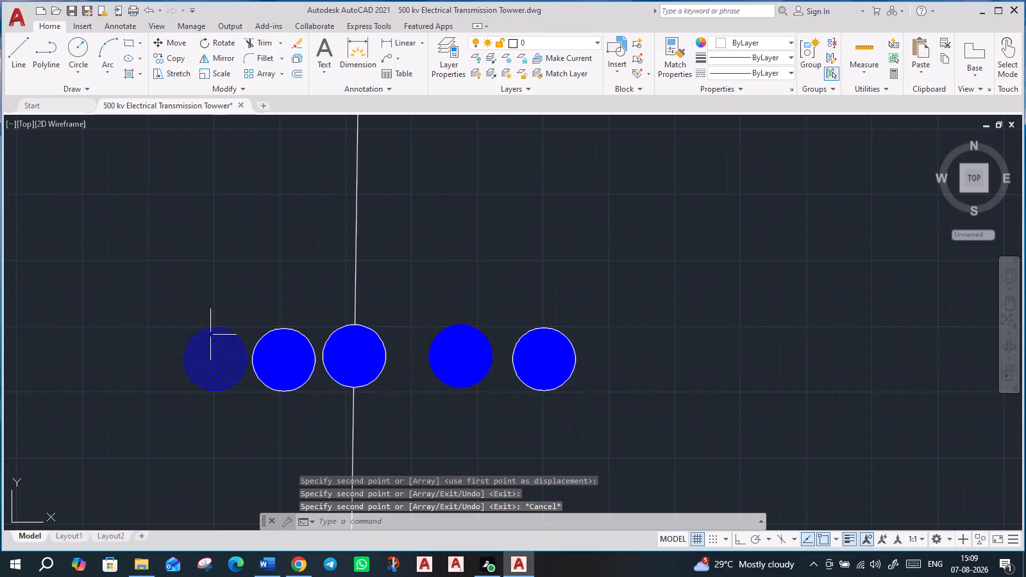
Delete the two blue fill copies that have no circle outline, one on each side of the hanging line.
click(189, 331)
click(196, 331)
click(201, 331)
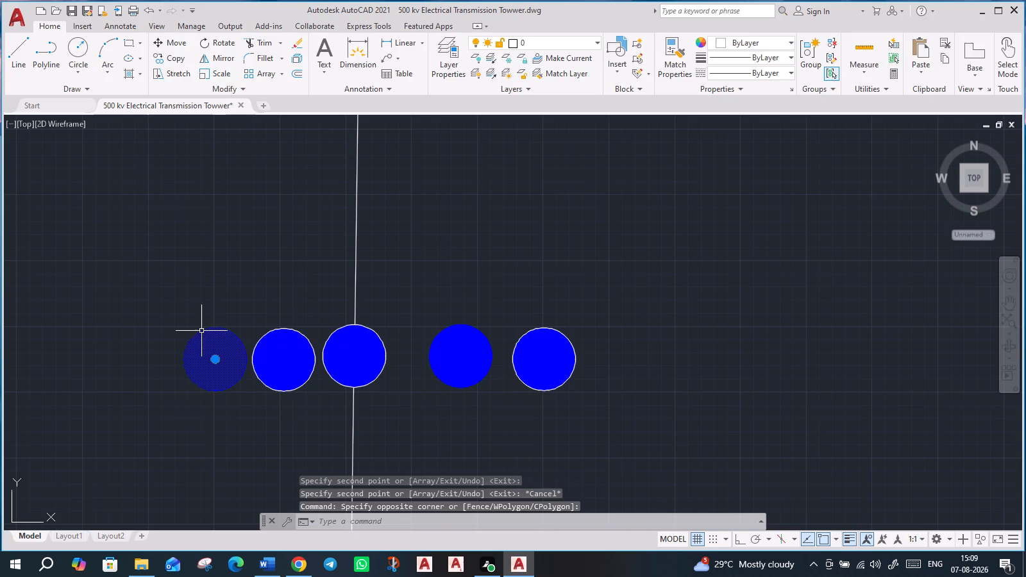
key(Delete)
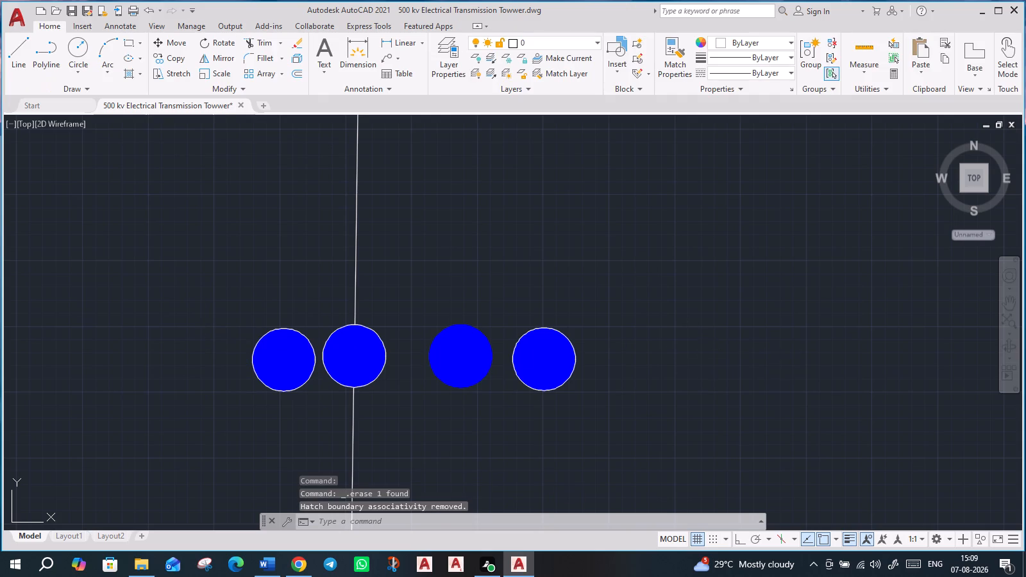
click(485, 360)
key(Delete)
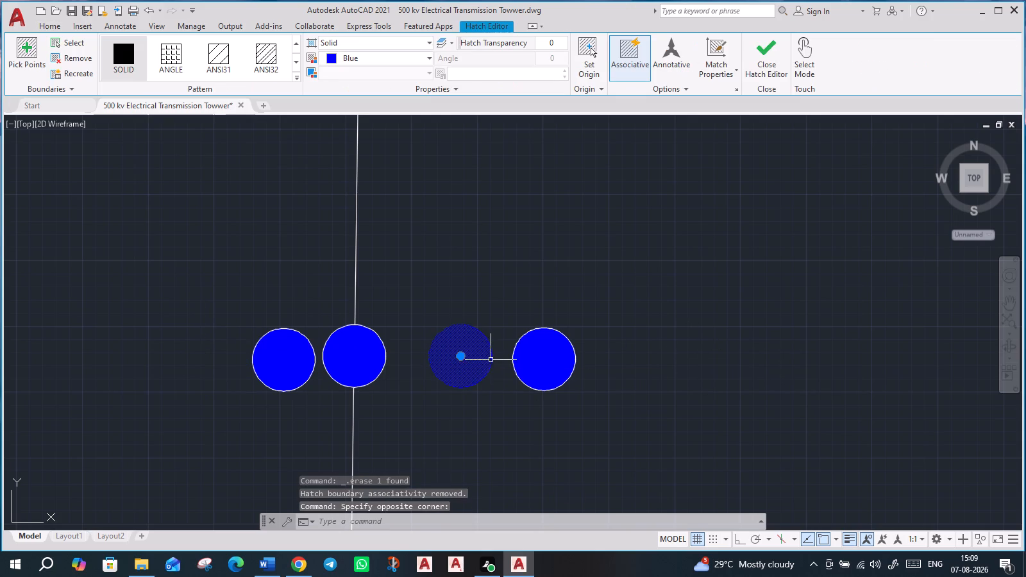
Move the outlined, filled circle right of the hanging line about 3" left, towards the line.
click(488, 308)
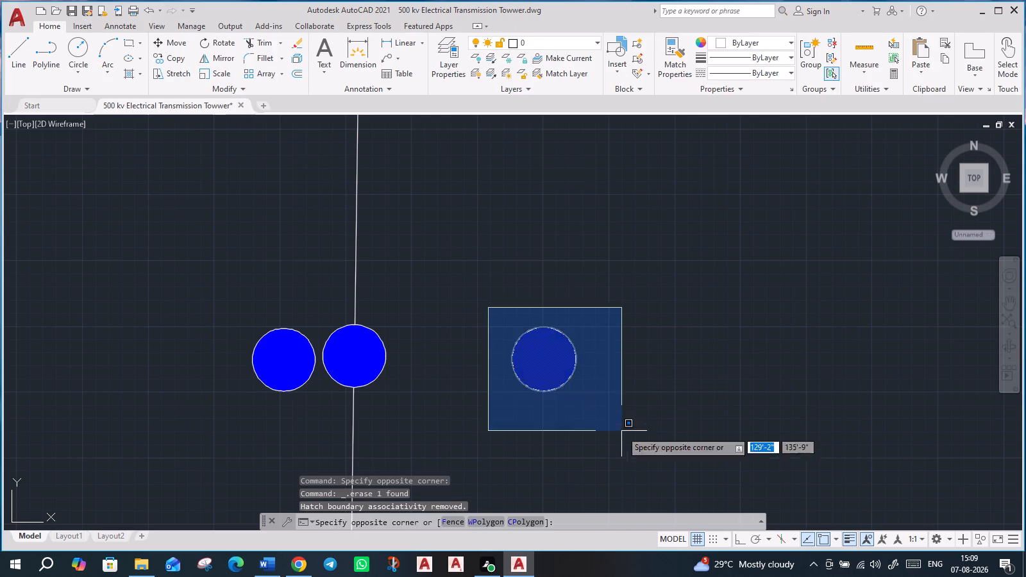
click(621, 431)
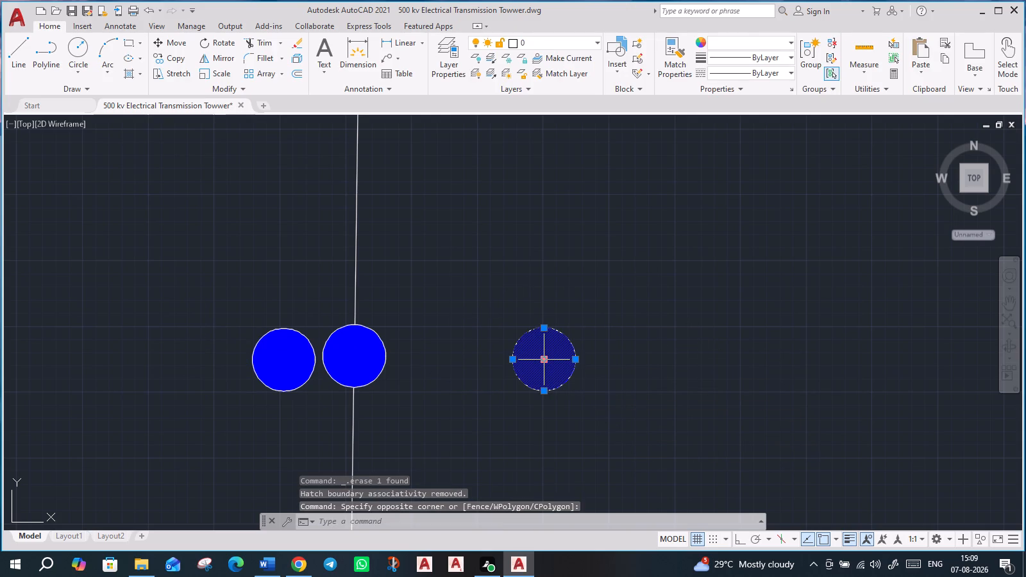
key(m)
key(Return)
drag(544, 362, 529, 360)
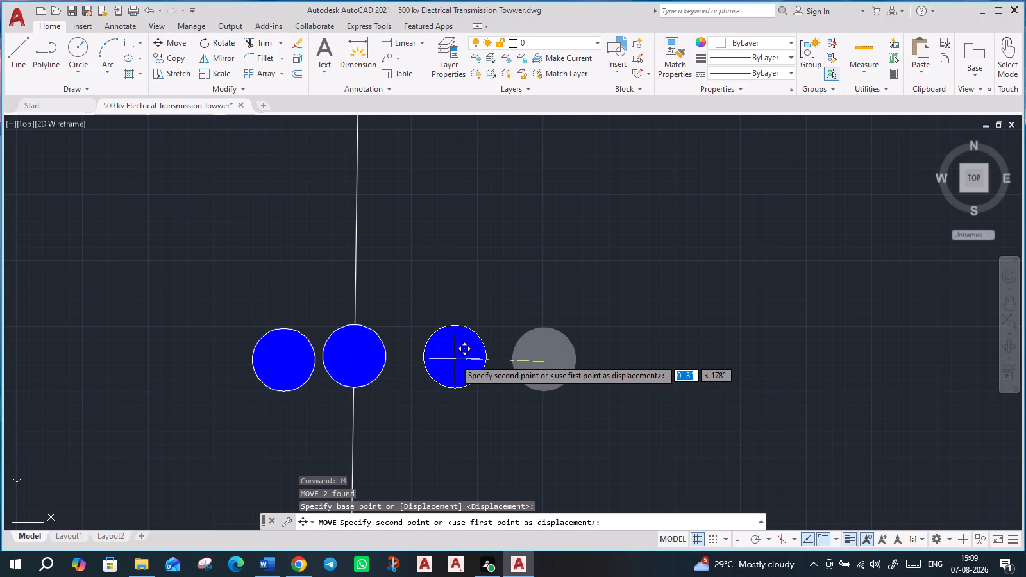
click(455, 359)
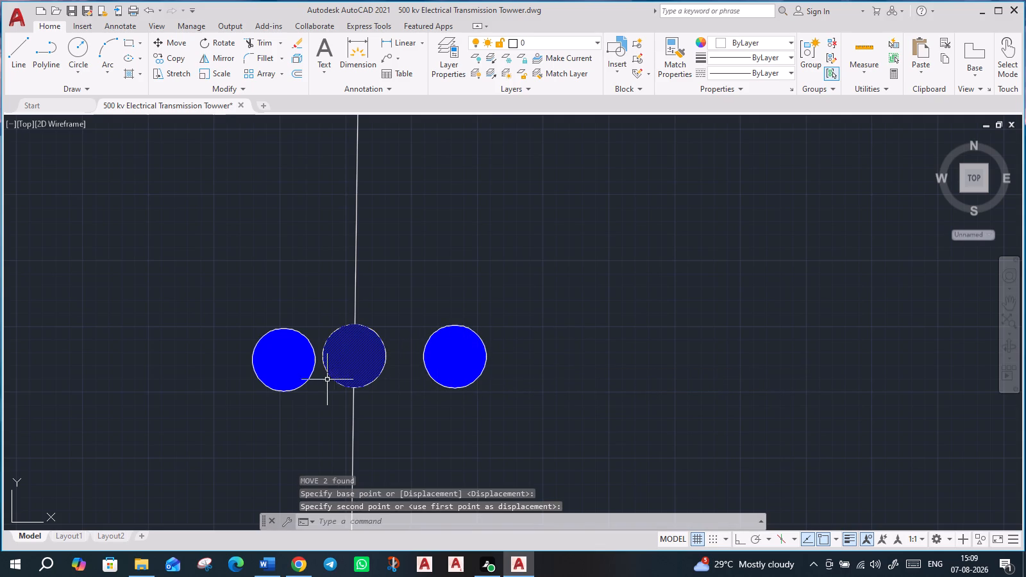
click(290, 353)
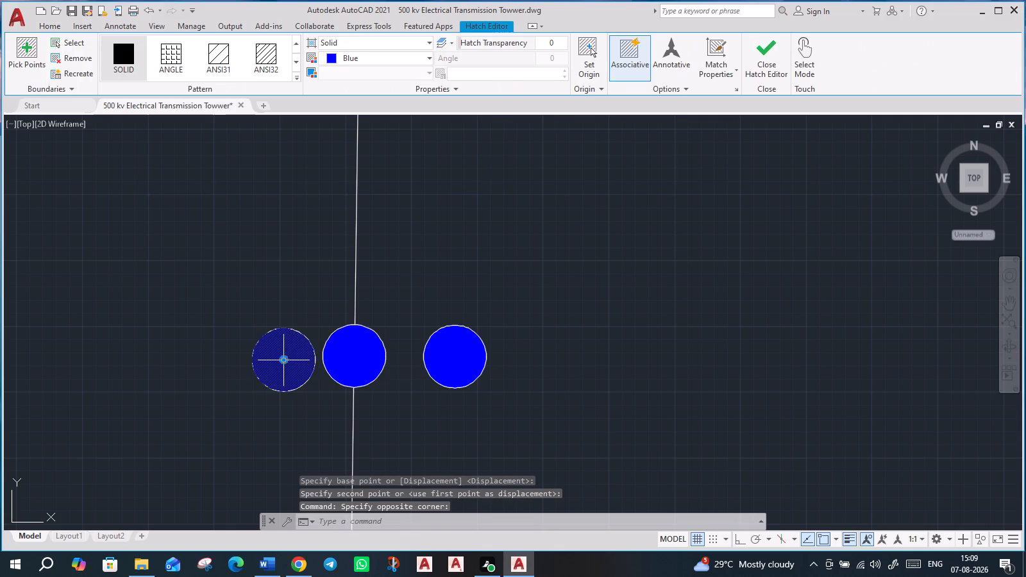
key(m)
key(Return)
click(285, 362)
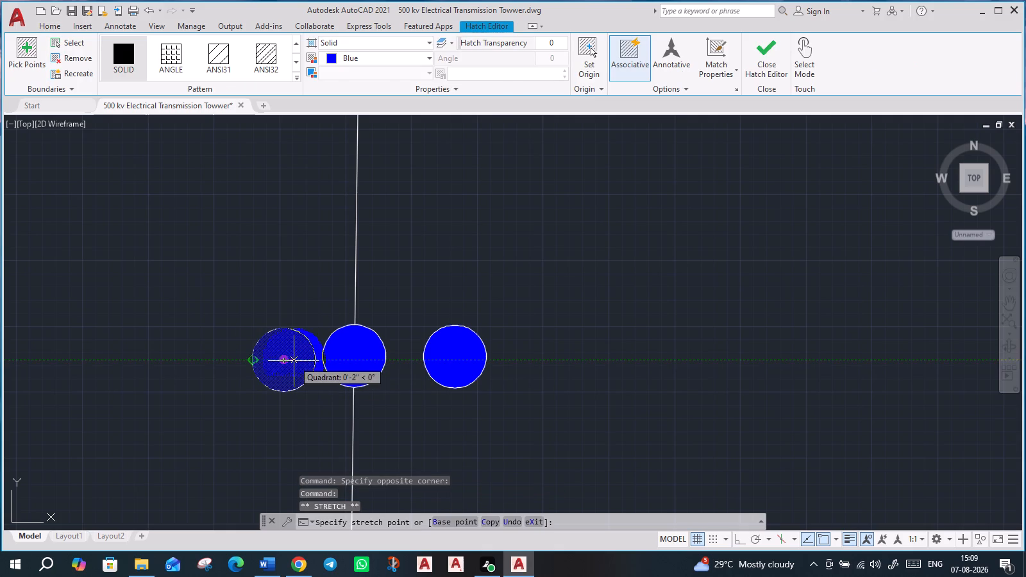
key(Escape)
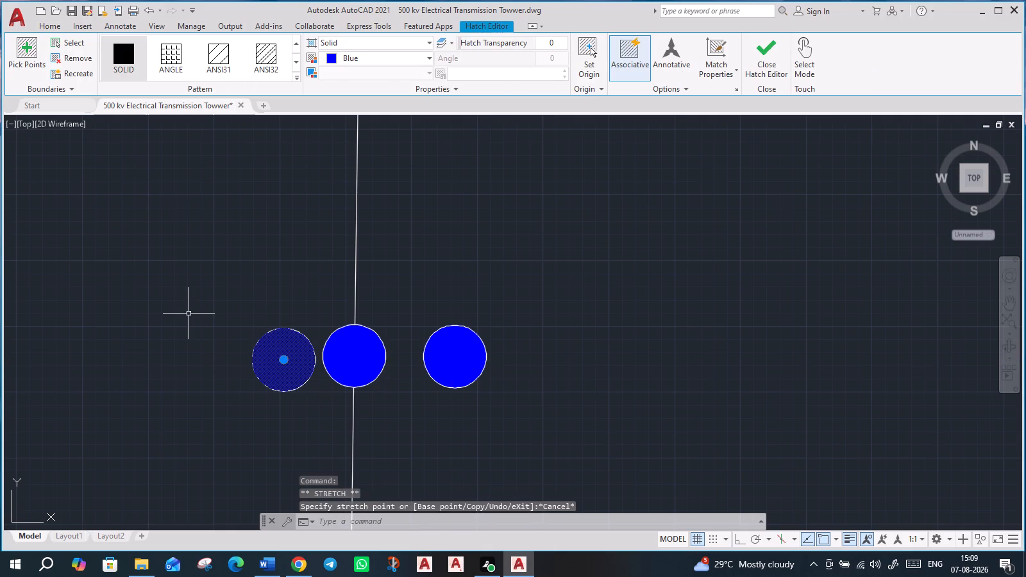
Move the circle left of the hanging line together with its blue fill about 1" further left.
click(189, 314)
click(317, 406)
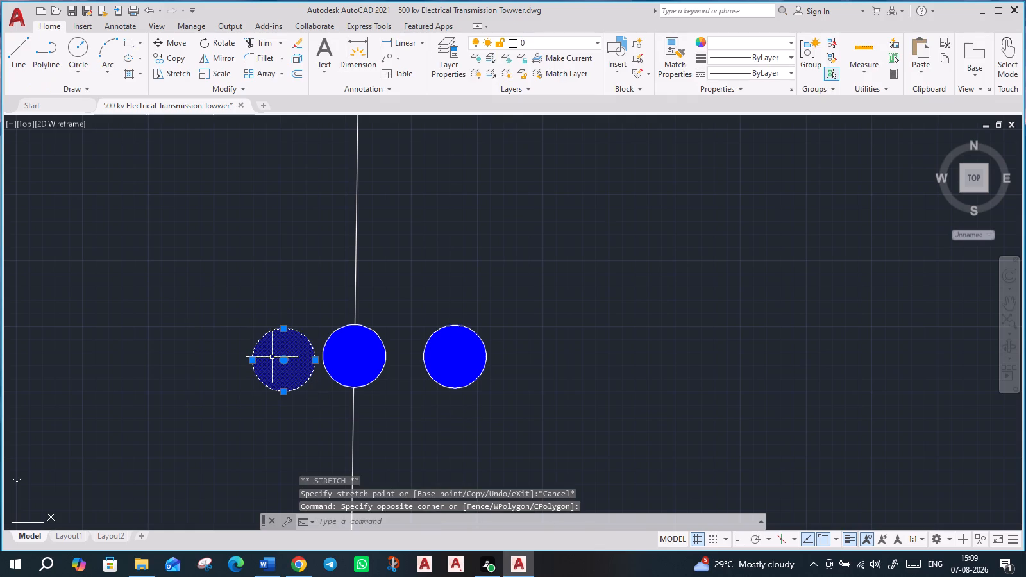
key(m)
key(Return)
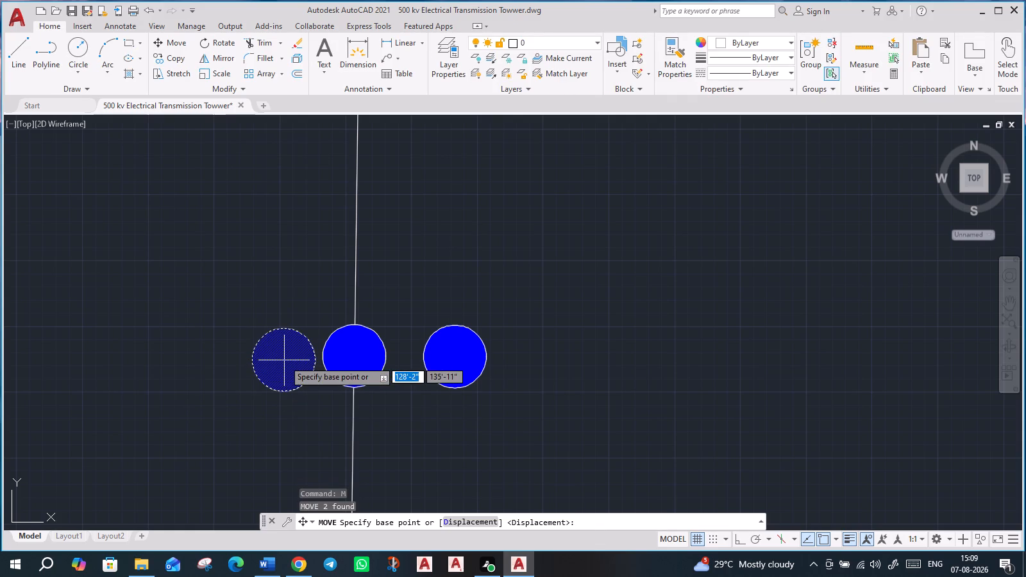
click(284, 360)
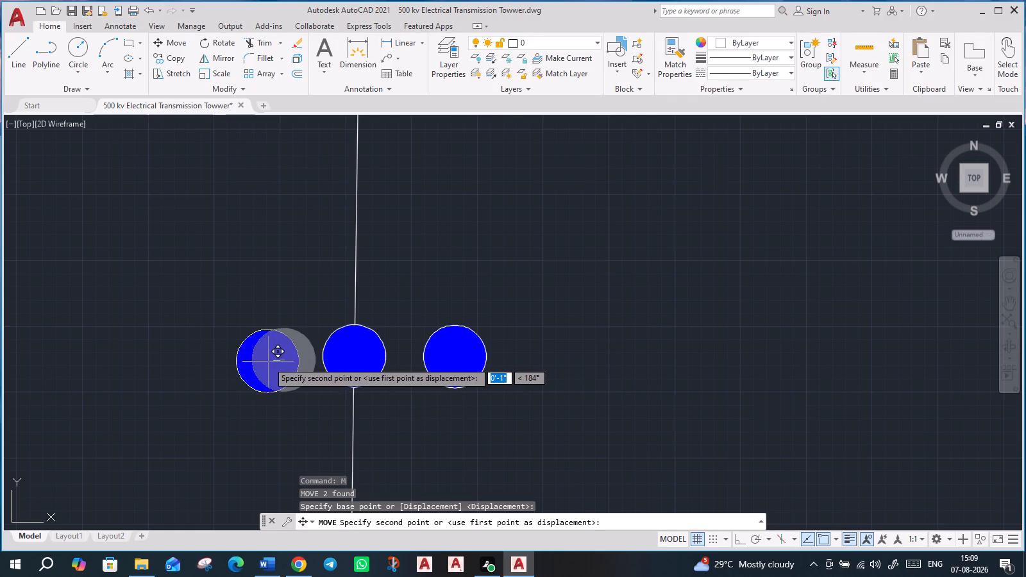
click(248, 362)
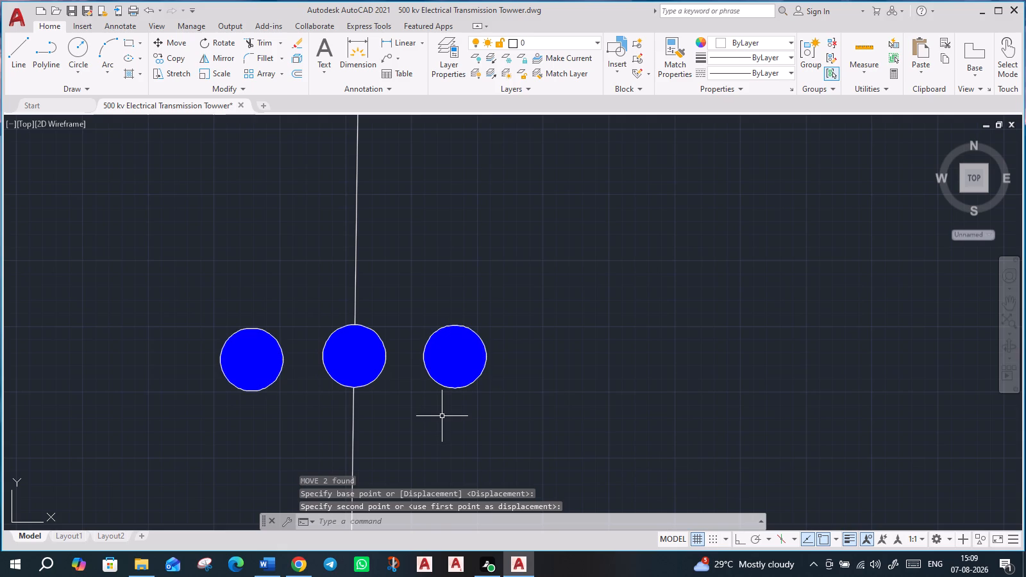
key(Escape)
Raise the left circle and its fill slightly by their centre so they sit level with the central circle.
scroll(440, 416, down, 1)
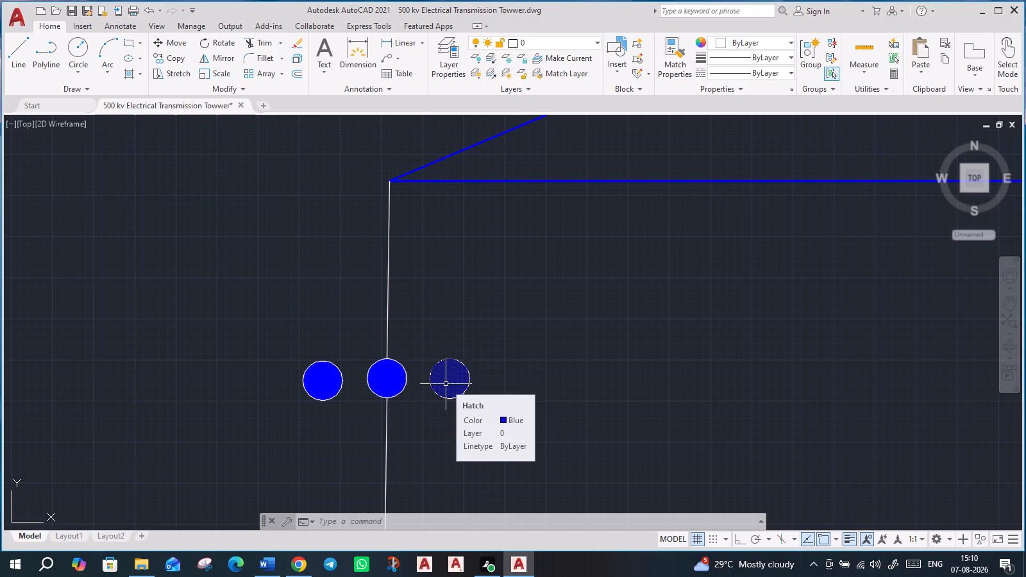
scroll(421, 364, up, 2)
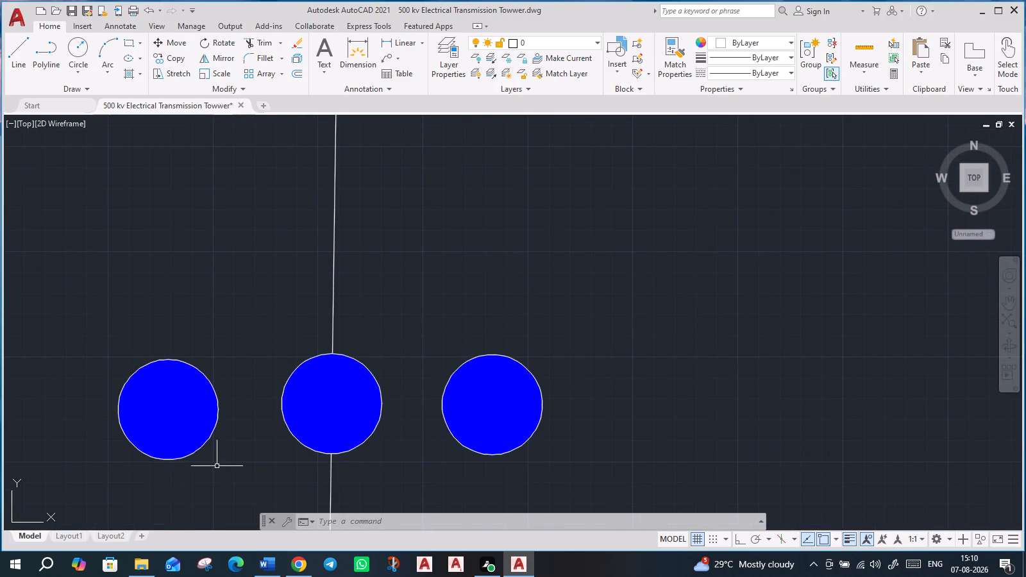
drag(220, 466, 213, 463)
click(119, 359)
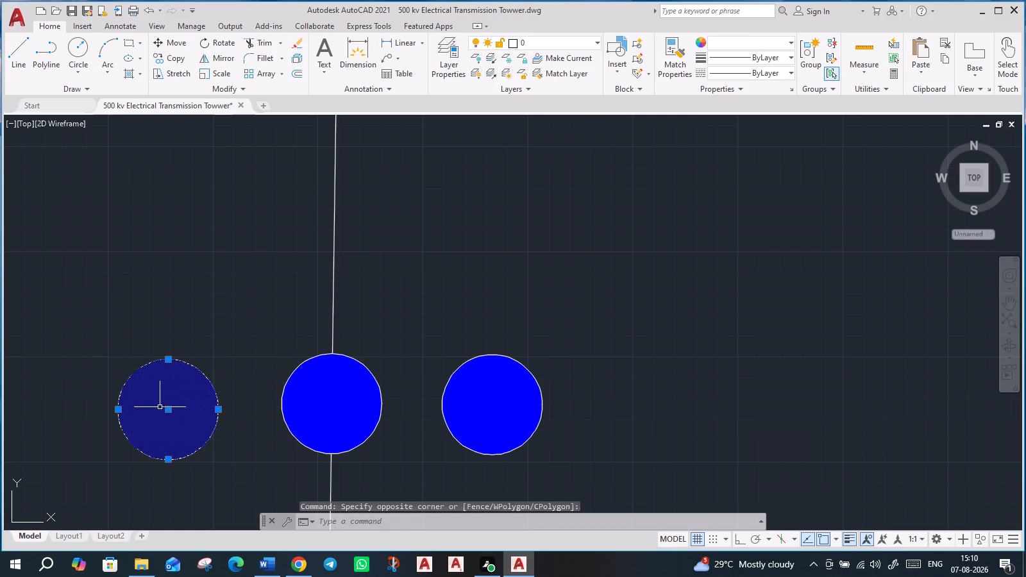
drag(167, 412, 167, 405)
click(167, 405)
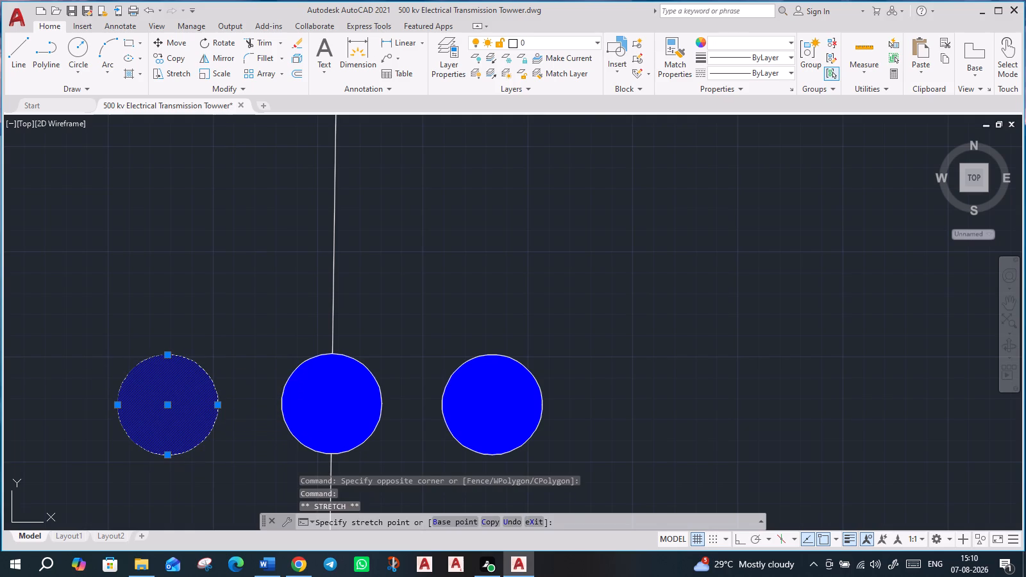
key(Escape)
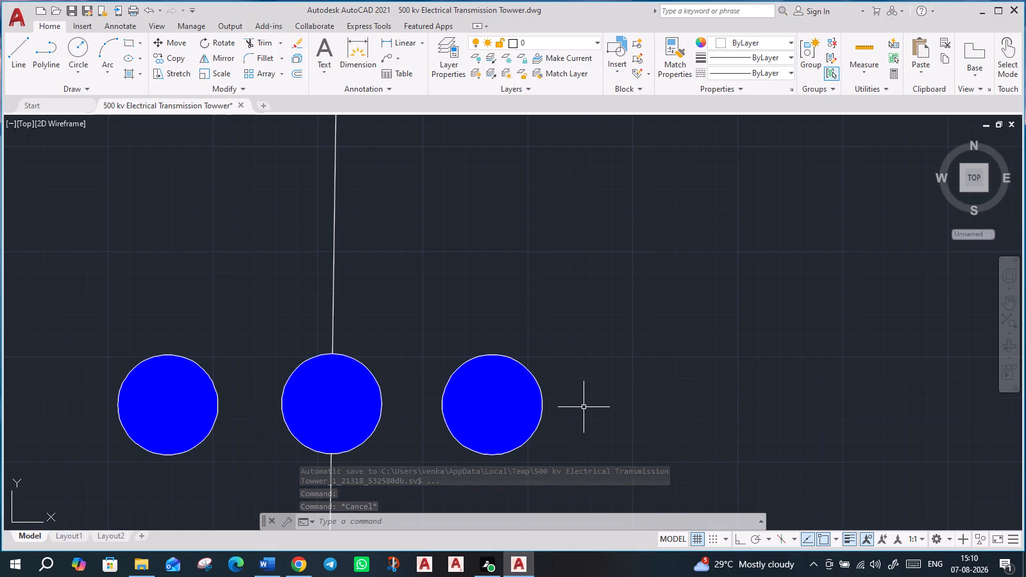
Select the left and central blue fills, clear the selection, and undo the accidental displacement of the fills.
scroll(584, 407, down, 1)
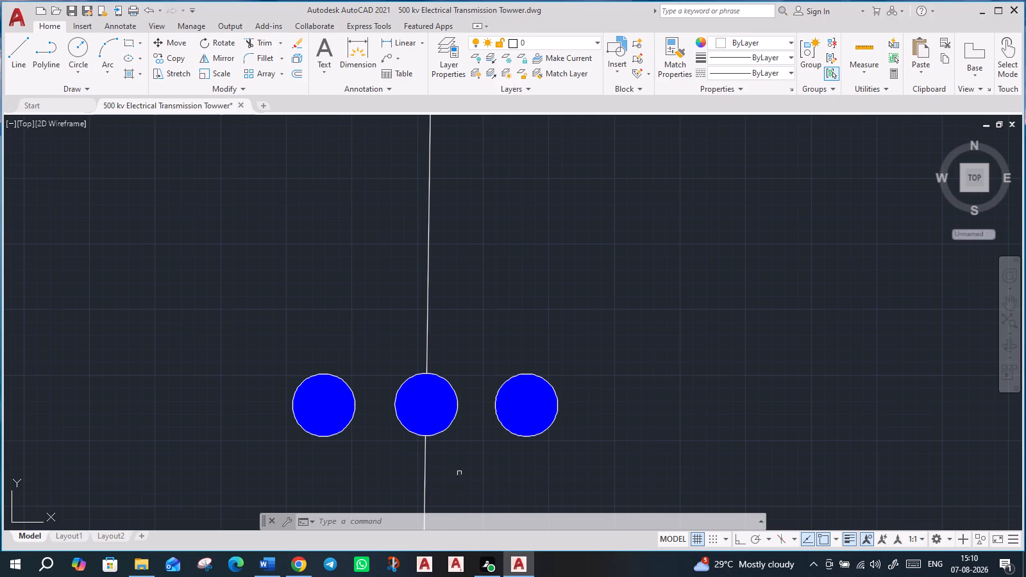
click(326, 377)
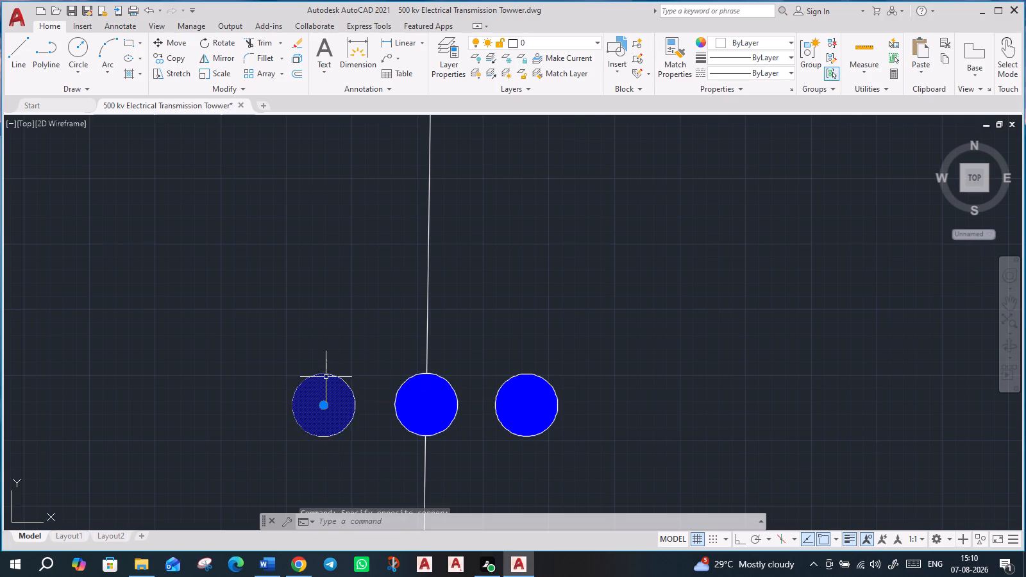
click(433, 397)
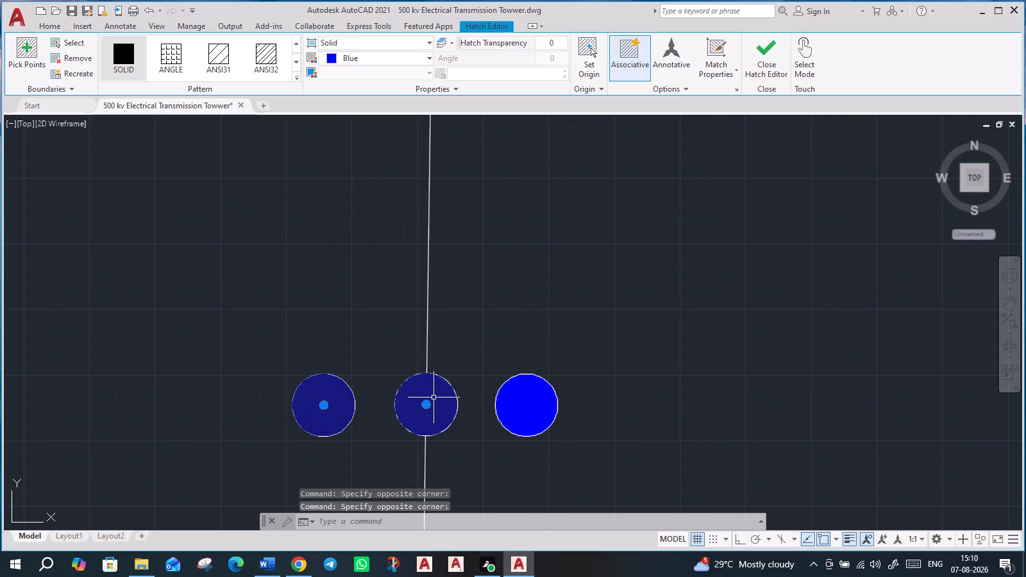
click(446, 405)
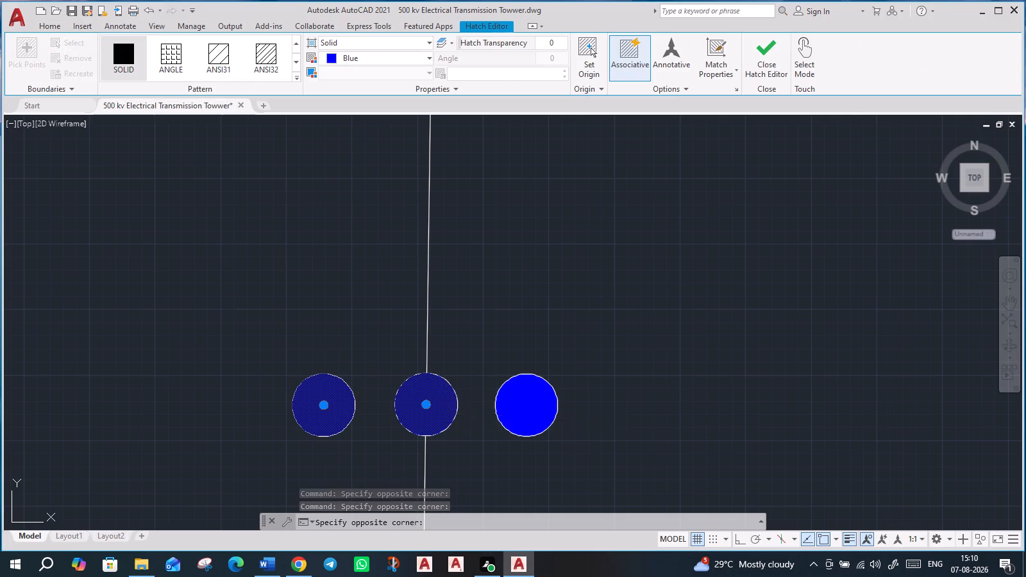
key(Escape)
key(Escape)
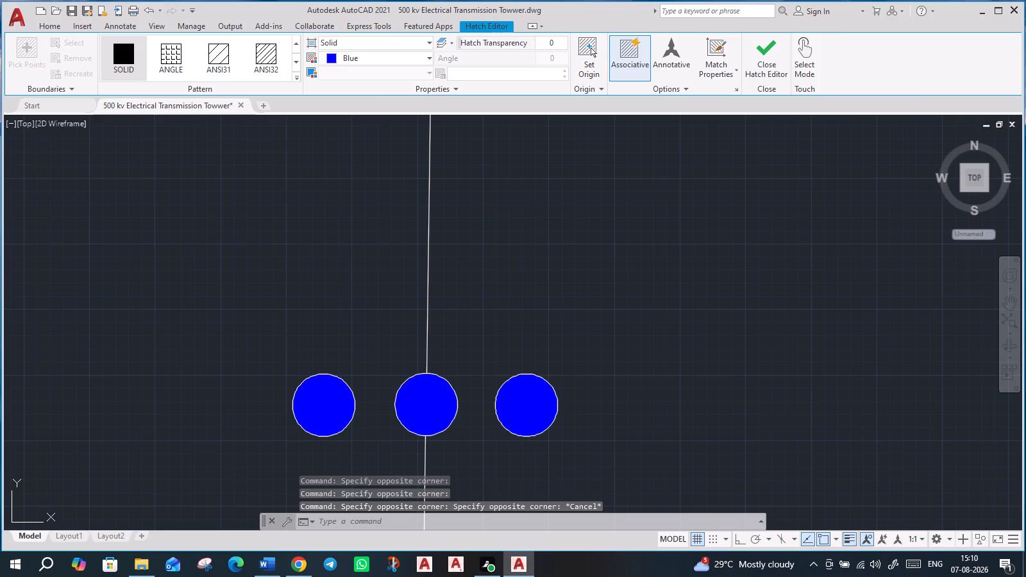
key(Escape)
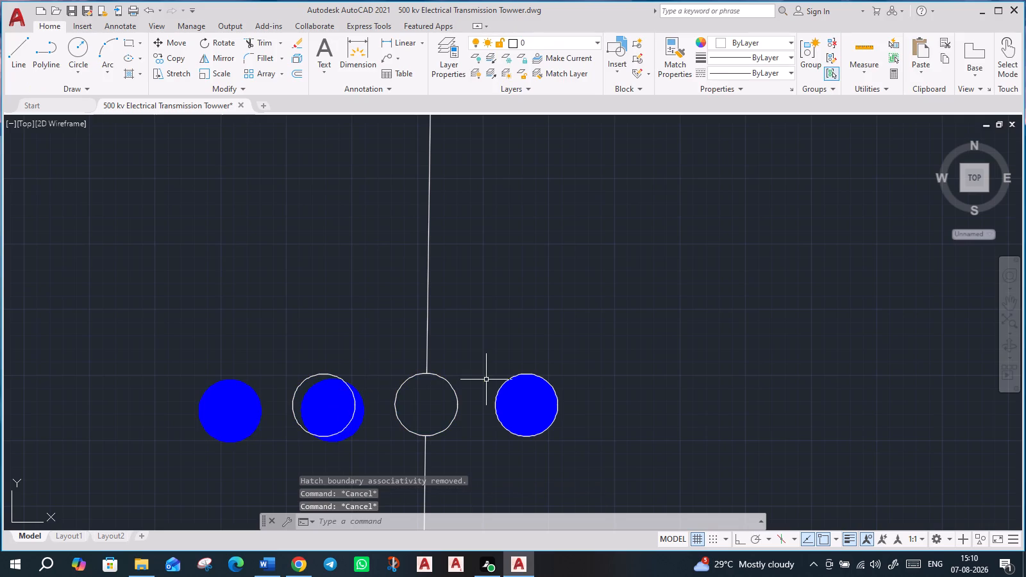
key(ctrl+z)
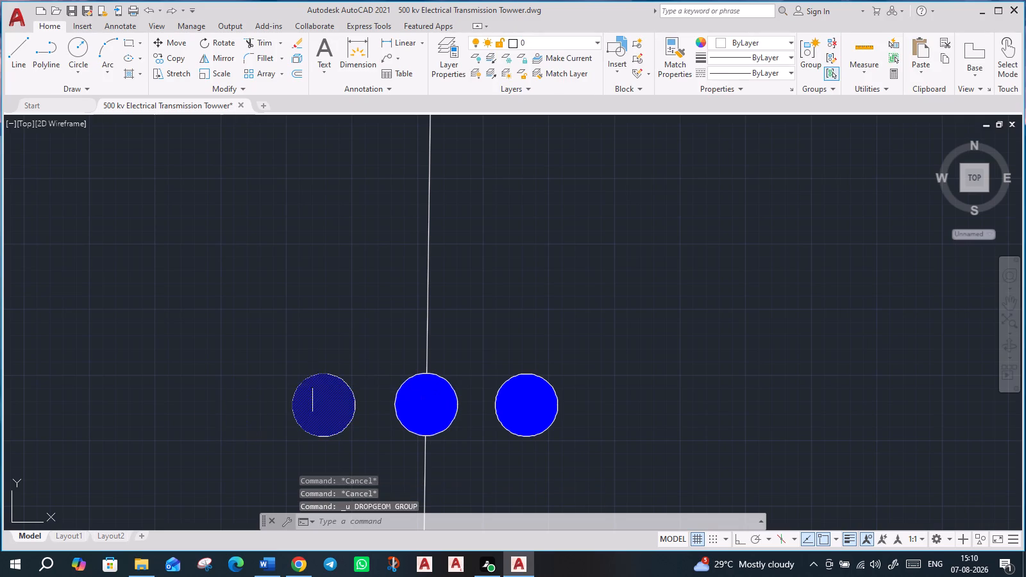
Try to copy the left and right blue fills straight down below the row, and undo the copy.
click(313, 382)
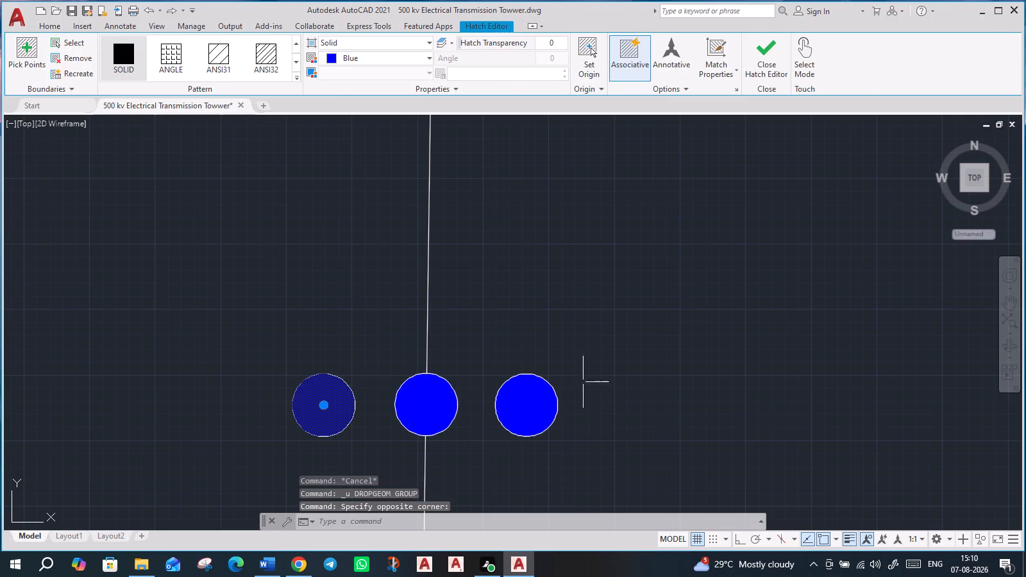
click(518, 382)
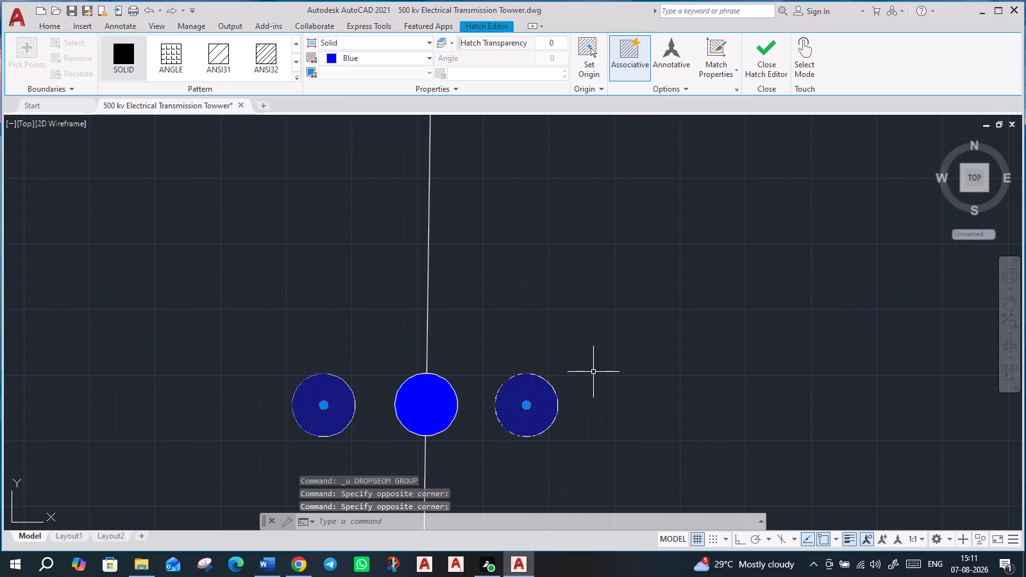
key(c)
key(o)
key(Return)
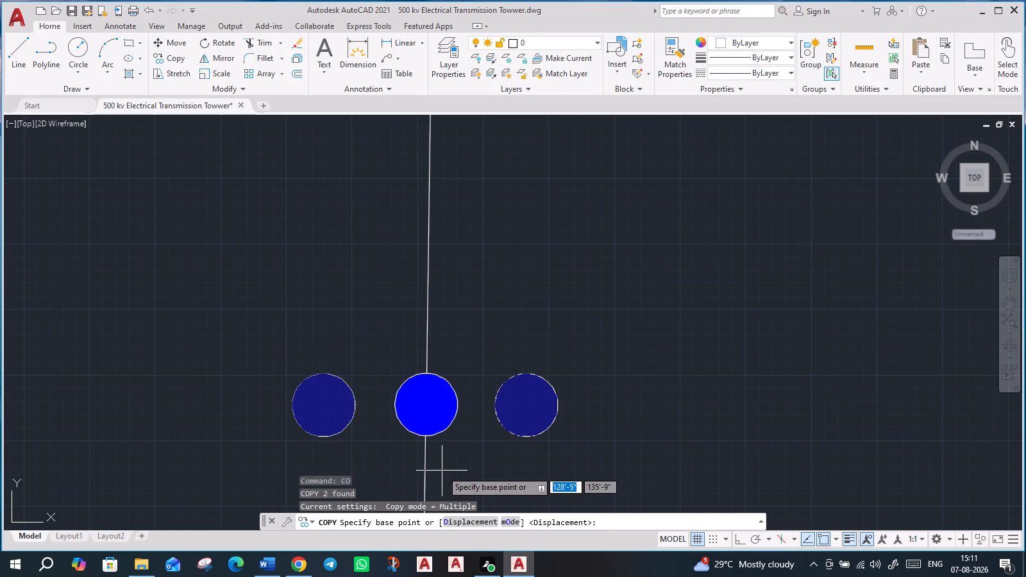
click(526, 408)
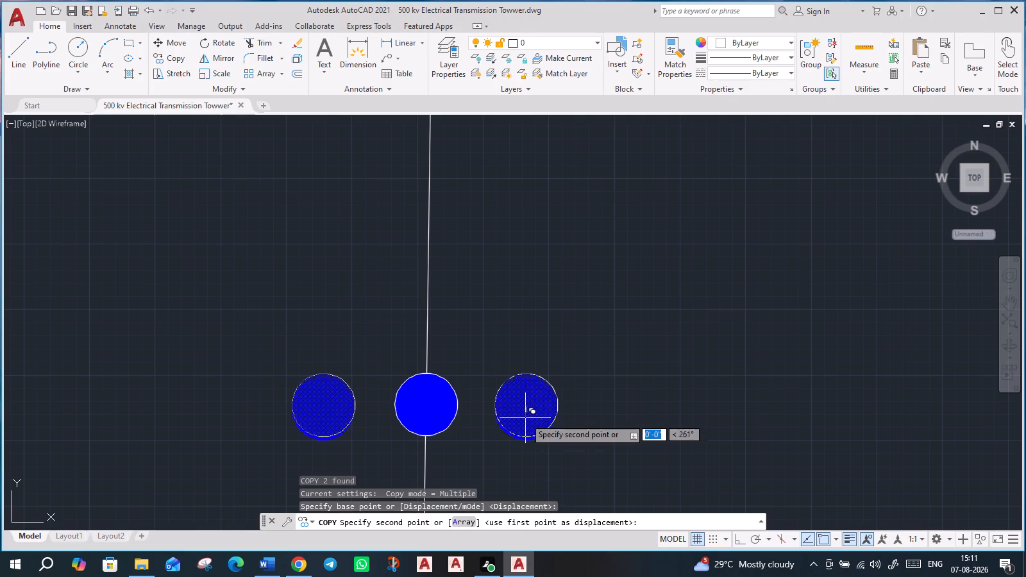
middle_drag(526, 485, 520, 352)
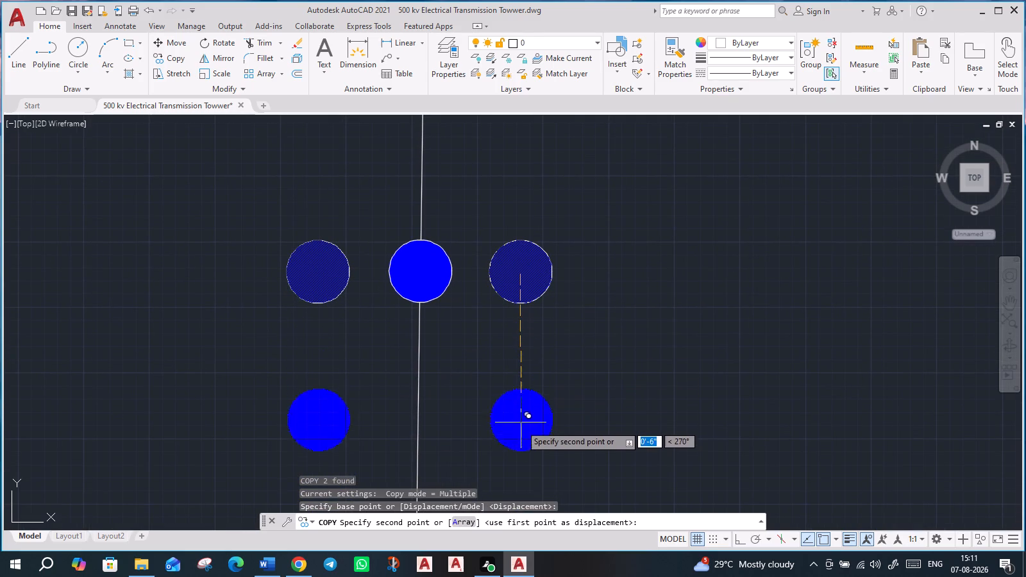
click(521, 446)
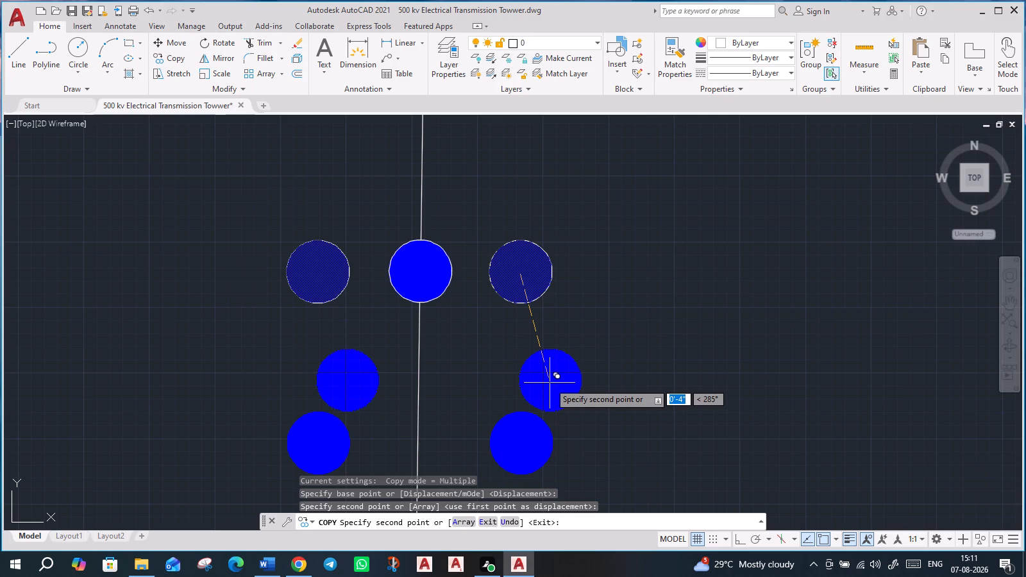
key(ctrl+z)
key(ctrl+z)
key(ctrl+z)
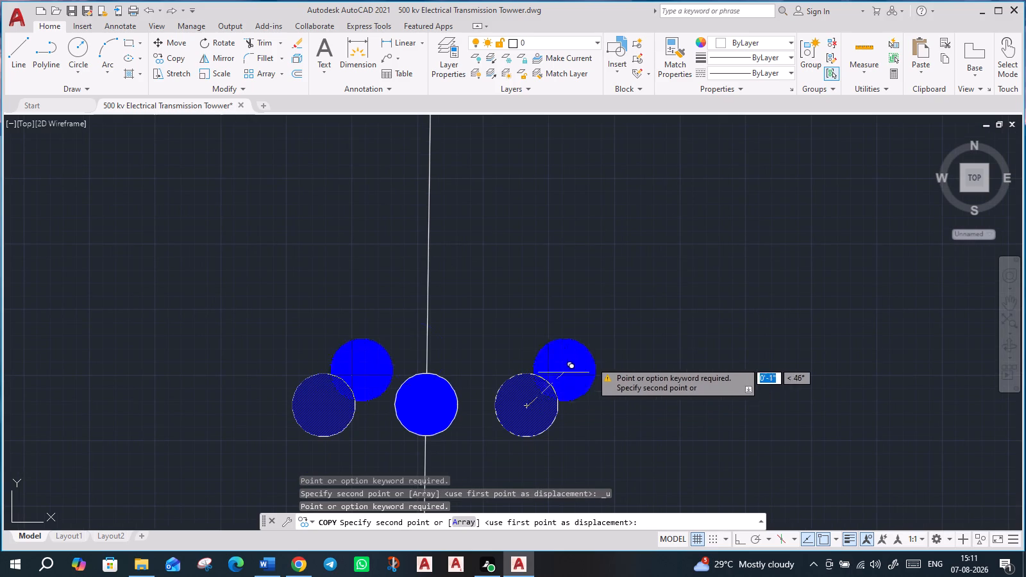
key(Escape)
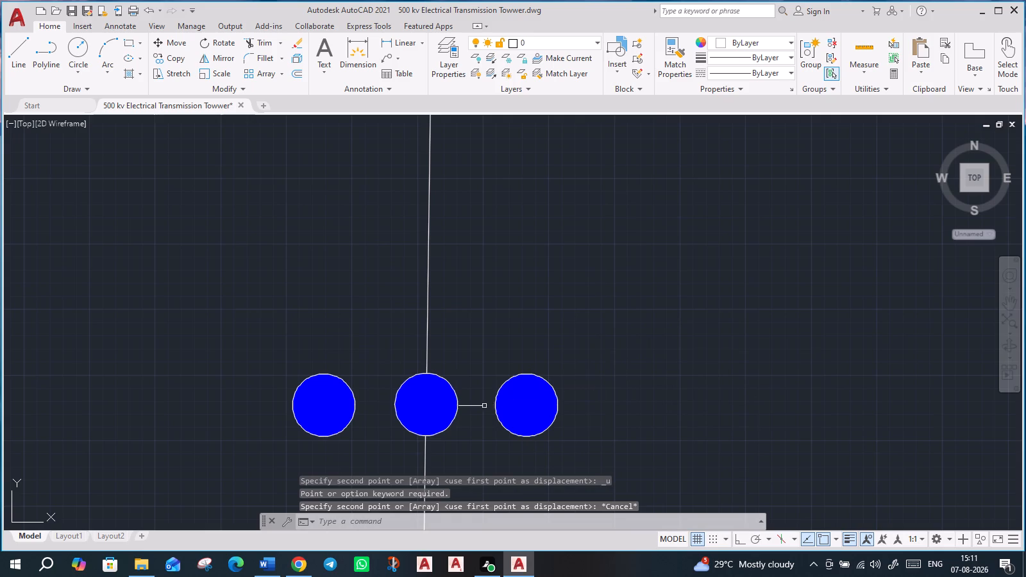
Move the left and right circles with their fills about 6" down, below the central circle on the hanging line.
click(512, 379)
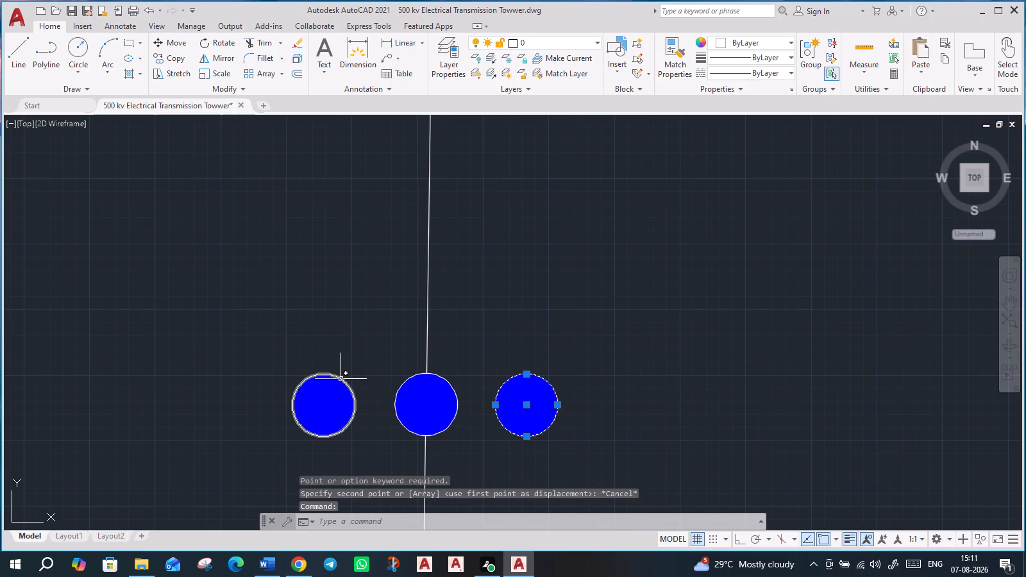
click(341, 379)
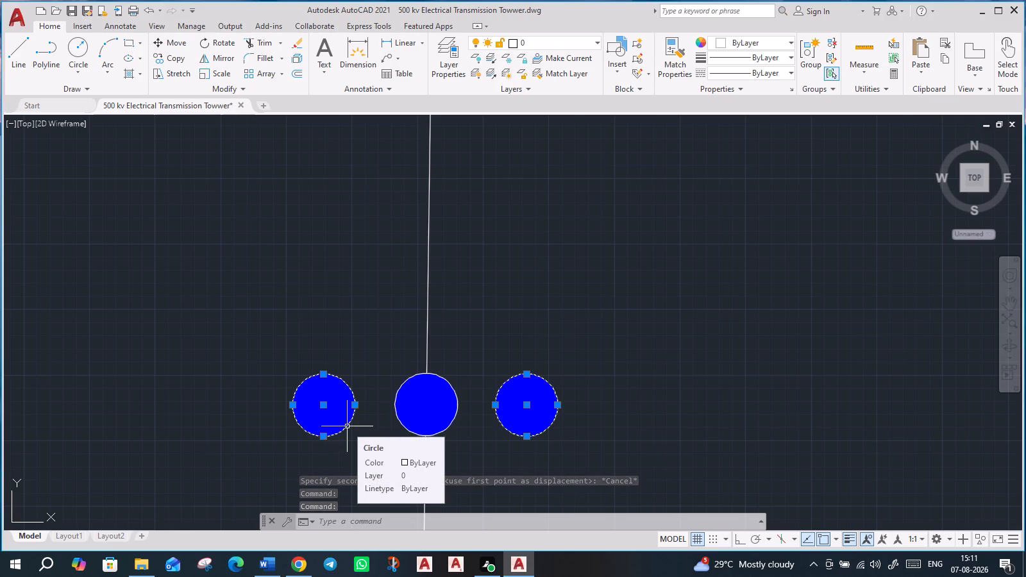
text(mo)
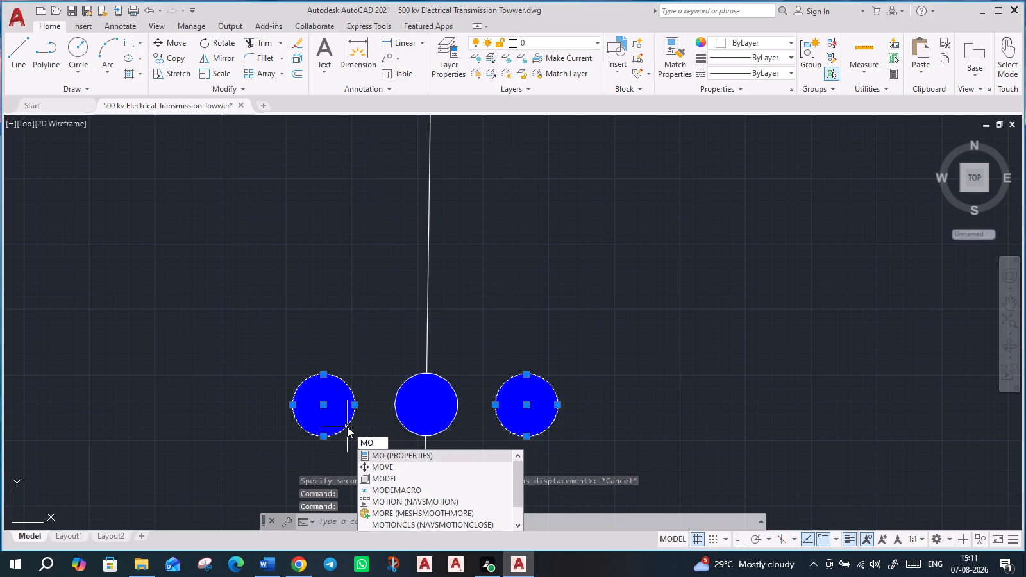
key(BackSpace)
key(Return)
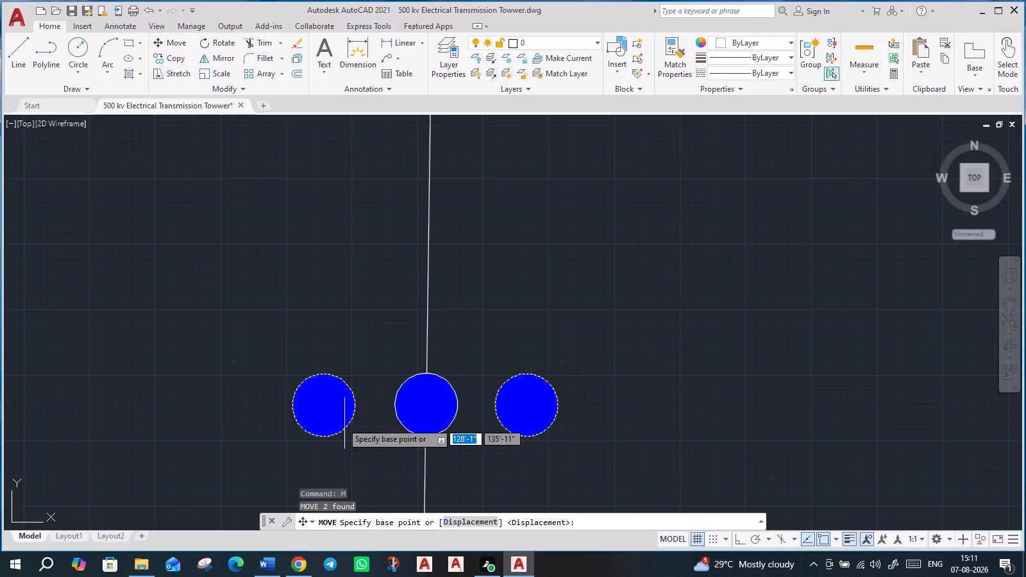
click(324, 404)
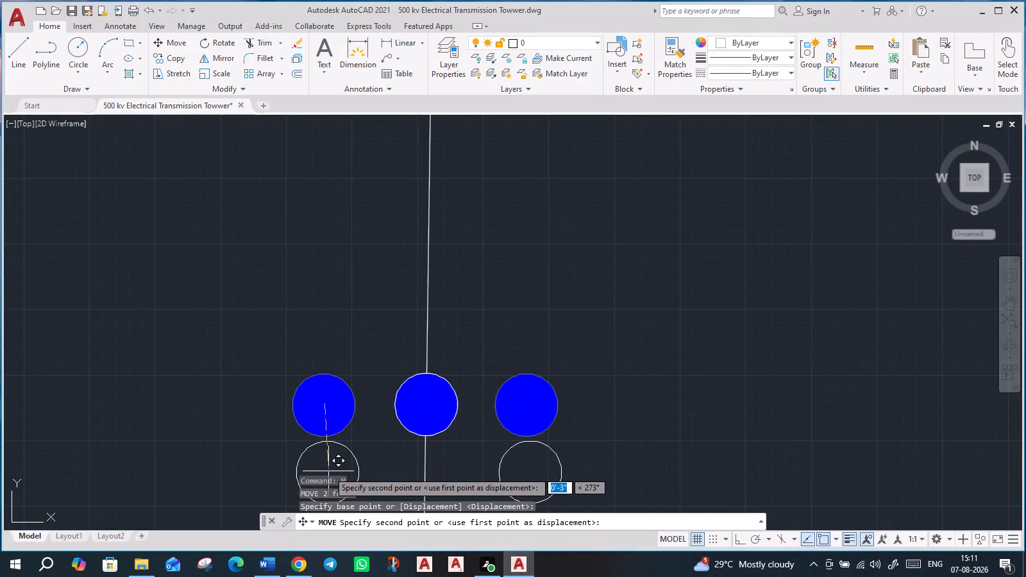
middle_drag(328, 471, 332, 381)
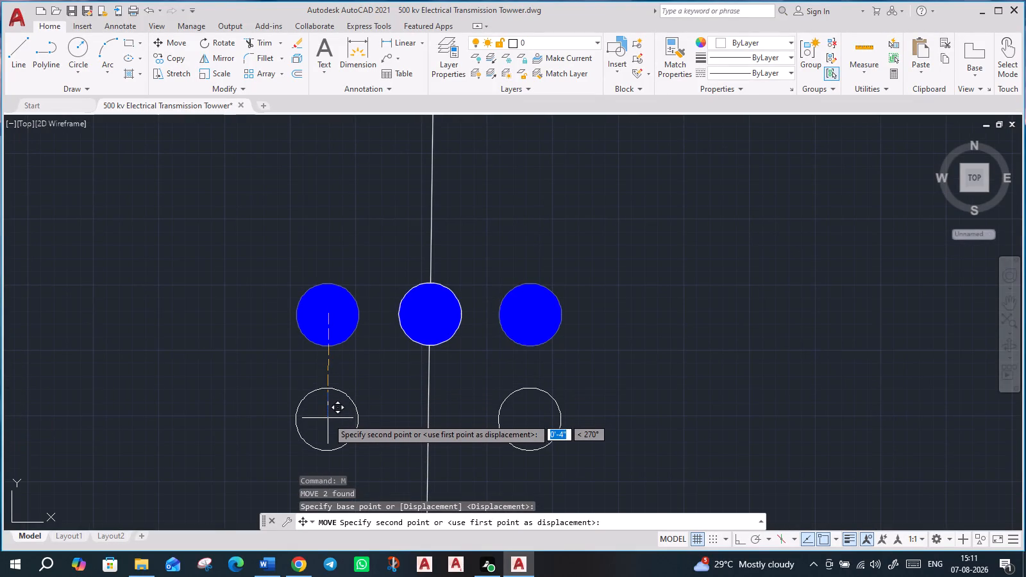
click(326, 462)
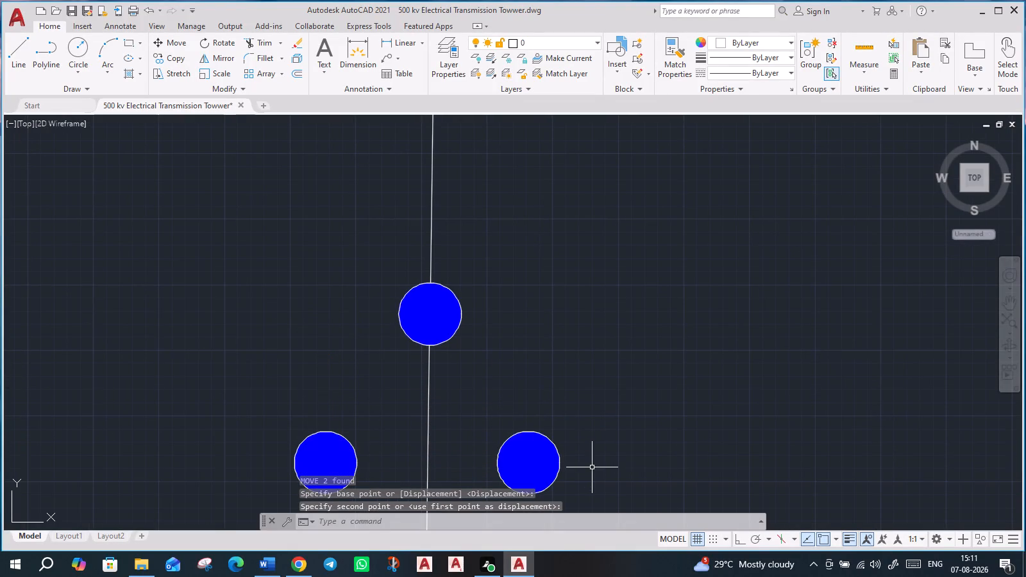
Move the left and right filled circles about 9" further straight down beside the hanging line, with Ortho on.
middle_drag(593, 467, 582, 359)
scroll(584, 372, down, 2)
scroll(620, 419, down, 1)
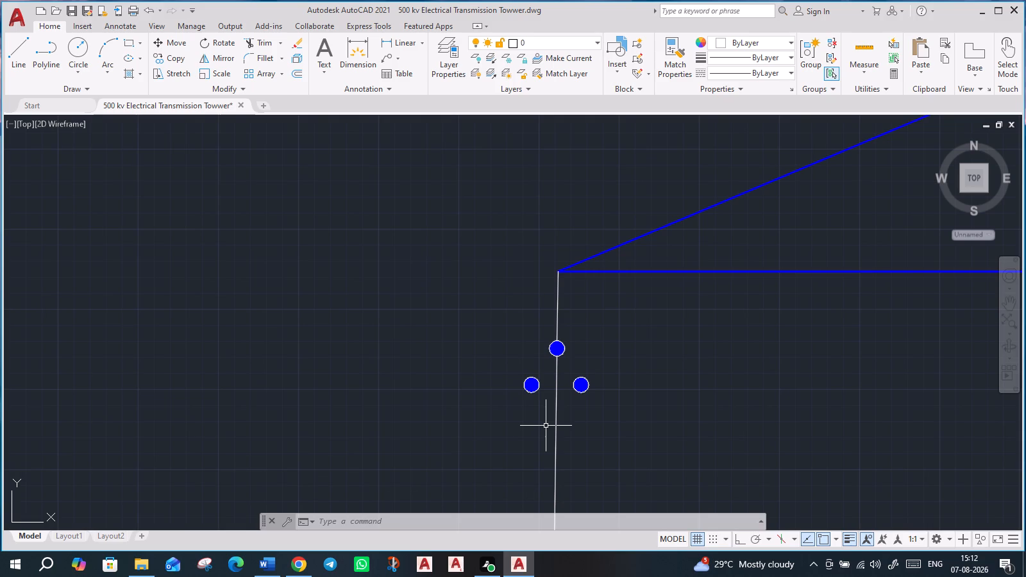
click(538, 382)
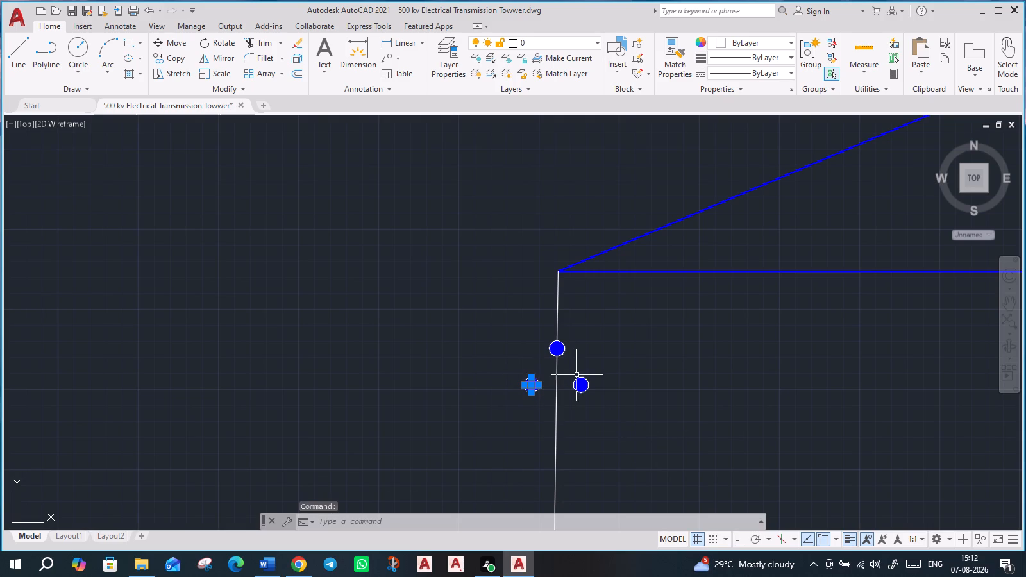
click(576, 377)
key(m)
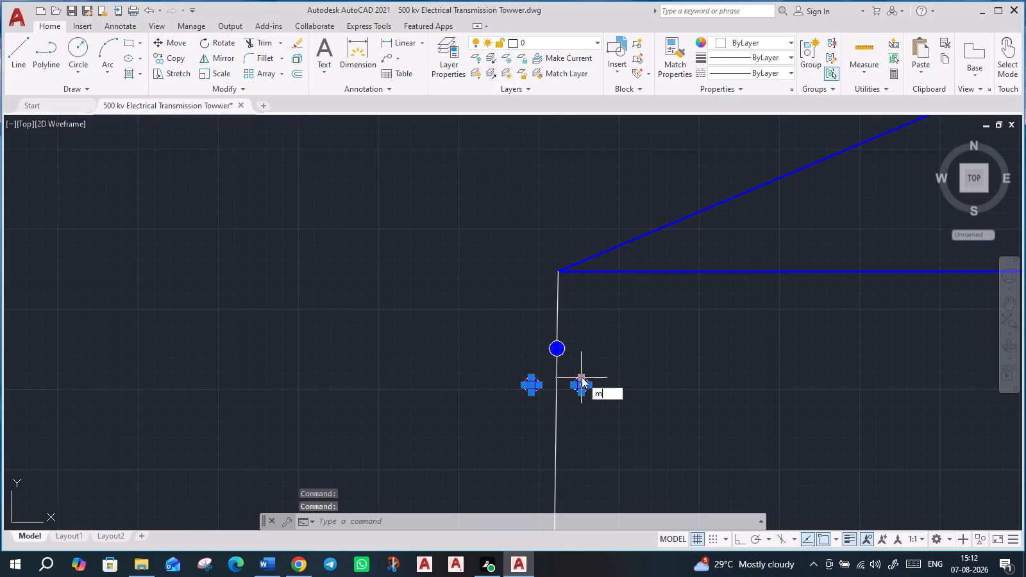
key(Return)
scroll(617, 418, down, 3)
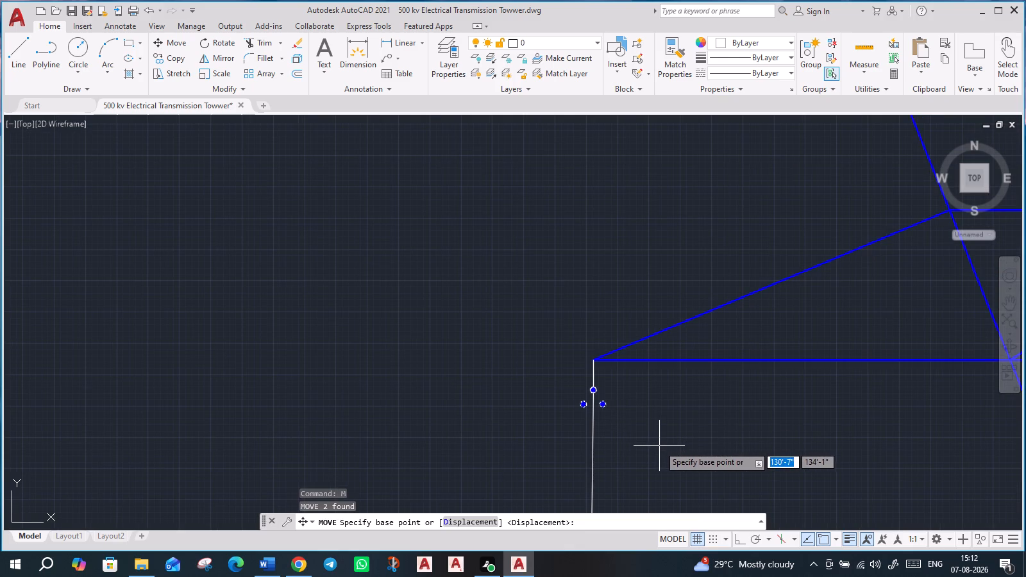
middle_drag(680, 475, 539, 345)
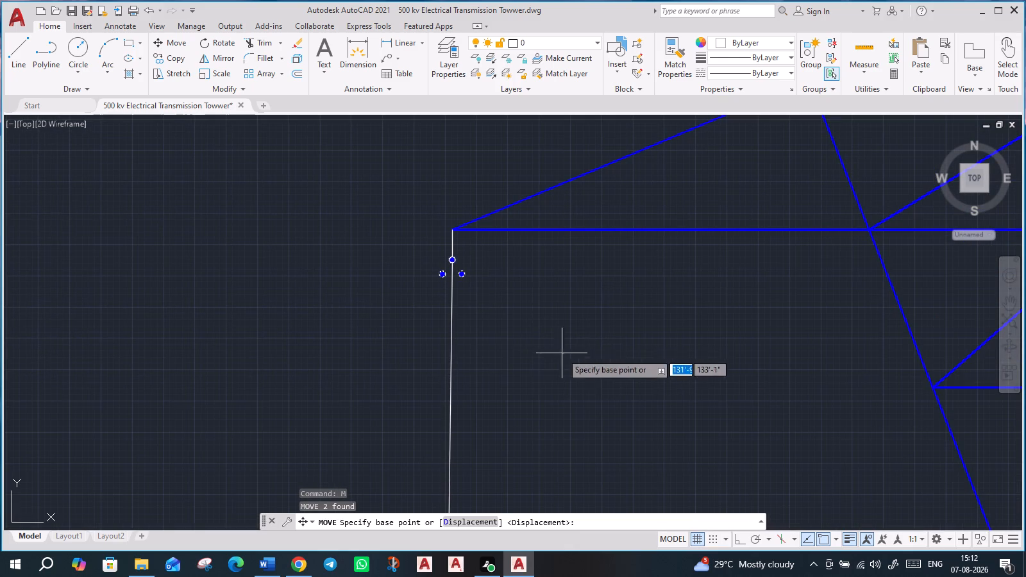
scroll(393, 271, up, 2)
scroll(516, 276, up, 2)
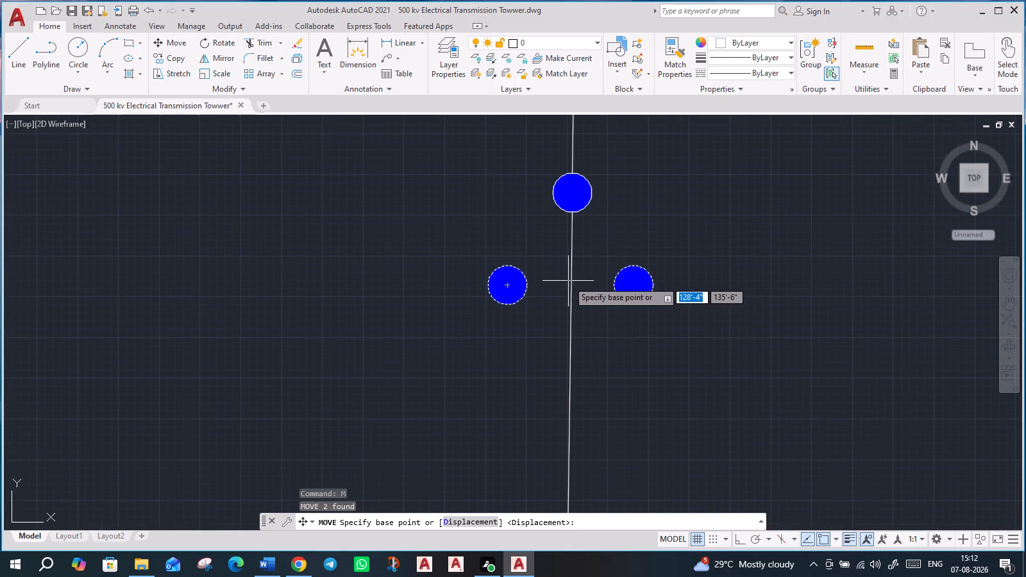
click(635, 285)
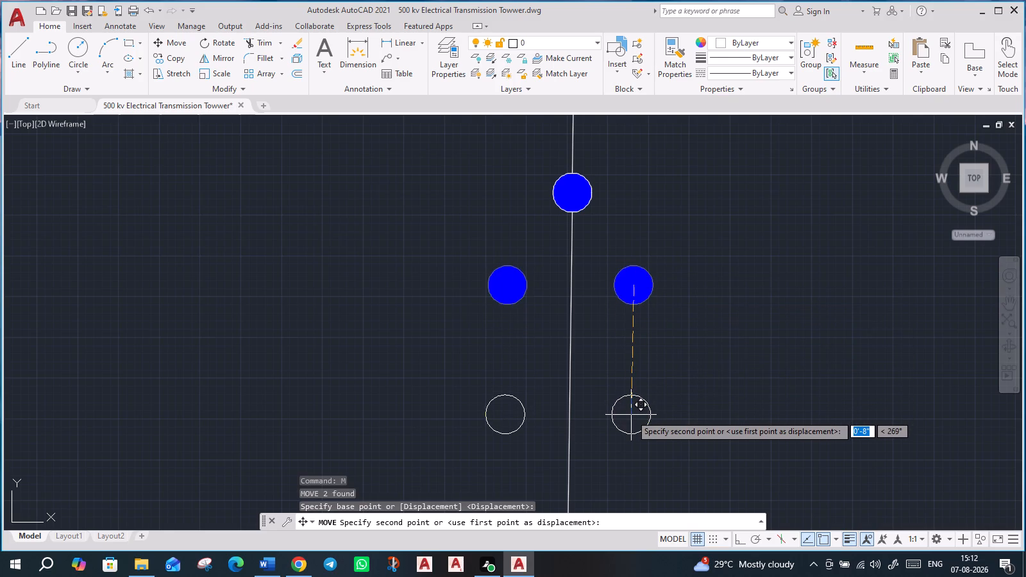
key(F8)
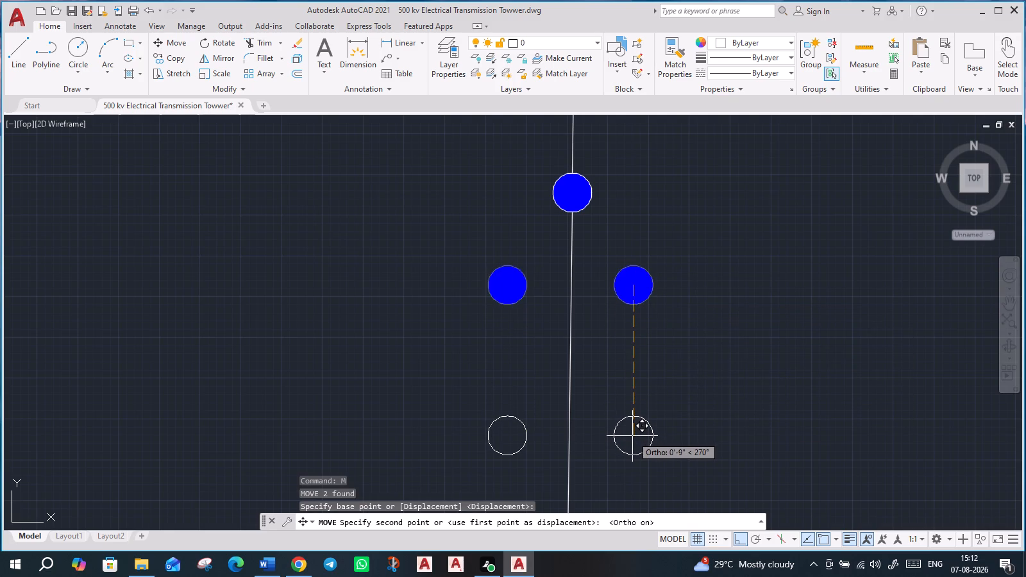
click(632, 436)
Examine the hanging line and its three circles against the crossarm and the whole tower elevation.
scroll(633, 436, down, 2)
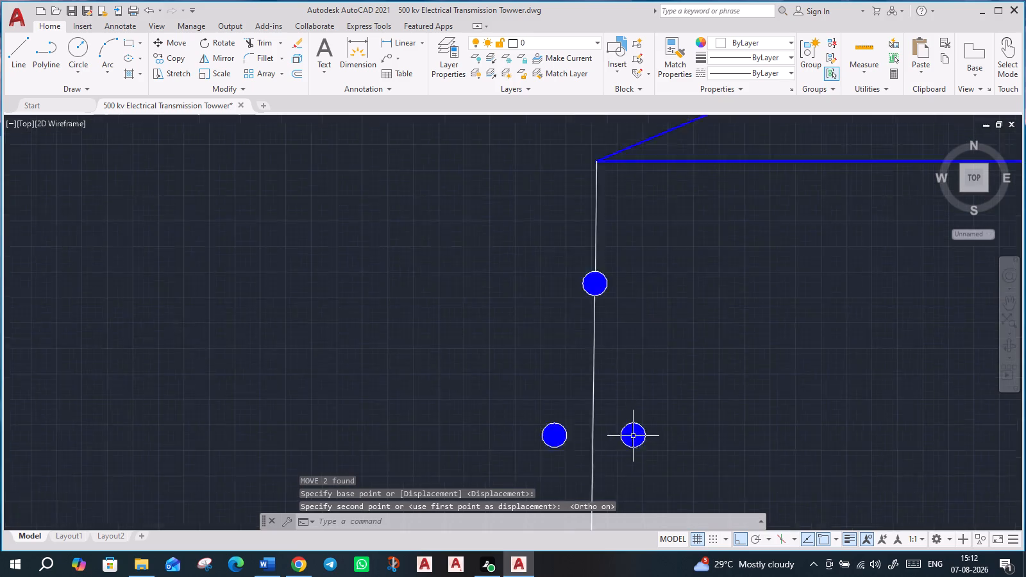
scroll(633, 436, down, 1)
middle_drag(721, 442, 606, 356)
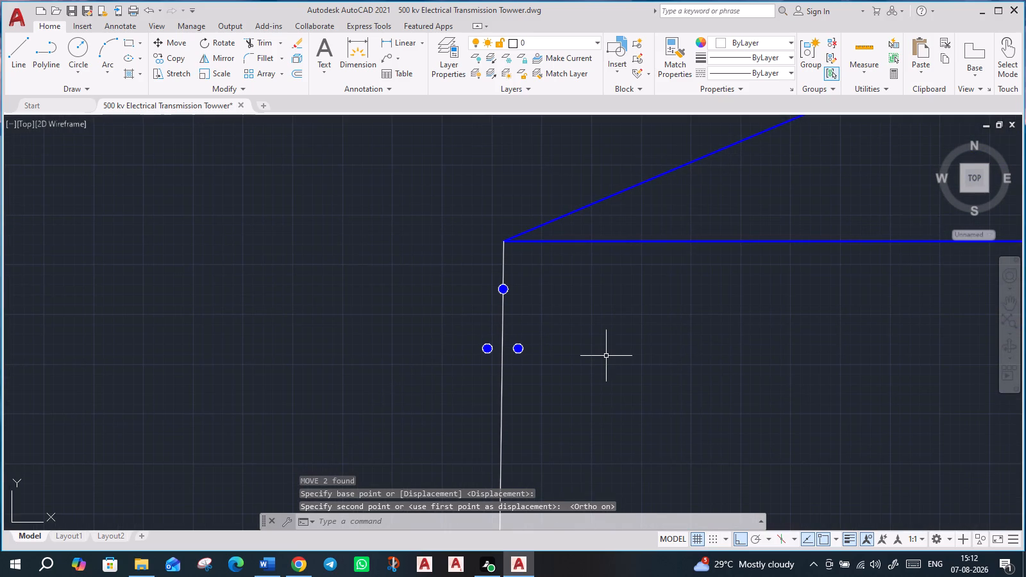
scroll(606, 356, down, 2)
scroll(668, 389, down, 2)
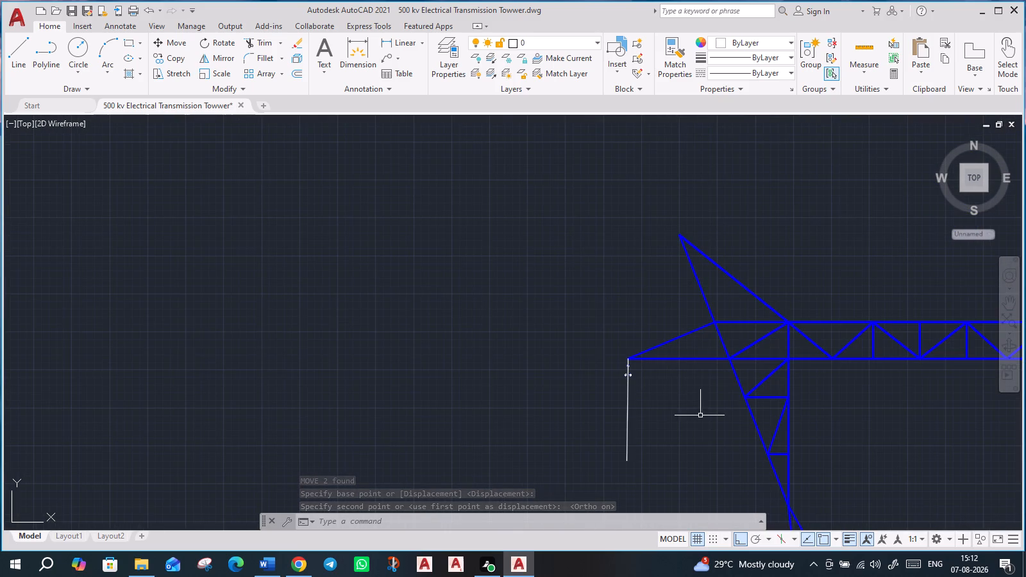
middle_drag(698, 421, 594, 372)
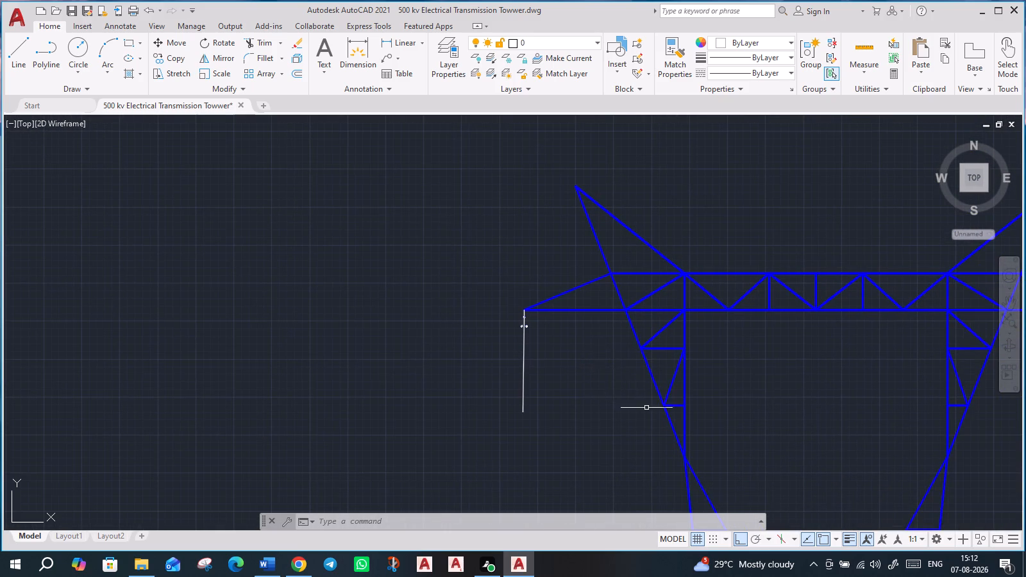
scroll(646, 408, down, 2)
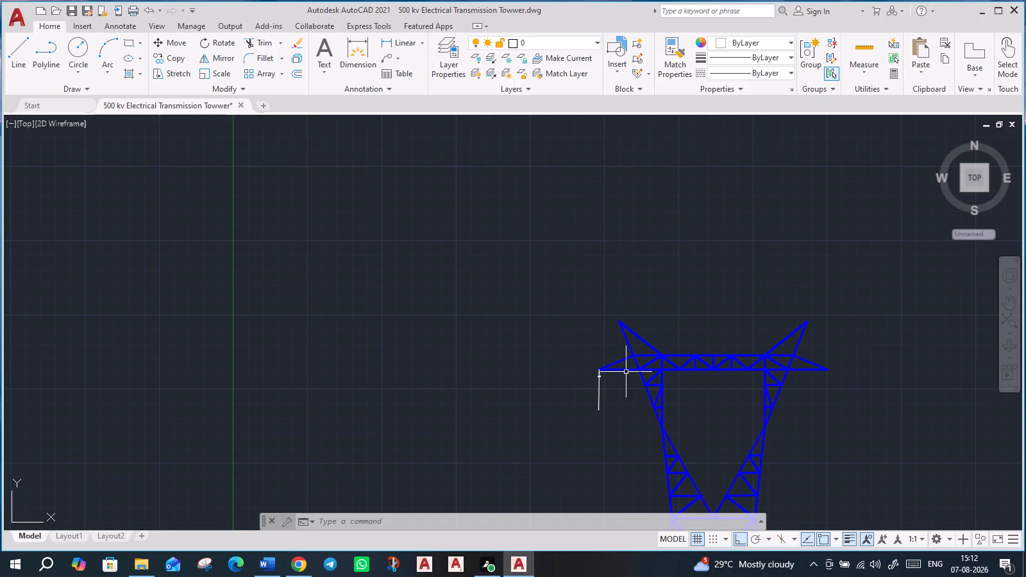
scroll(728, 415, down, 2)
middle_drag(840, 442, 663, 271)
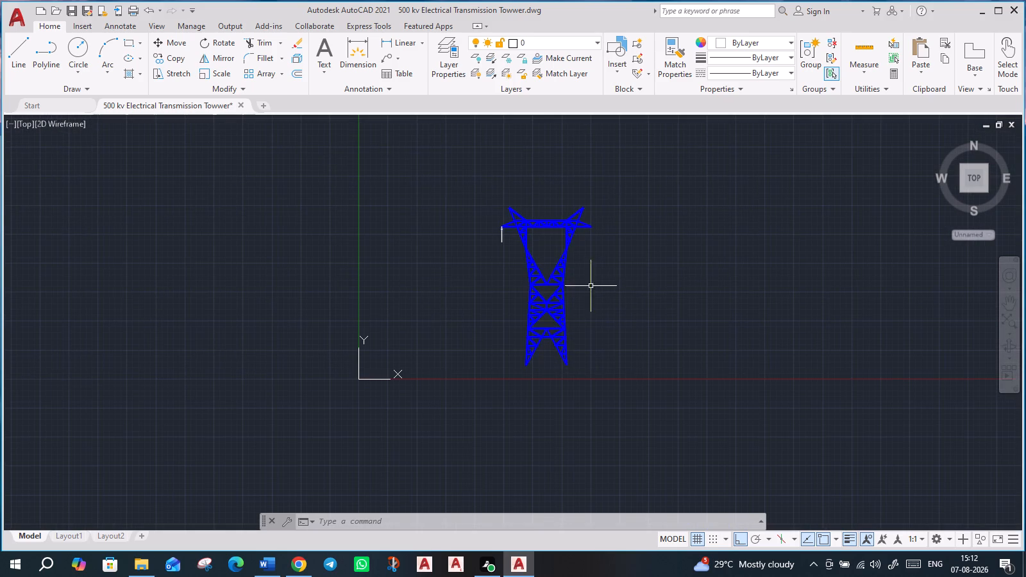
Draw a circle of about 2" radius concentric with the blue-filled circle on the hanging line below the crossarm tip.
scroll(533, 241, up, 3)
middle_drag(547, 240, 550, 349)
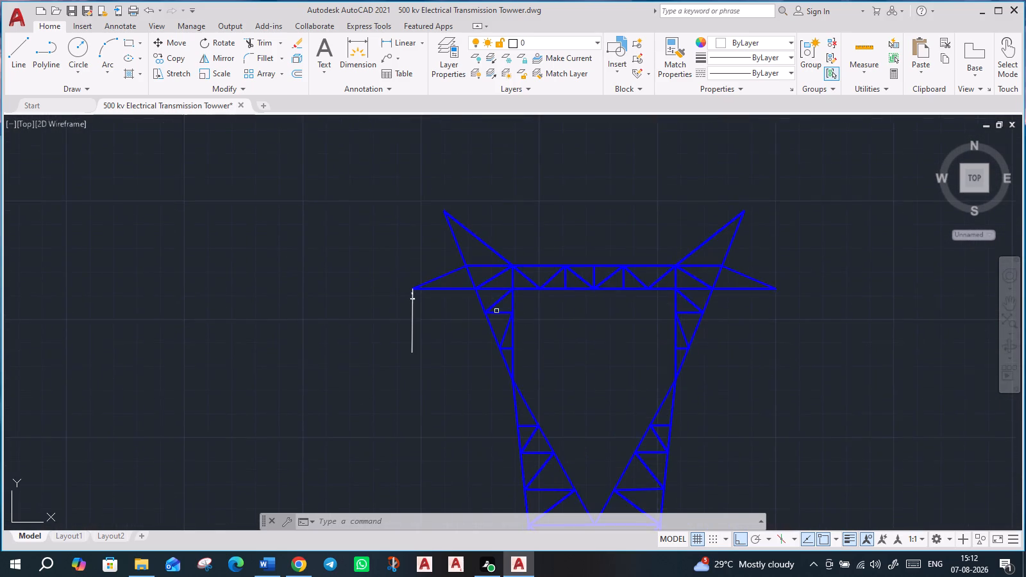
scroll(495, 311, up, 2)
scroll(279, 265, up, 2)
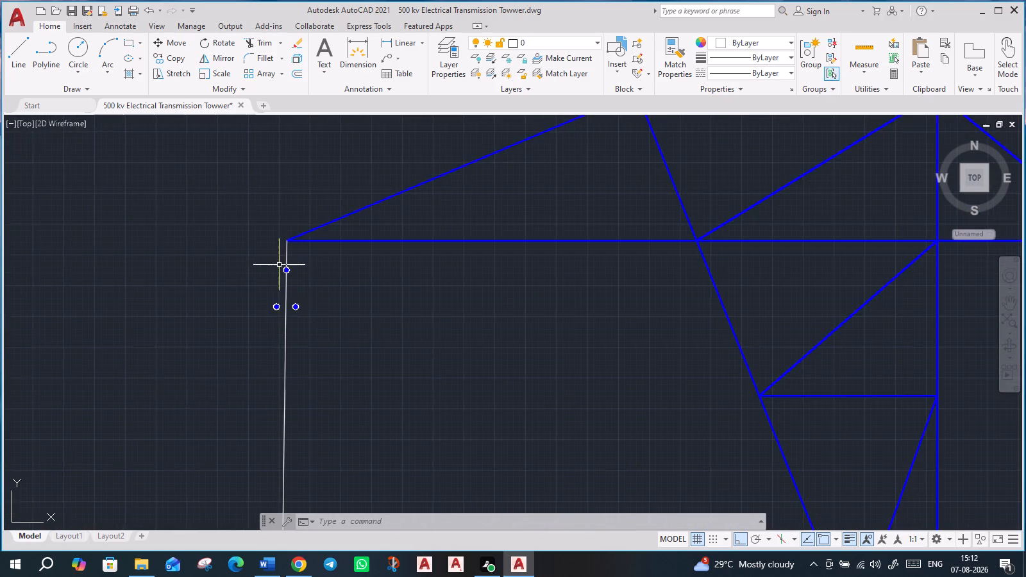
scroll(285, 265, up, 6)
click(323, 324)
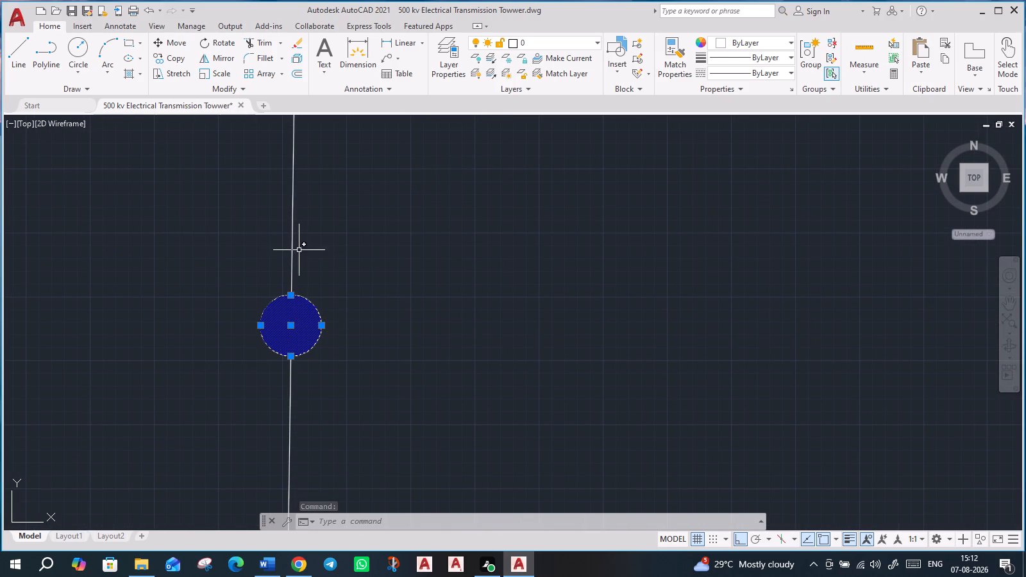
click(72, 52)
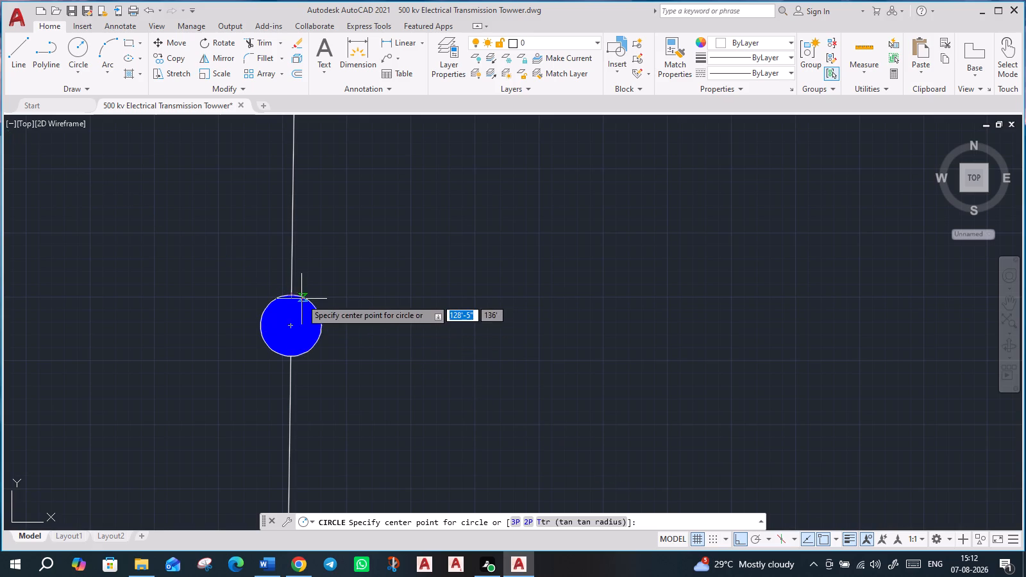
click(288, 328)
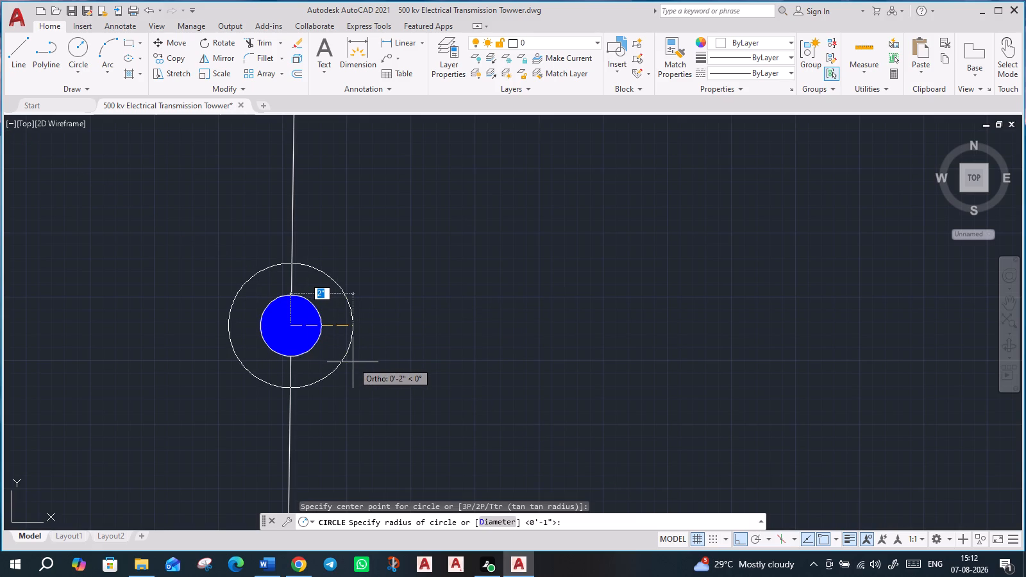
click(353, 362)
scroll(353, 362, down, 2)
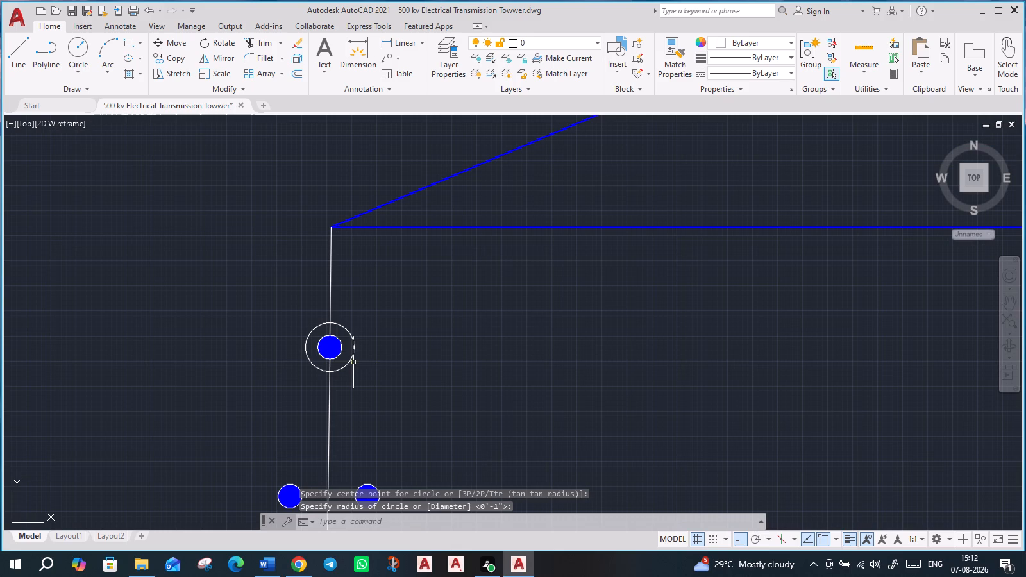
scroll(353, 362, down, 4)
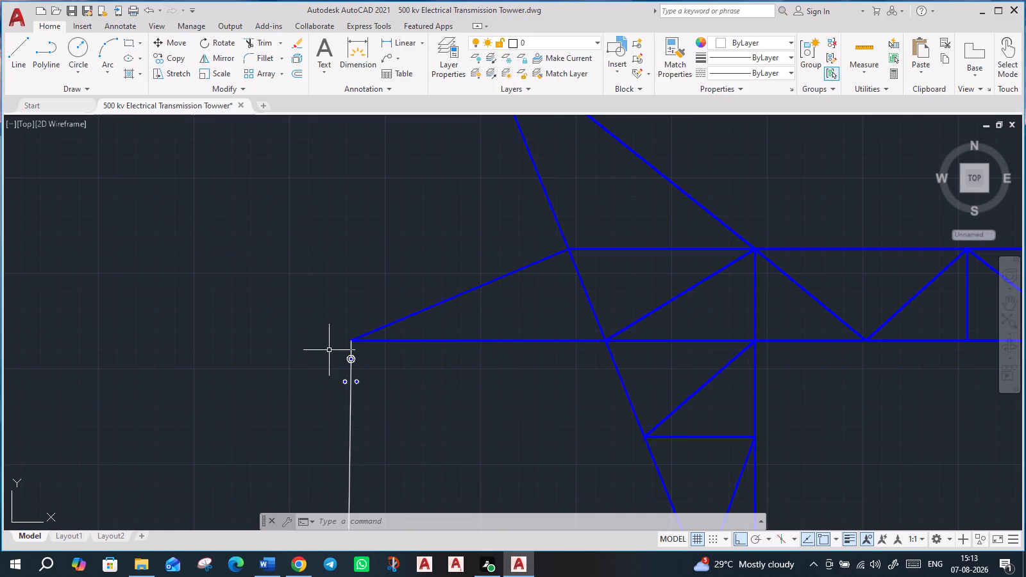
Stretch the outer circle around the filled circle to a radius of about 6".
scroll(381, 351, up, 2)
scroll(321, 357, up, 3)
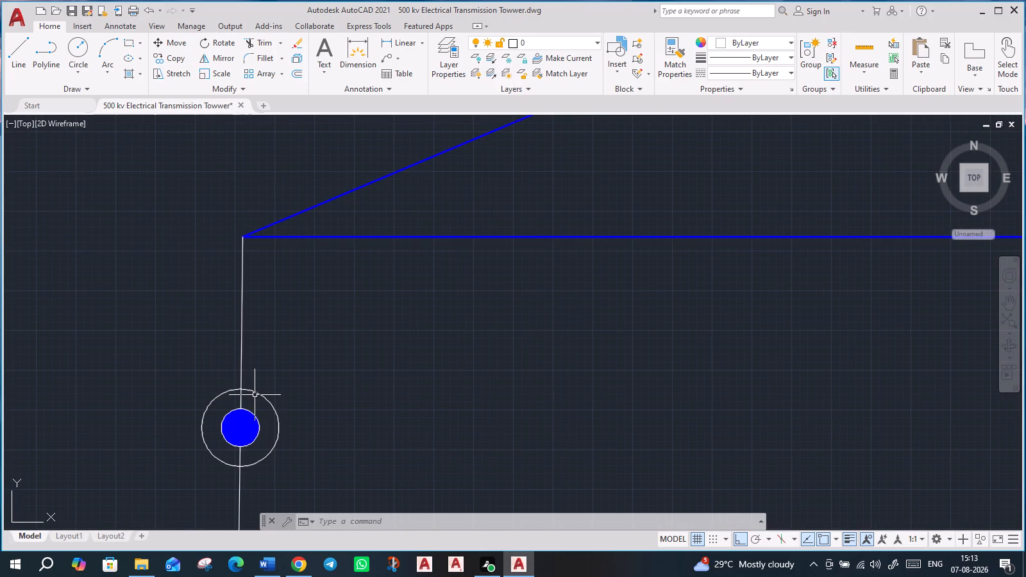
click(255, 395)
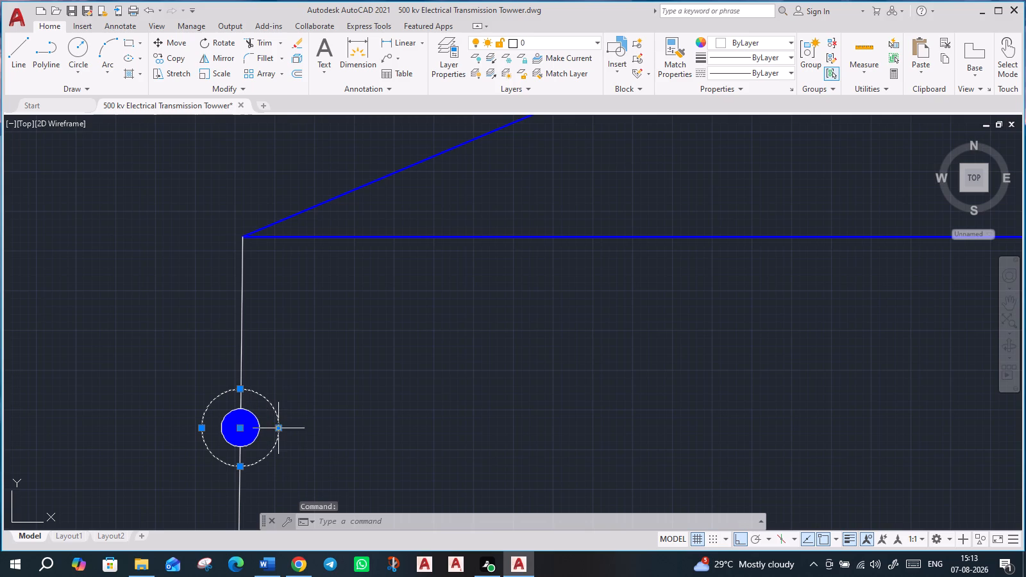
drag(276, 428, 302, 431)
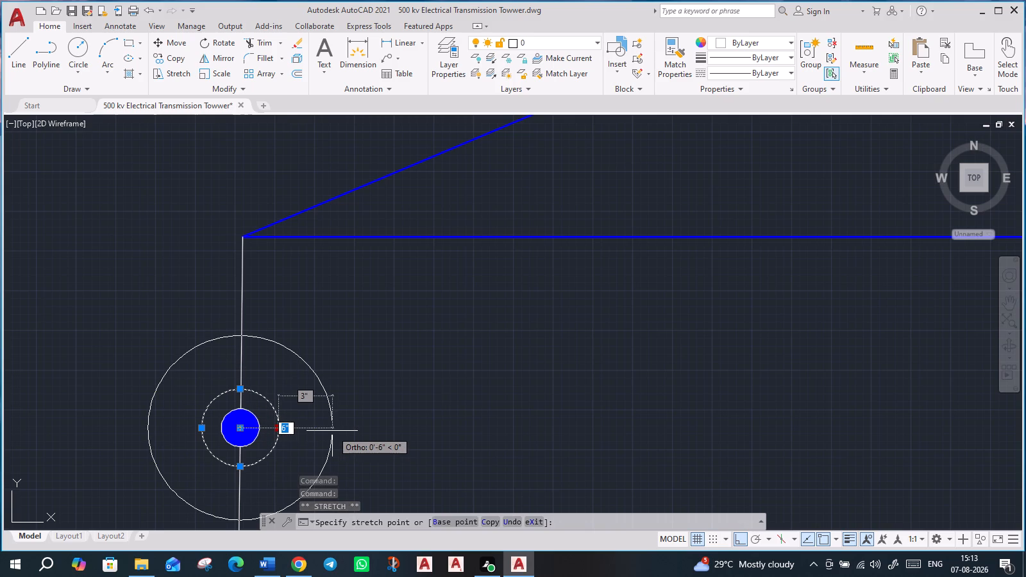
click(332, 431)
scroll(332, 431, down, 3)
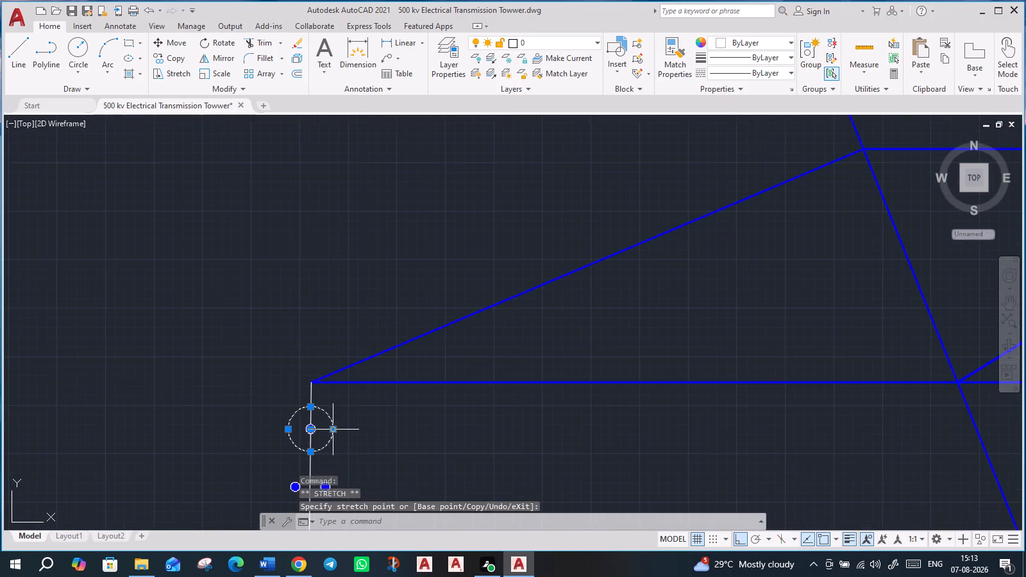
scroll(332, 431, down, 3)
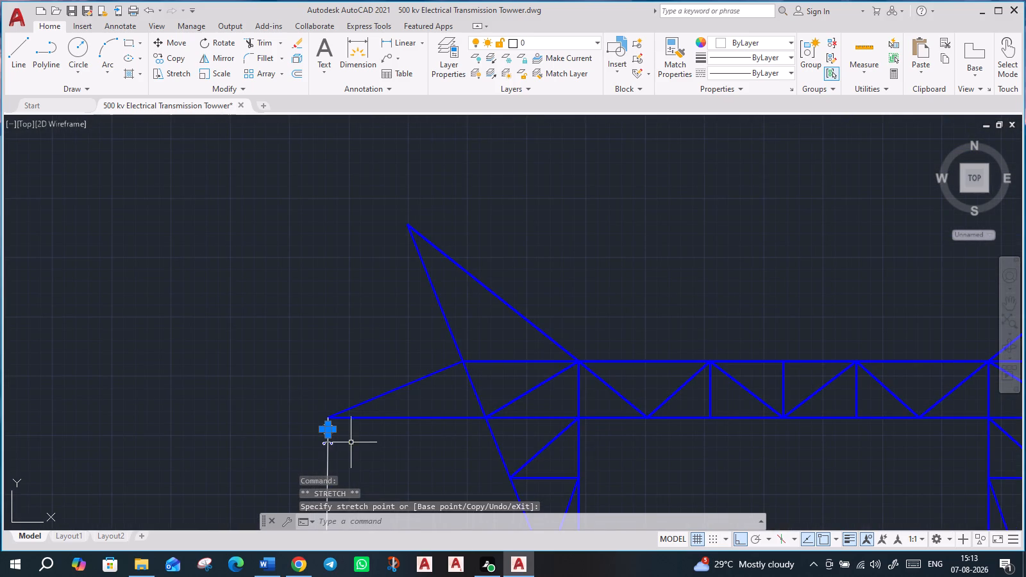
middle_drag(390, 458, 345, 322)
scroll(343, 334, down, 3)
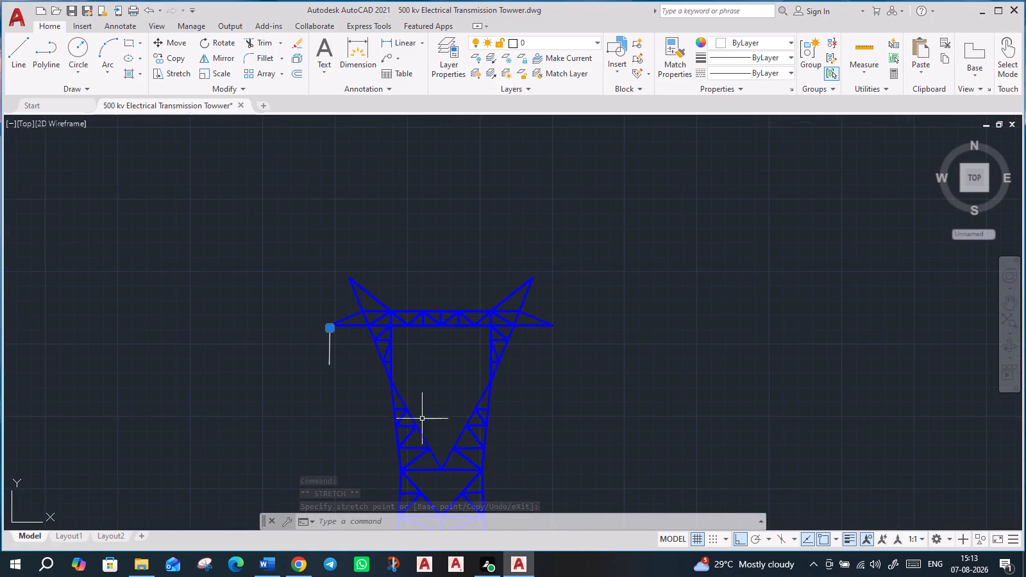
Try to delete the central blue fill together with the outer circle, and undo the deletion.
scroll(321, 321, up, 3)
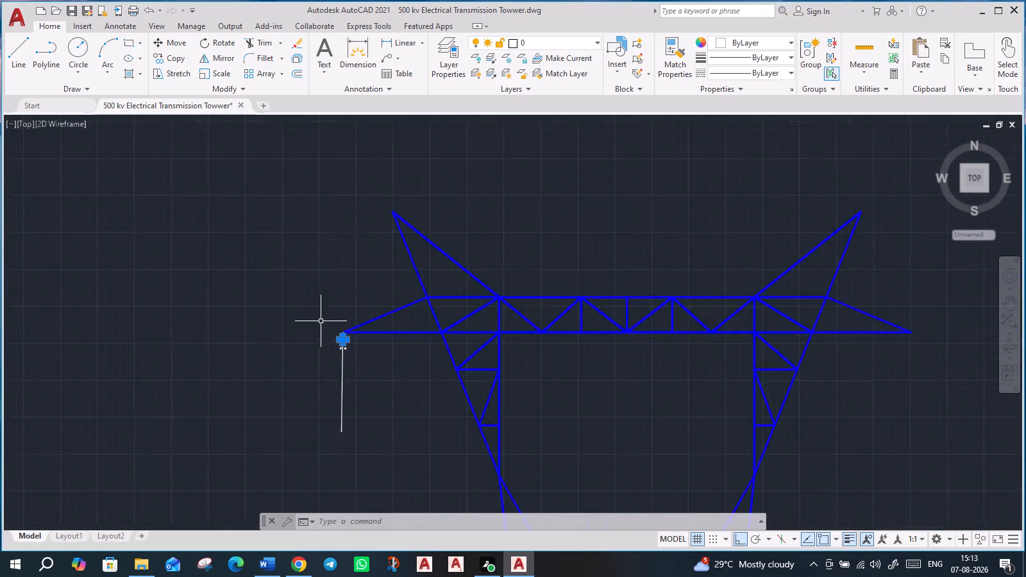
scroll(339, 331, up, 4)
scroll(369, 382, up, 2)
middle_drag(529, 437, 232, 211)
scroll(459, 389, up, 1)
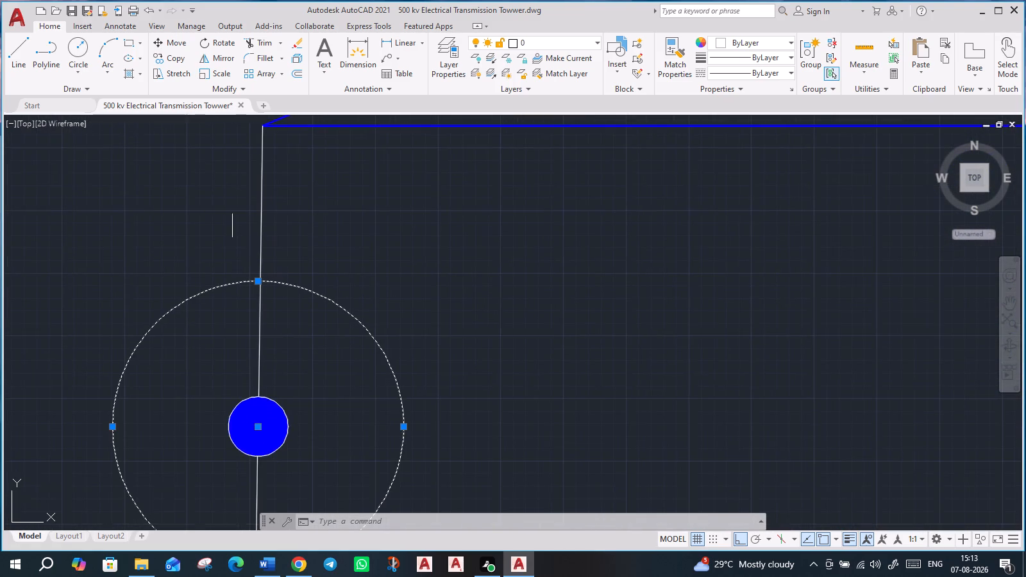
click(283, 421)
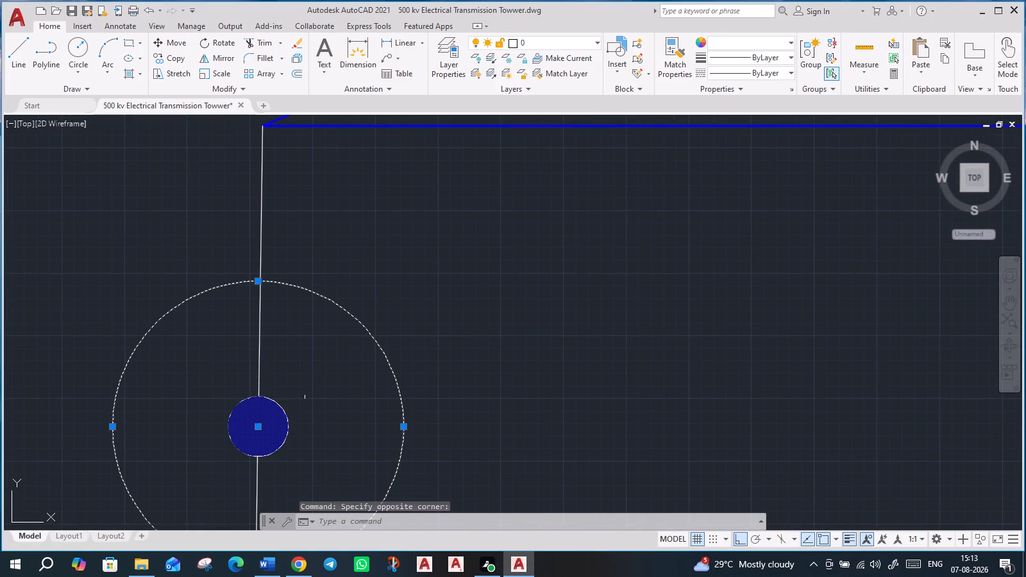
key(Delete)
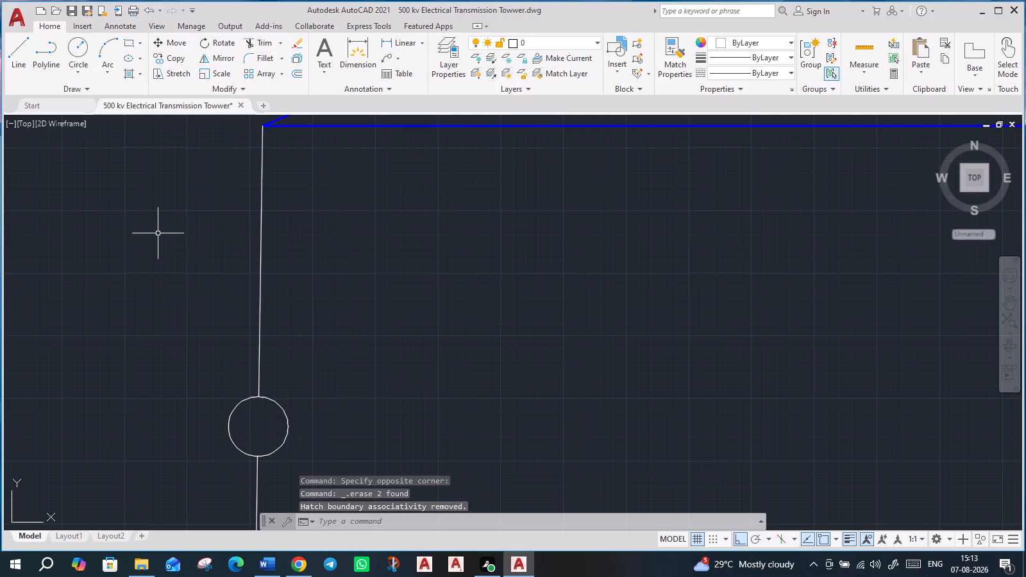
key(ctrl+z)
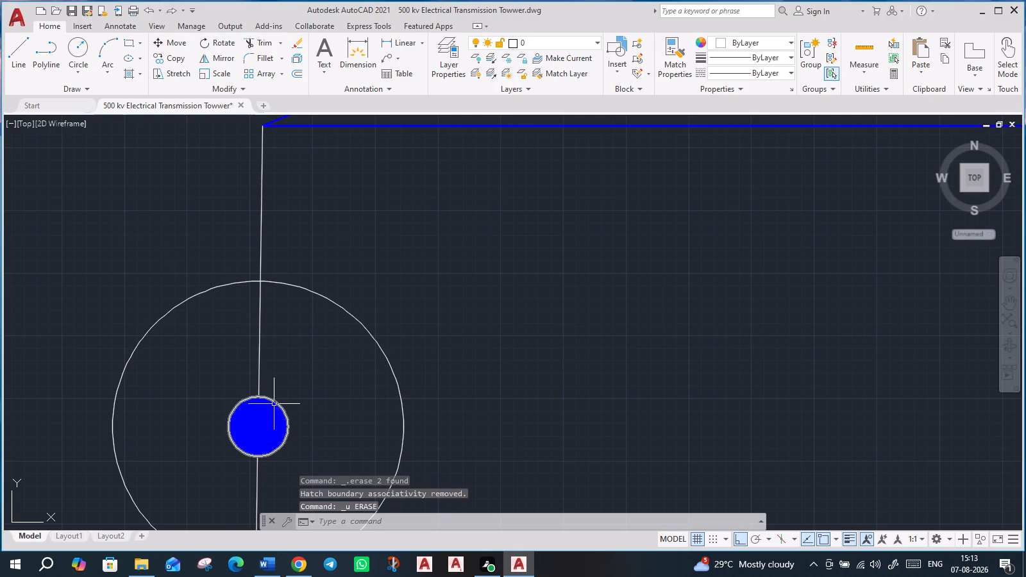
Delete the central blue fill and its small circle, keeping the larger outer circle on the hanging line.
click(264, 417)
key(Delete)
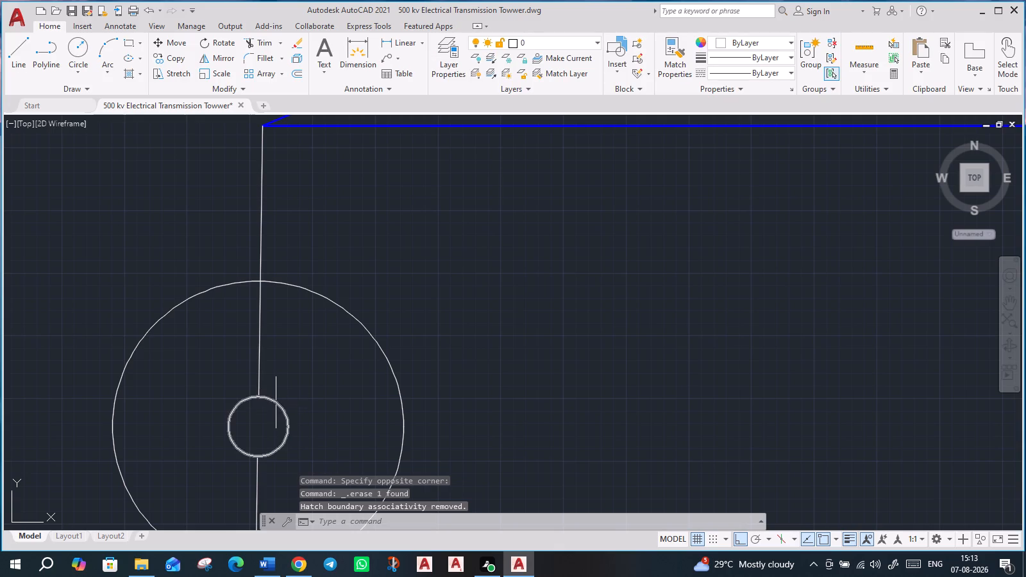
click(276, 403)
key(Delete)
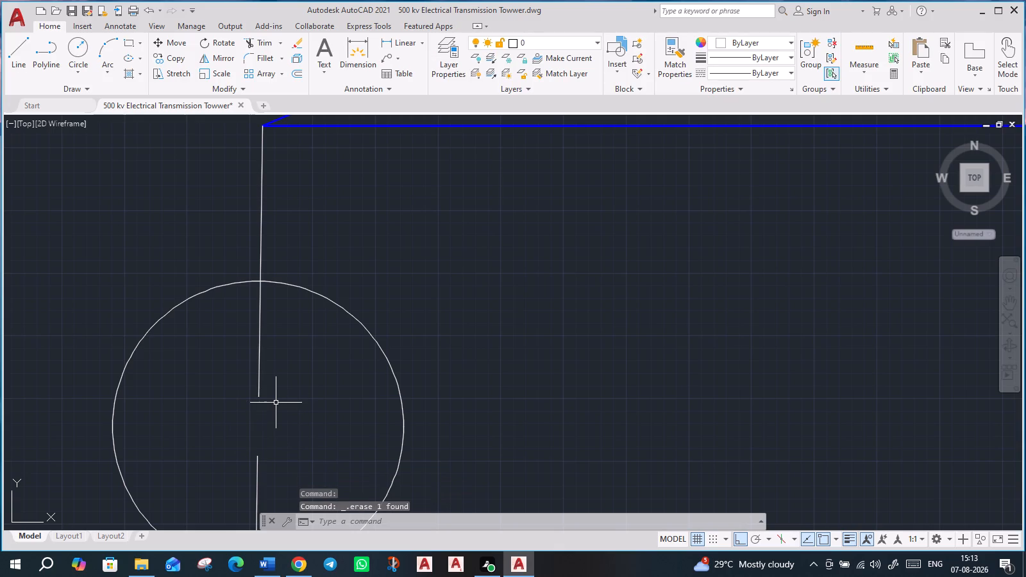
Delete the two small blue-filled circles on either side of the hanging line.
scroll(386, 296, down, 4)
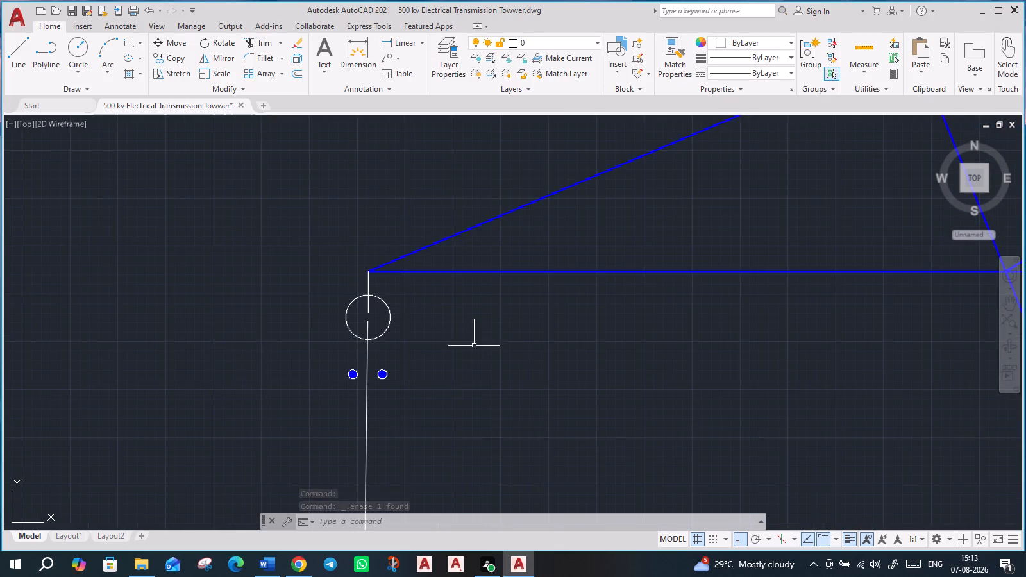
scroll(490, 352, down, 6)
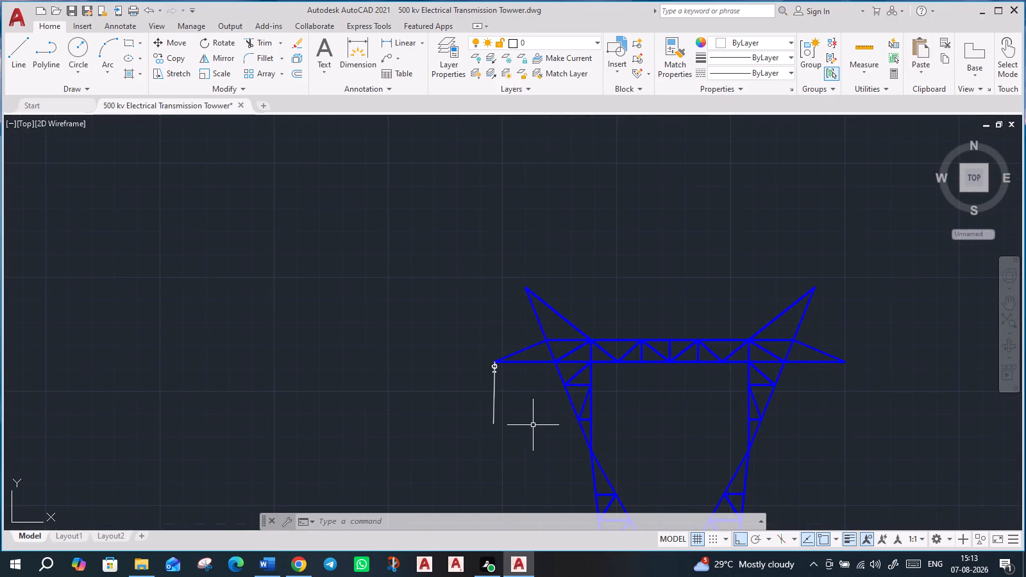
middle_drag(521, 414, 292, 226)
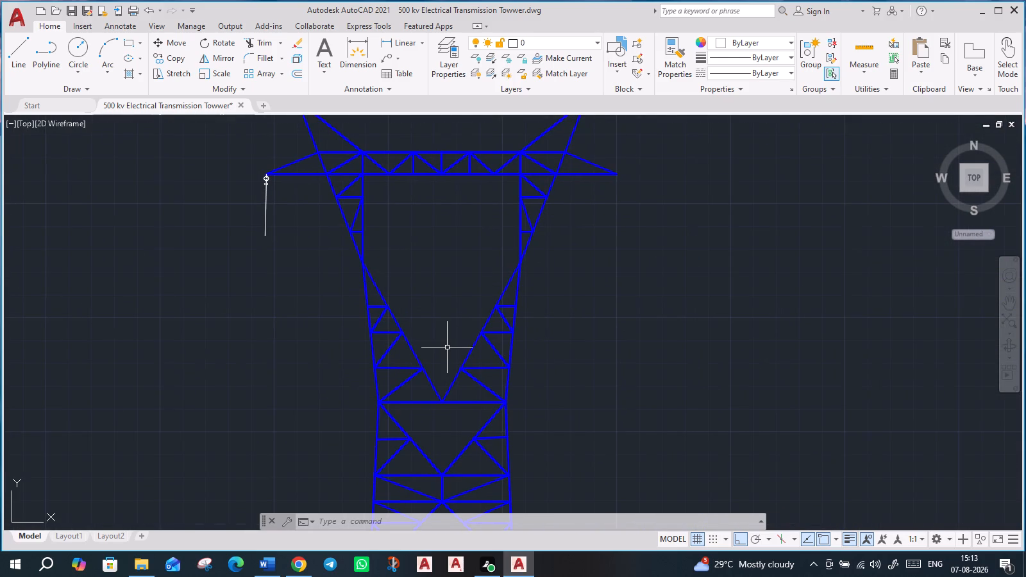
scroll(447, 347, down, 2)
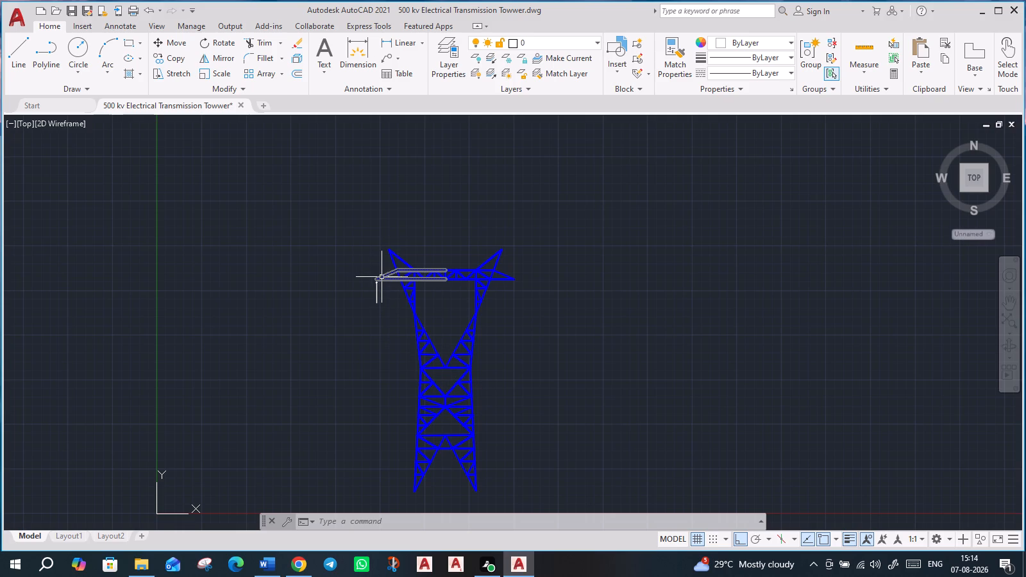
scroll(392, 288, up, 2)
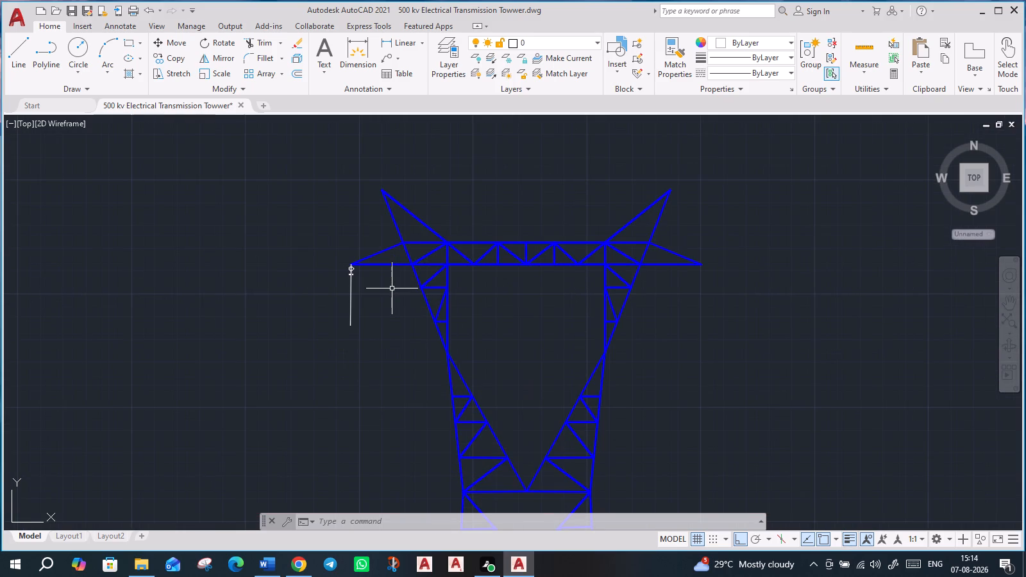
scroll(353, 267, up, 2)
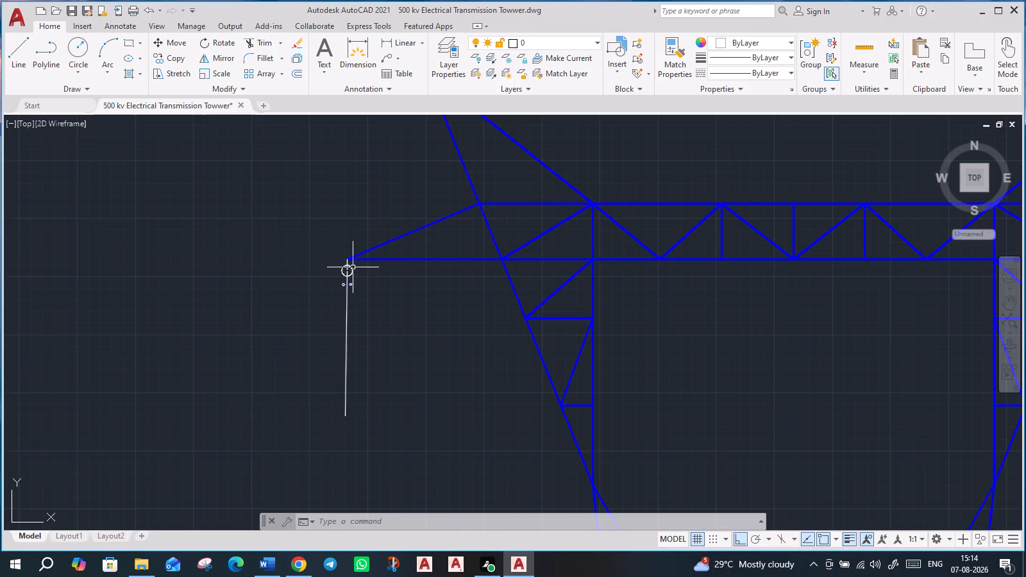
scroll(353, 267, up, 2)
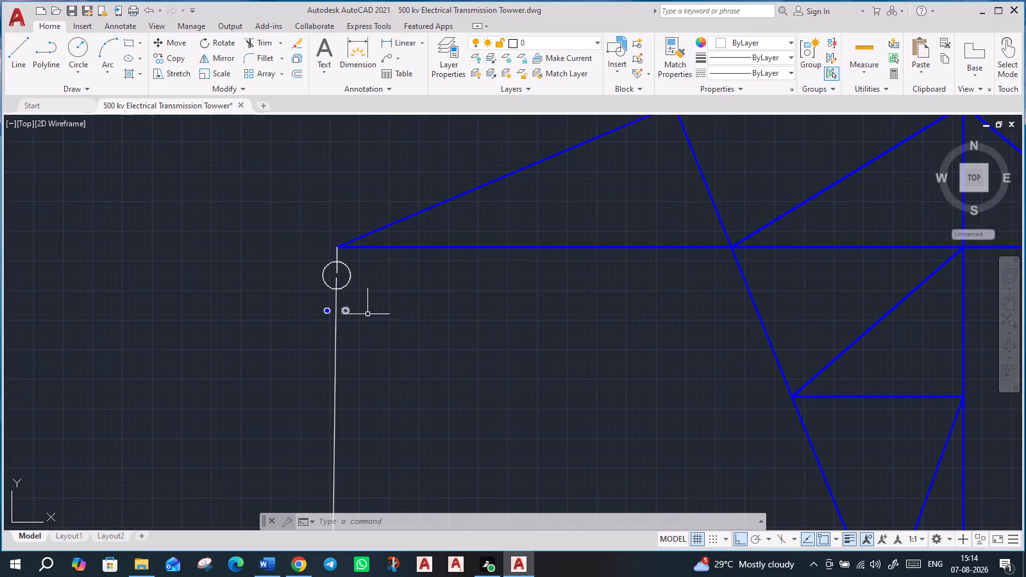
scroll(368, 315, up, 3)
click(307, 317)
click(258, 274)
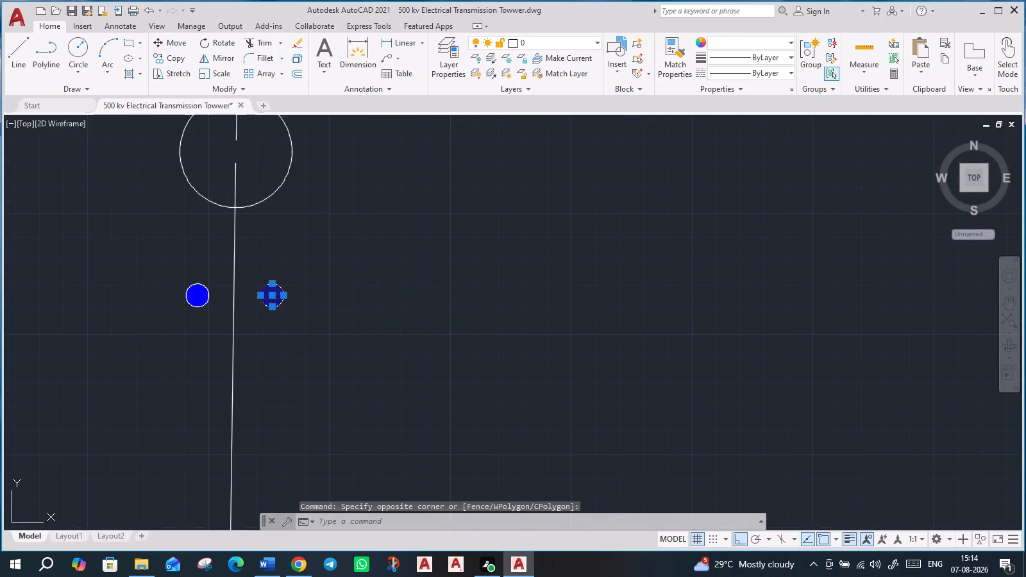
key(Delete)
click(207, 329)
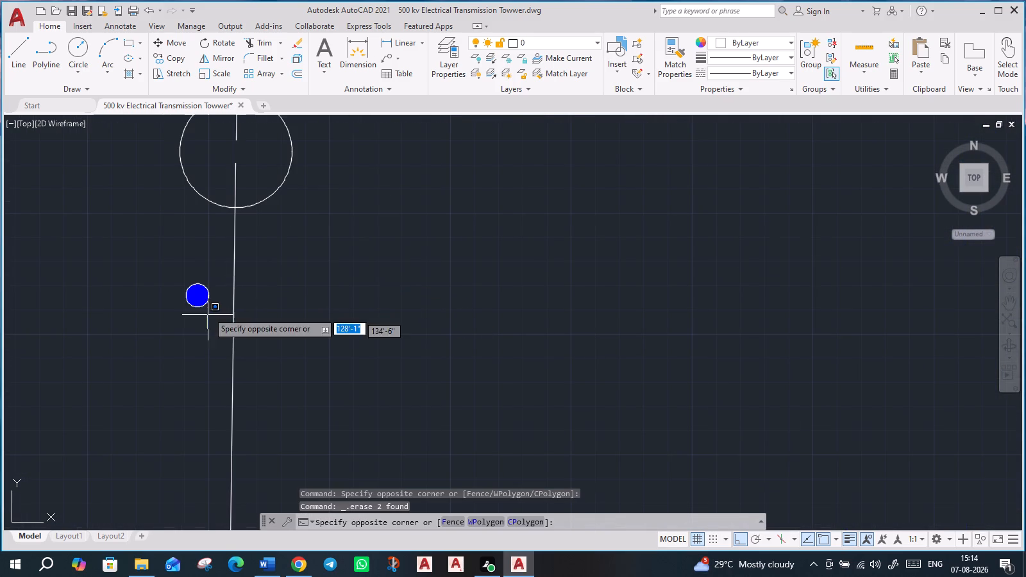
click(175, 280)
key(Delete)
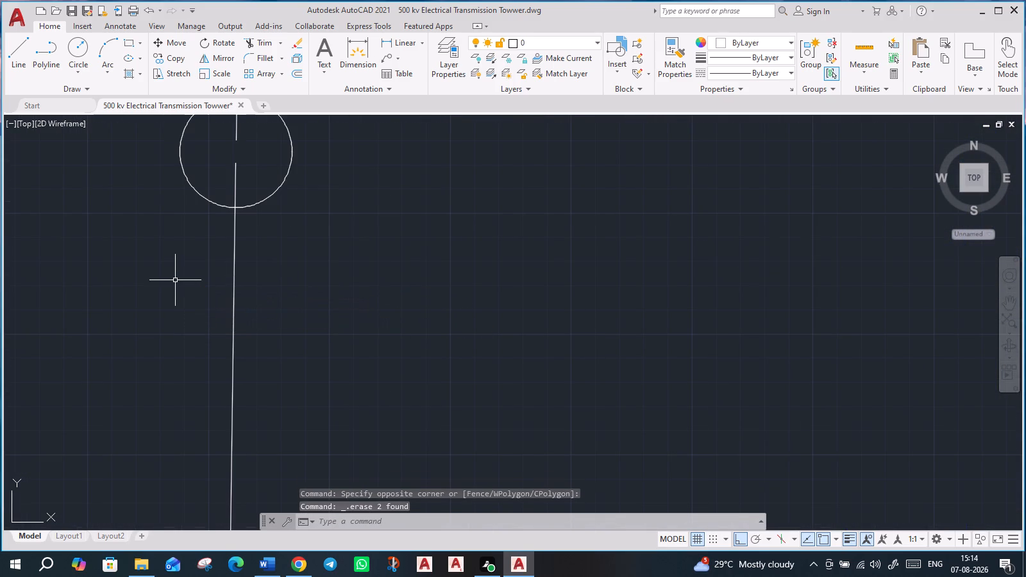
Enlarge the remaining circle at the top of the hanging line to a radius of about 3'-5".
scroll(180, 280, down, 4)
click(199, 262)
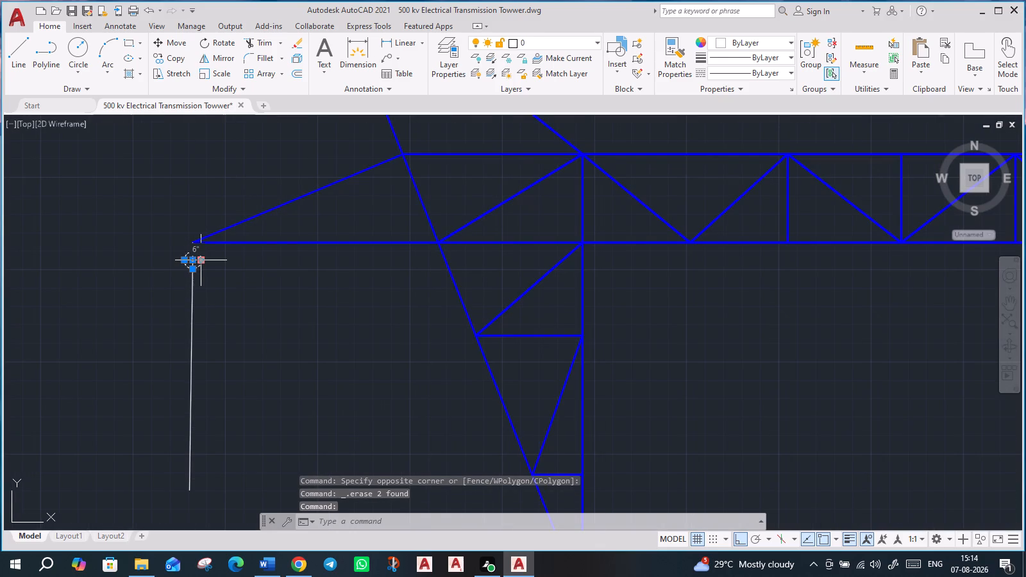
click(199, 262)
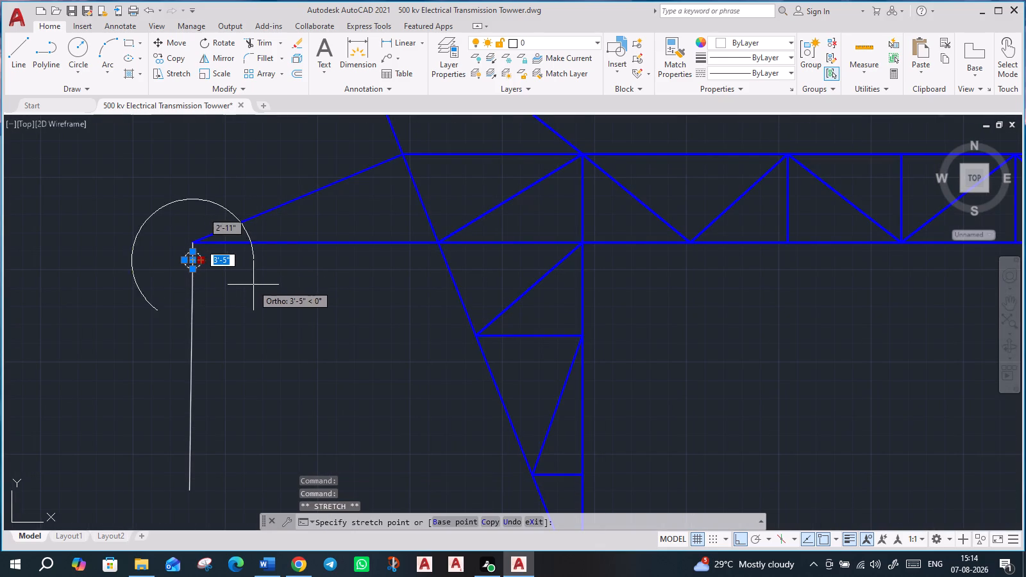
click(255, 285)
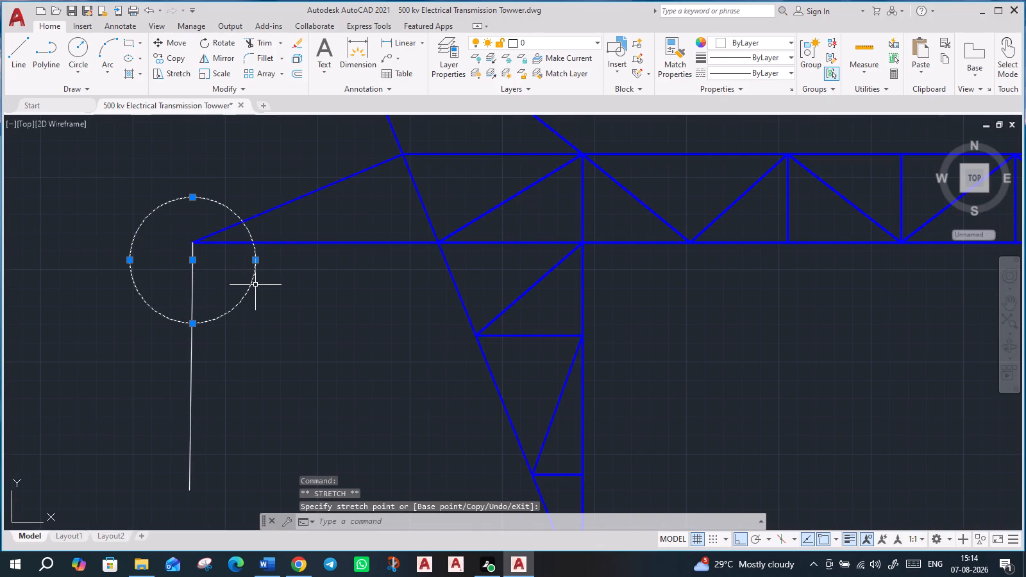
Move the enlarged circle straight down so its center sits near the hanging line's midpoint.
click(194, 260)
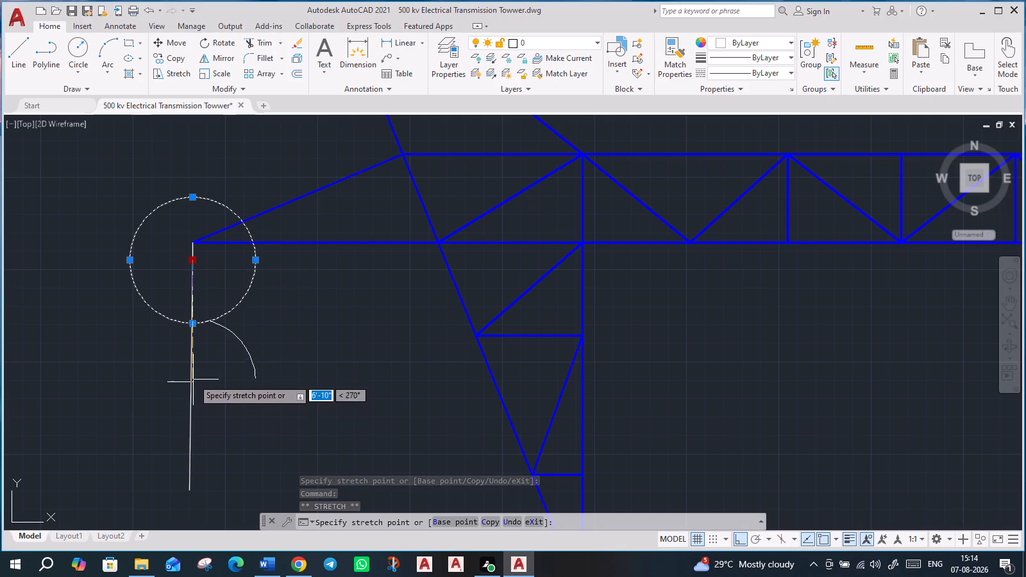
click(193, 361)
scroll(265, 335, down, 3)
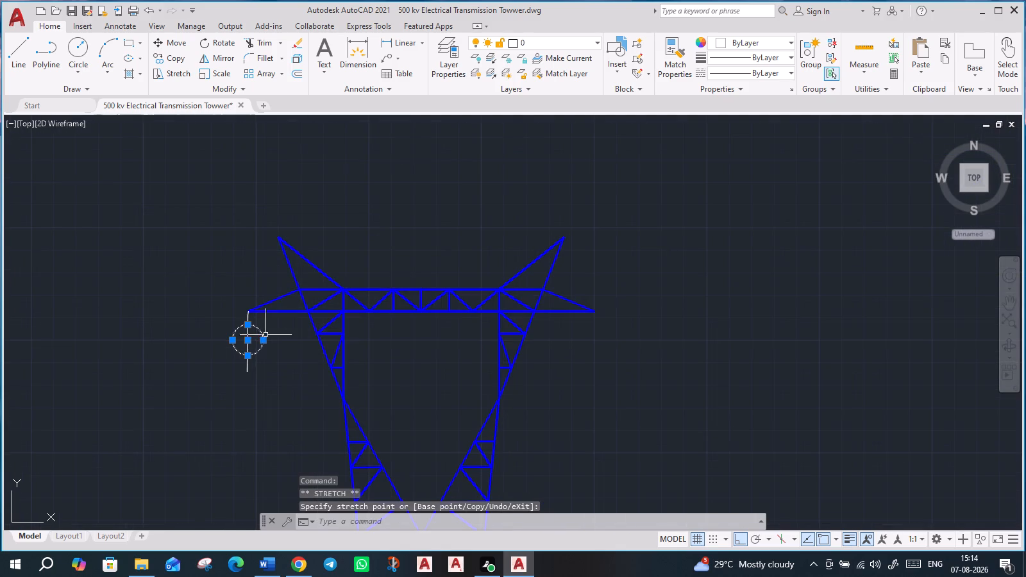
Check the circle's size on the hanging line against the whole tower and clear the selection.
scroll(255, 356, down, 2)
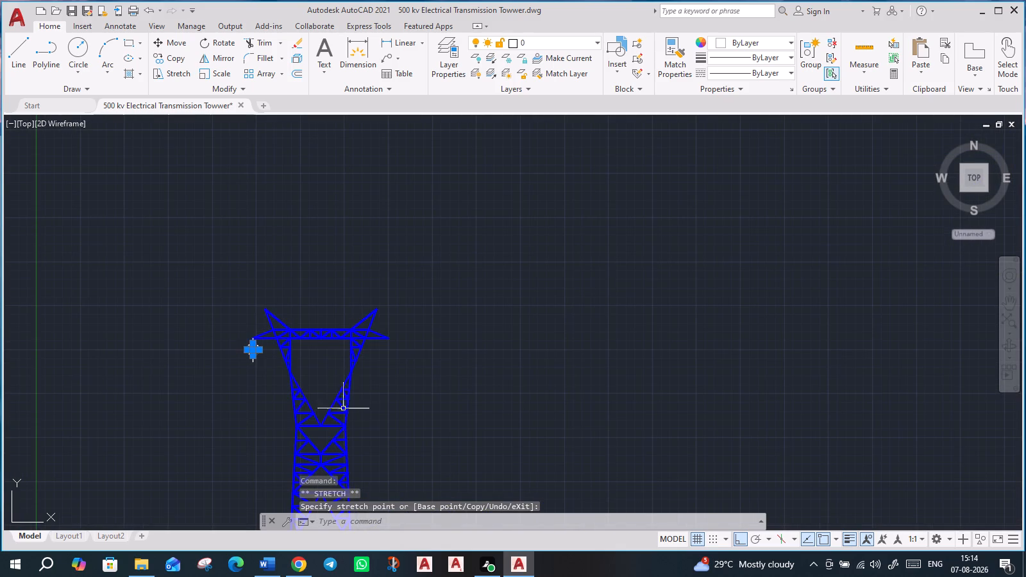
scroll(287, 398, up, 3)
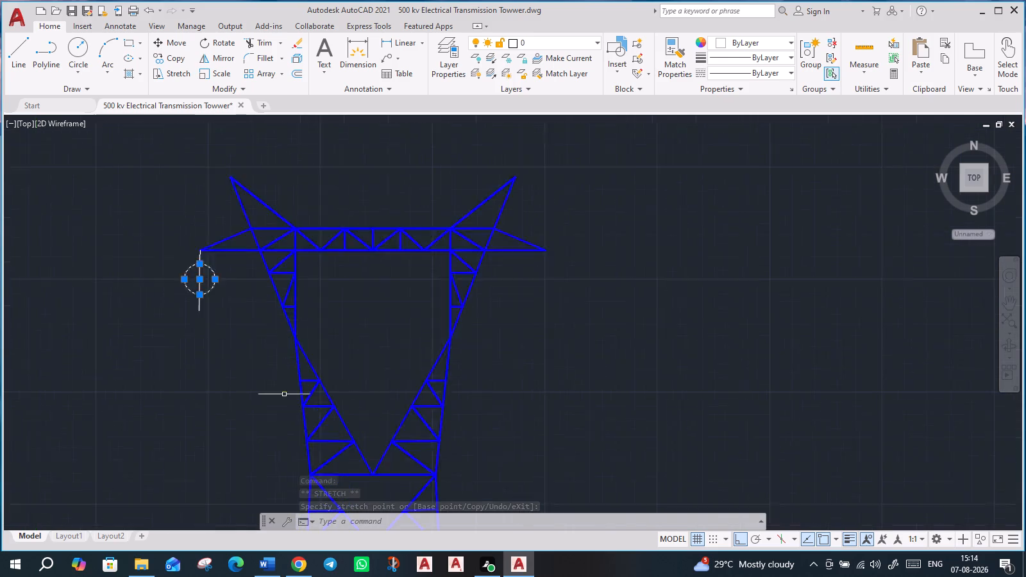
scroll(258, 366, up, 1)
middle_drag(258, 366, 307, 513)
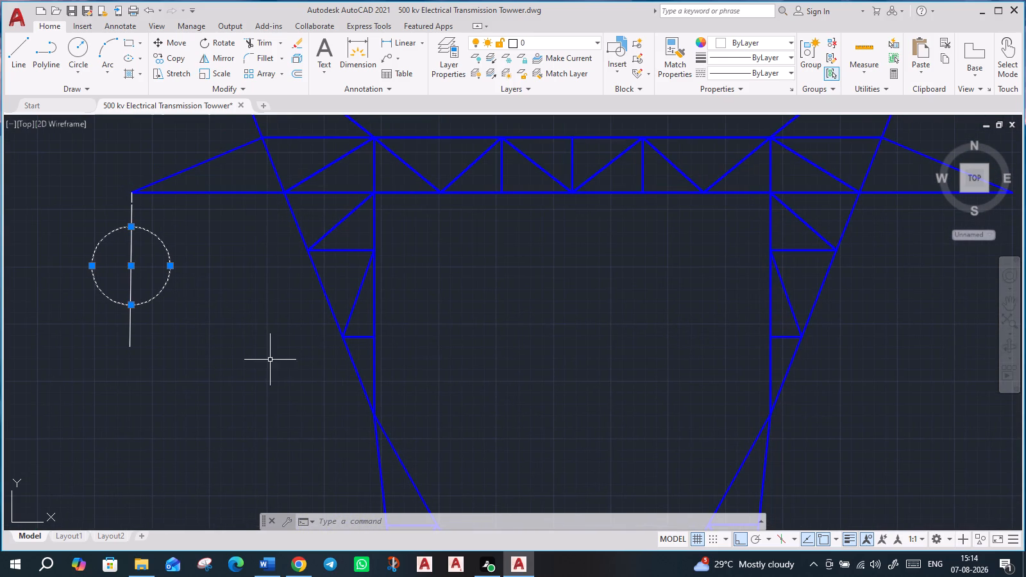
scroll(221, 345, down, 3)
middle_drag(460, 411, 576, 295)
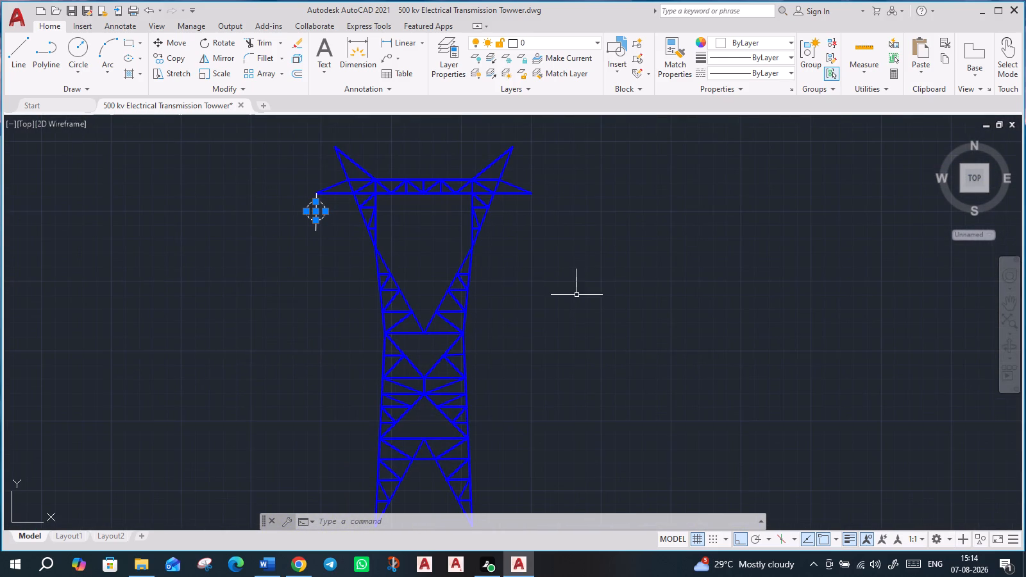
click(228, 251)
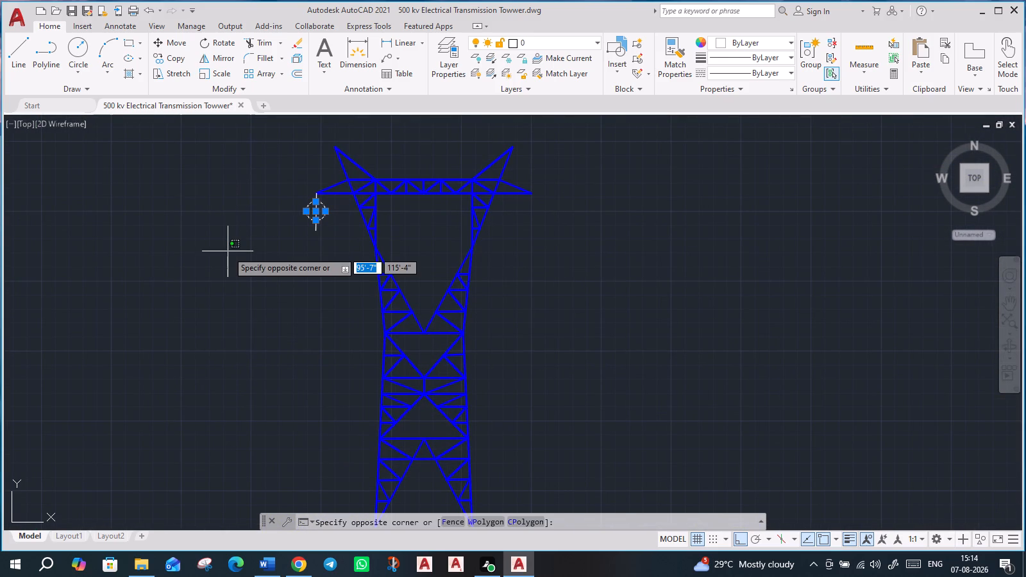
key(Escape)
key(Escape)
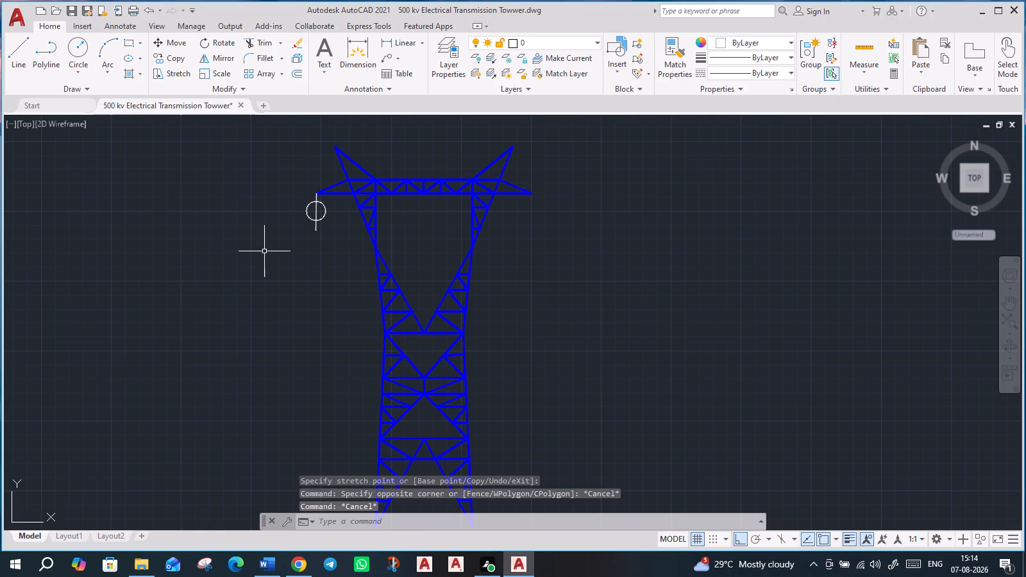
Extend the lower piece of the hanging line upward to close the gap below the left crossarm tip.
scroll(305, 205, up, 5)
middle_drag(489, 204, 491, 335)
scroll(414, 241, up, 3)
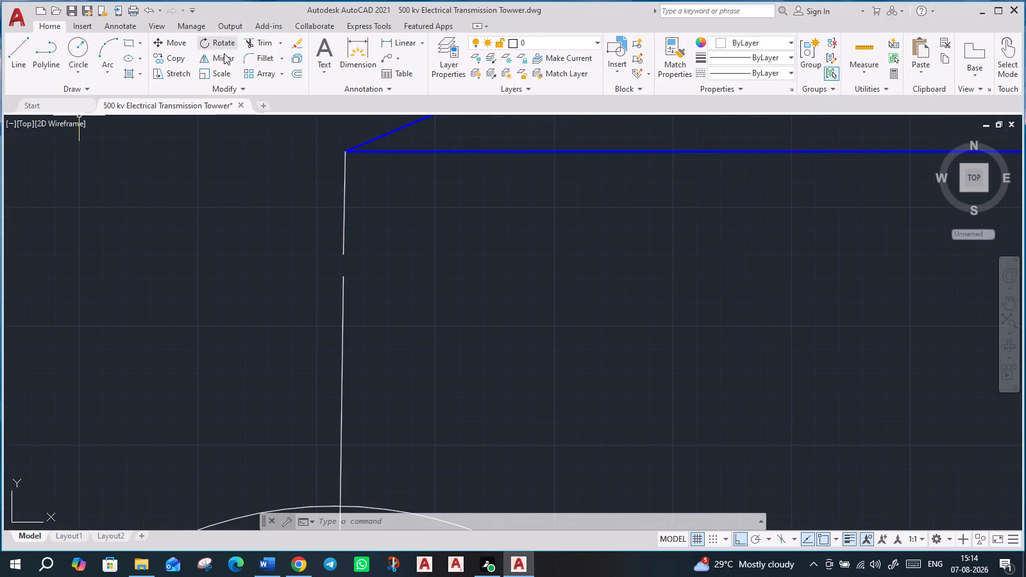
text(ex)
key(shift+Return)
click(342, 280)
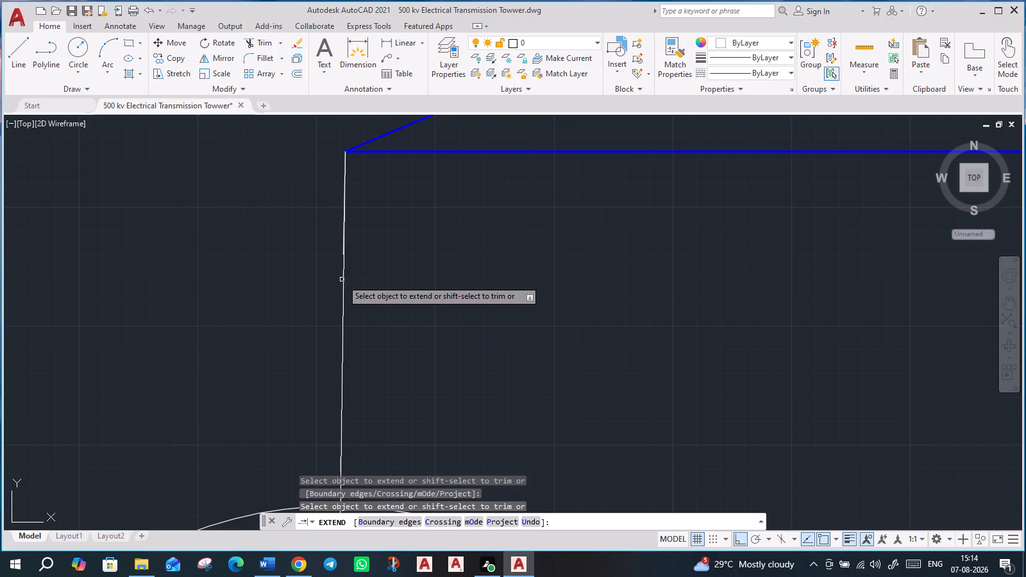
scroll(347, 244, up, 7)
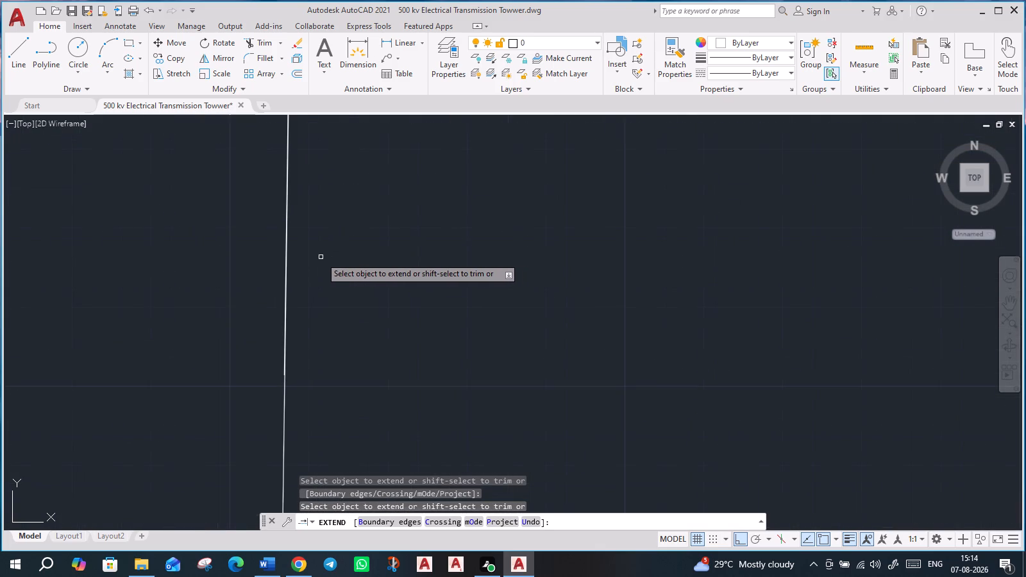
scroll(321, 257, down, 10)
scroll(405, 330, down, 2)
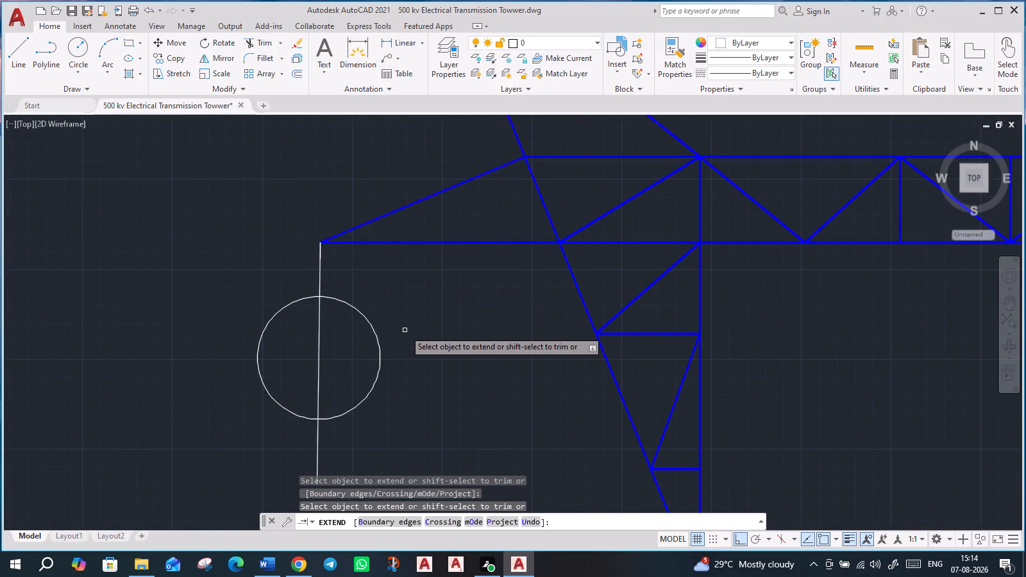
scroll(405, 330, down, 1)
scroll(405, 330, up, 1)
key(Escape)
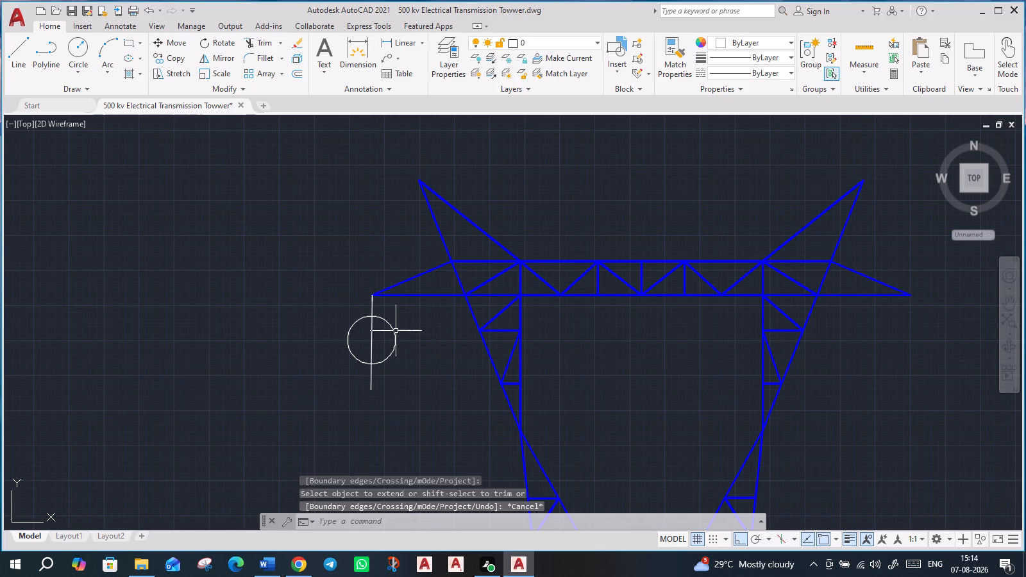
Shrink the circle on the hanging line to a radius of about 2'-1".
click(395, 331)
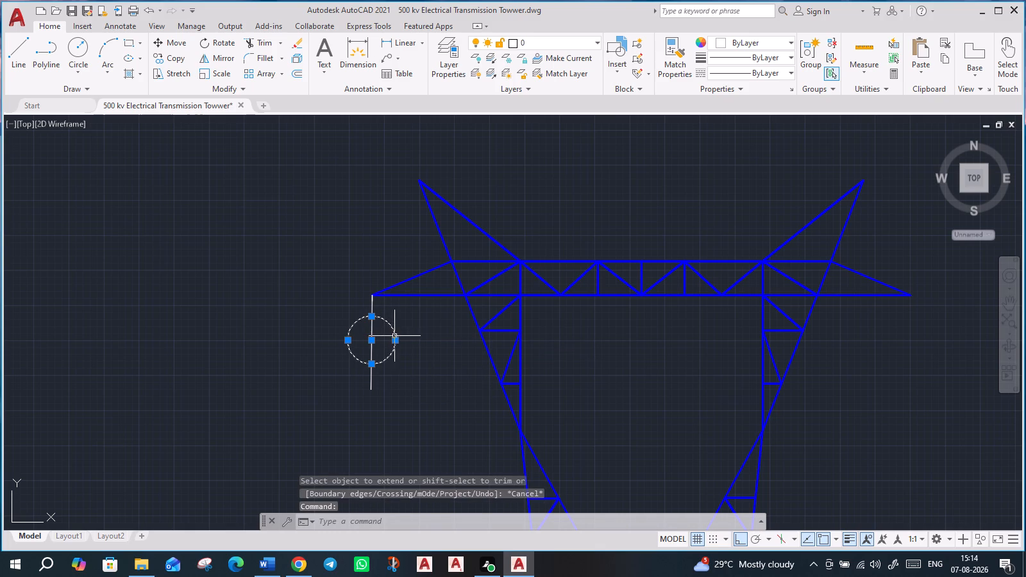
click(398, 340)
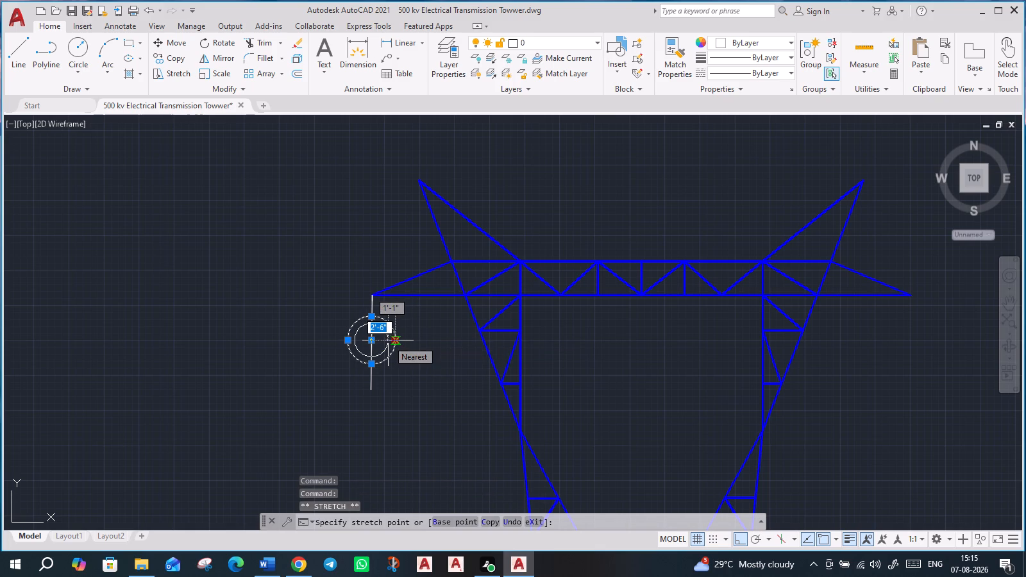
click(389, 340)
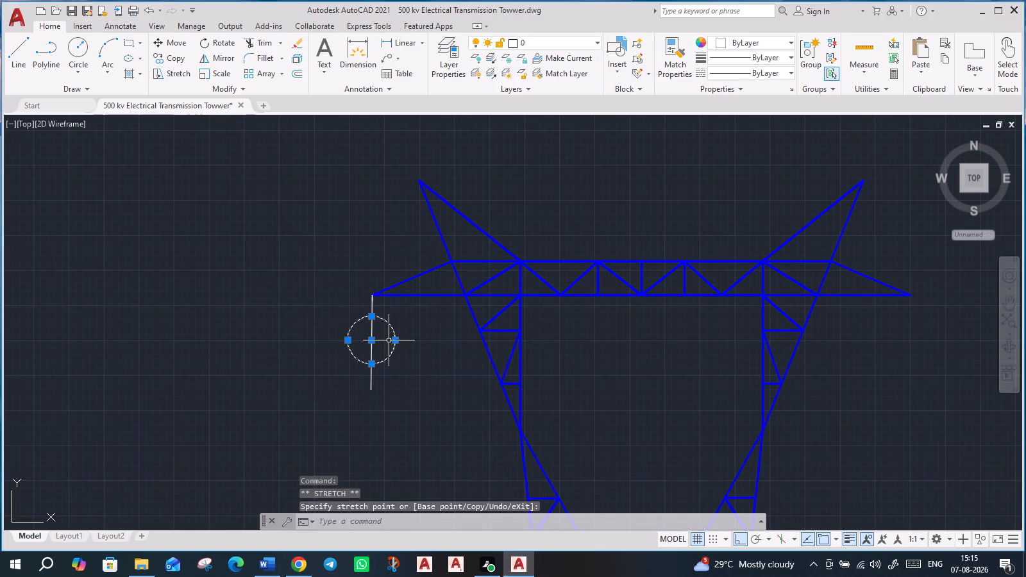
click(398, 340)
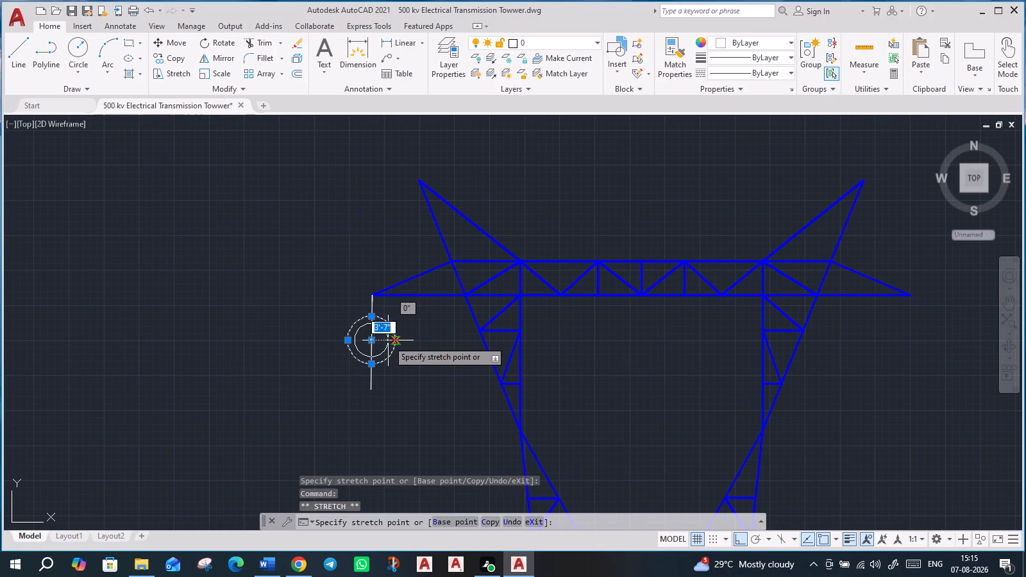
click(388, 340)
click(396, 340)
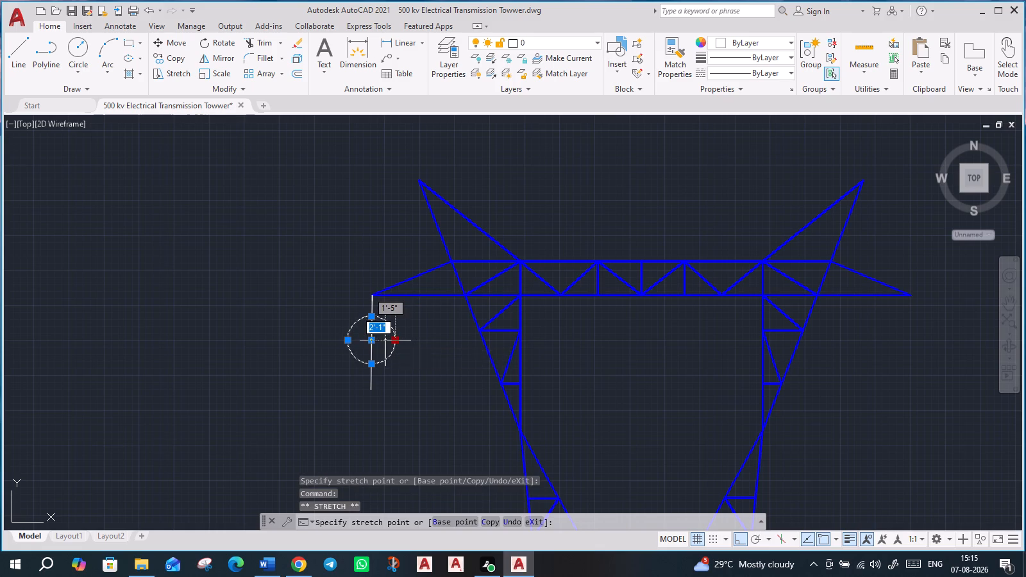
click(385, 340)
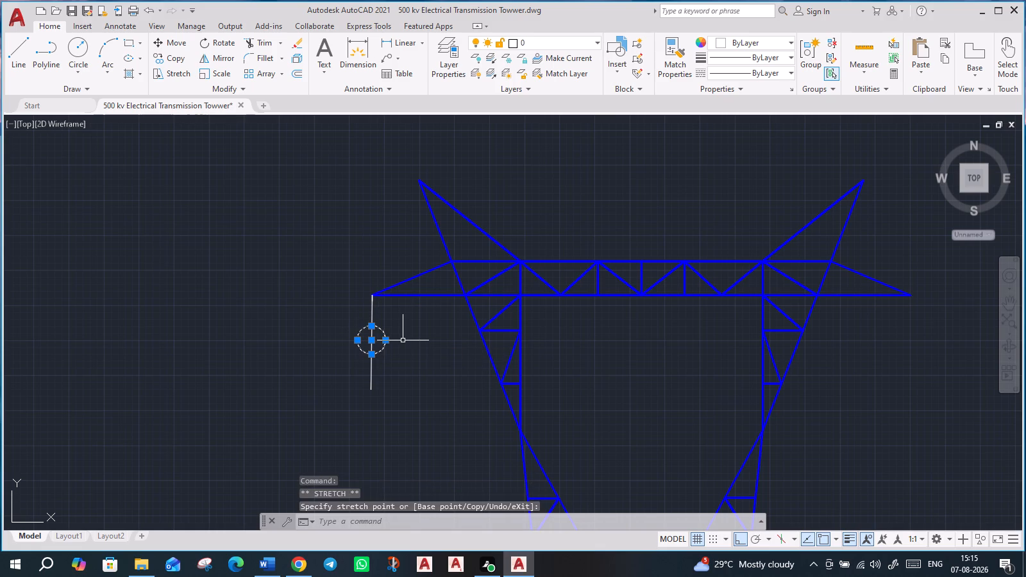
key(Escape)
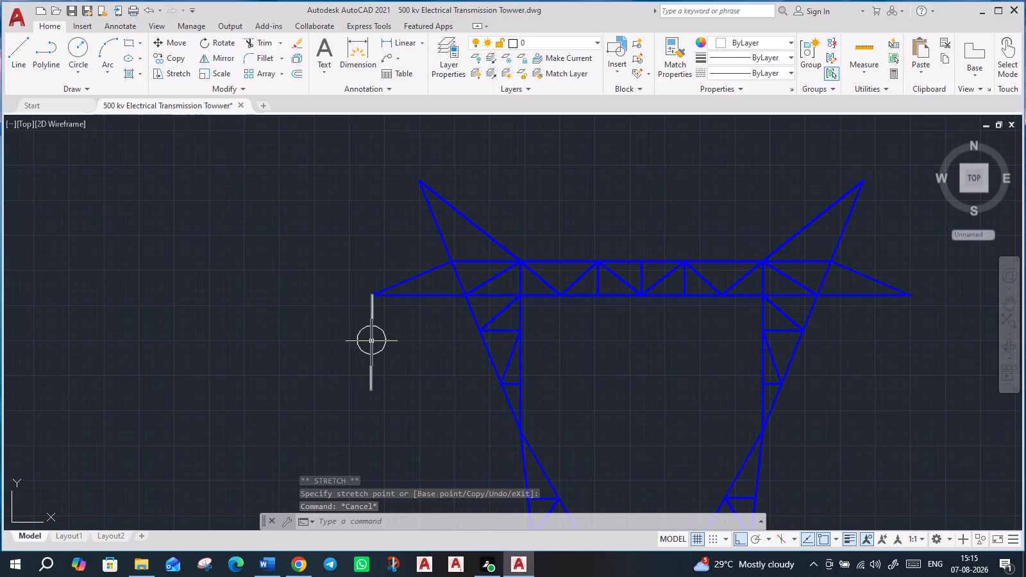
Examine the hanging line from the crossarm tip down through the circle, up close and at tower scale.
scroll(403, 326, up, 3)
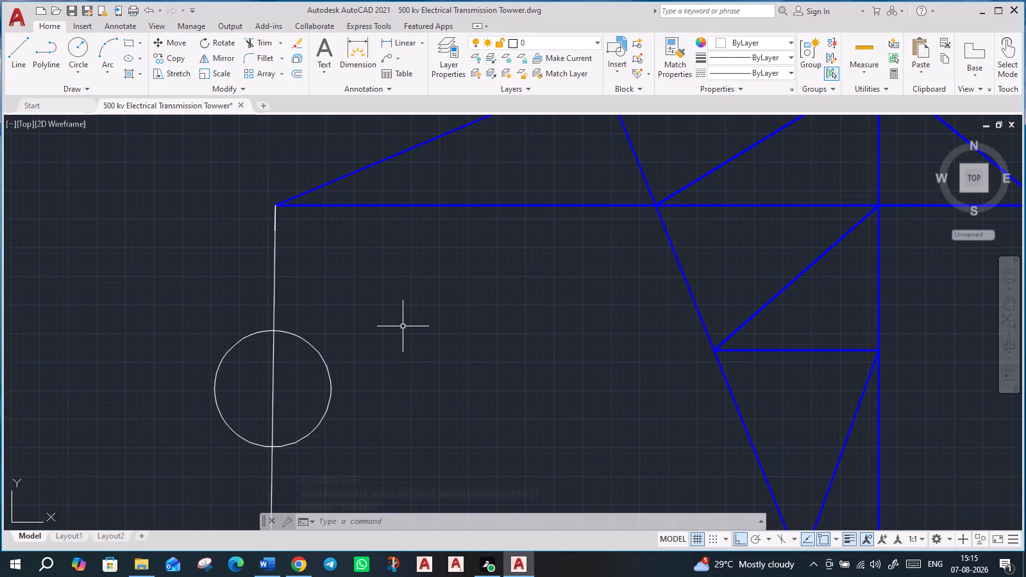
middle_drag(391, 339, 380, 284)
scroll(355, 333, up, 2)
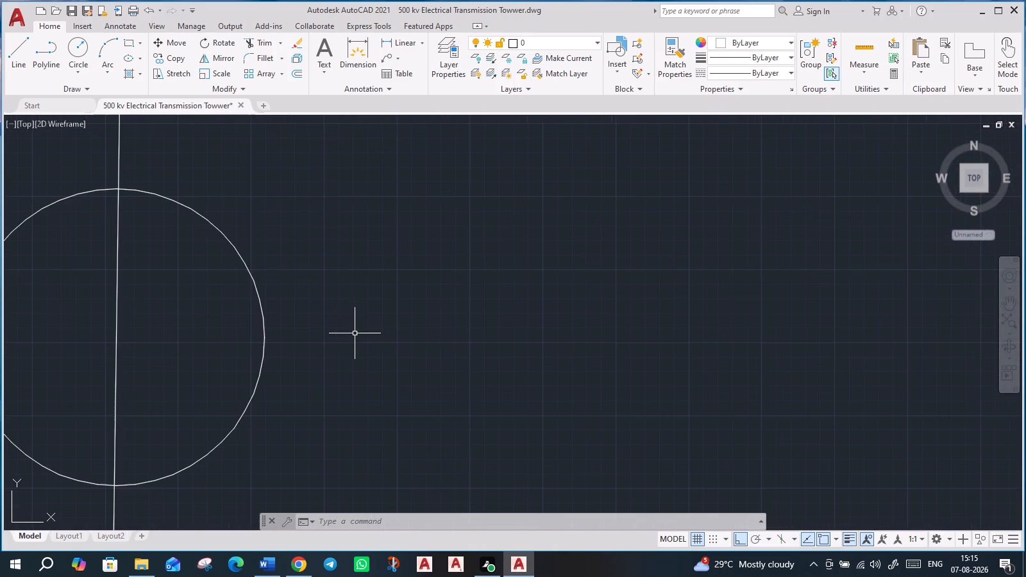
scroll(355, 333, down, 2)
scroll(253, 142, up, 2)
scroll(282, 190, up, 5)
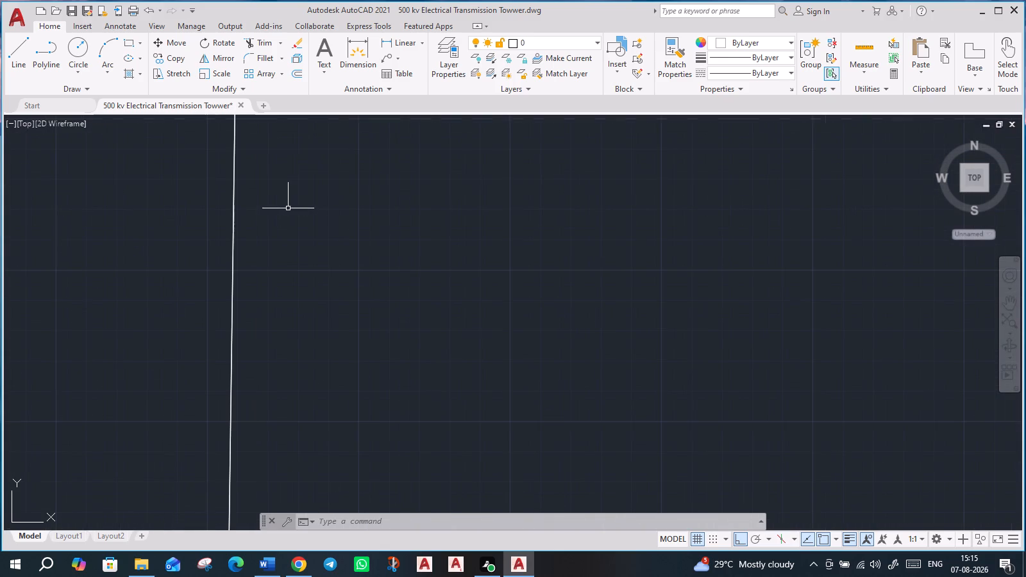
scroll(283, 236, down, 5)
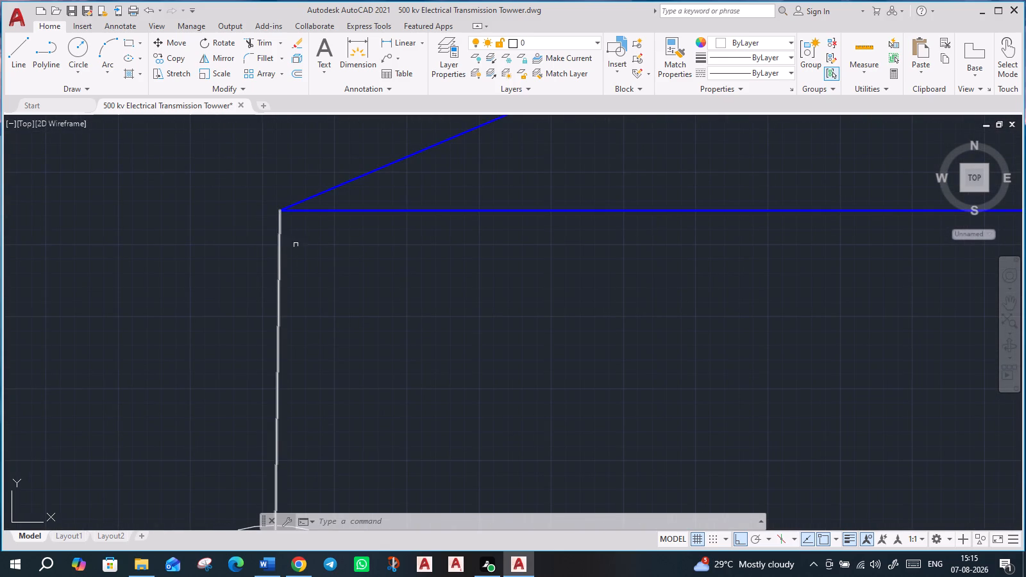
scroll(315, 249, up, 2)
scroll(315, 249, down, 7)
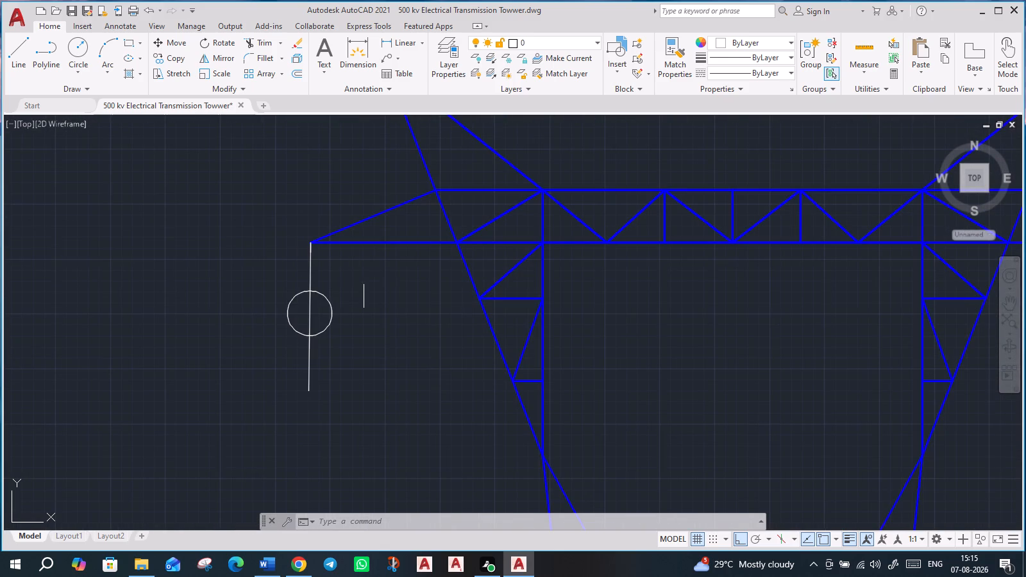
scroll(399, 333, down, 2)
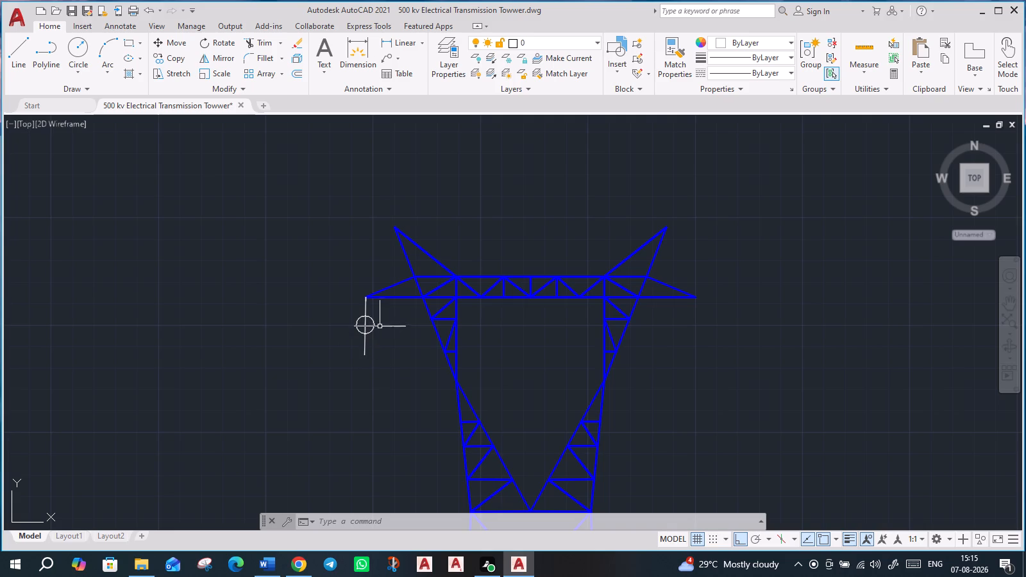
Delete the circle together with the long hanging line it sits on below the left crossarm tip.
scroll(360, 315, up, 5)
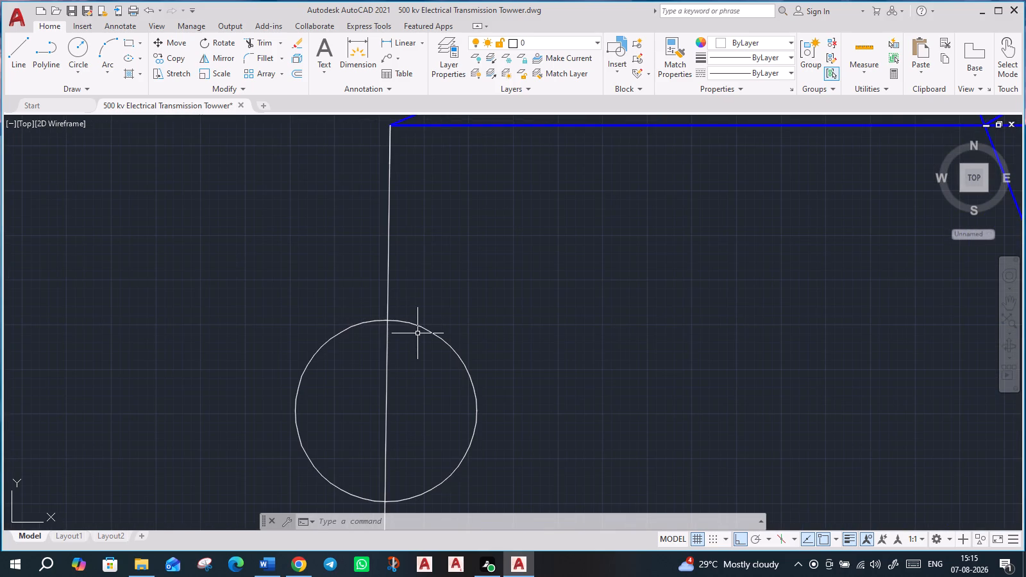
click(425, 330)
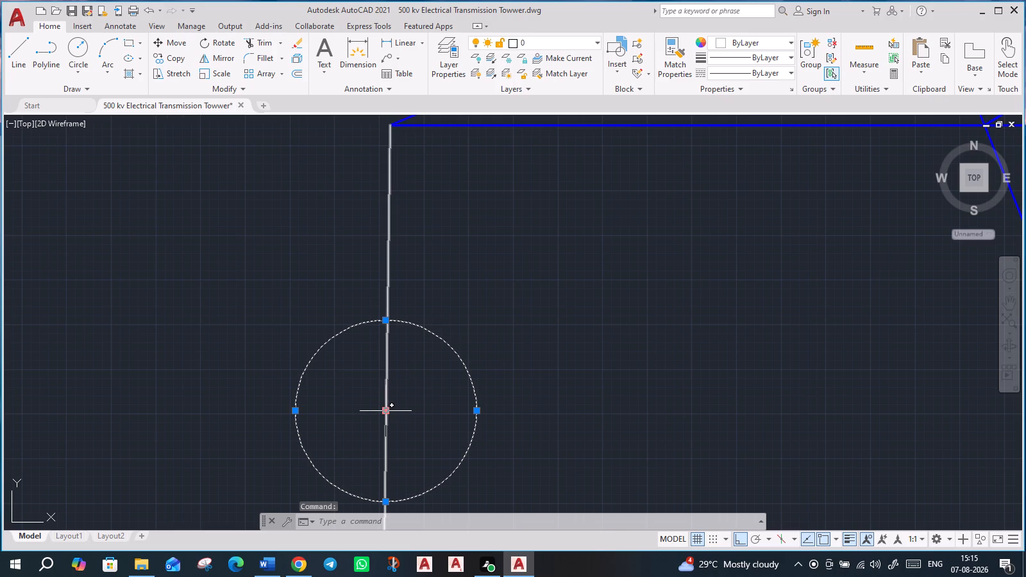
scroll(412, 247, up, 3)
scroll(412, 247, down, 6)
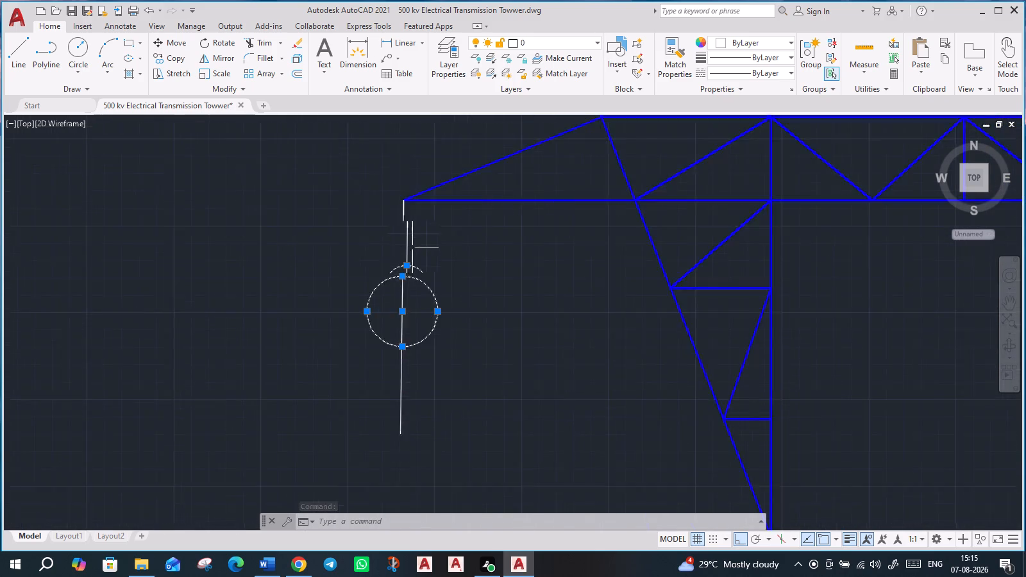
scroll(412, 247, up, 2)
middle_drag(412, 247, 409, 347)
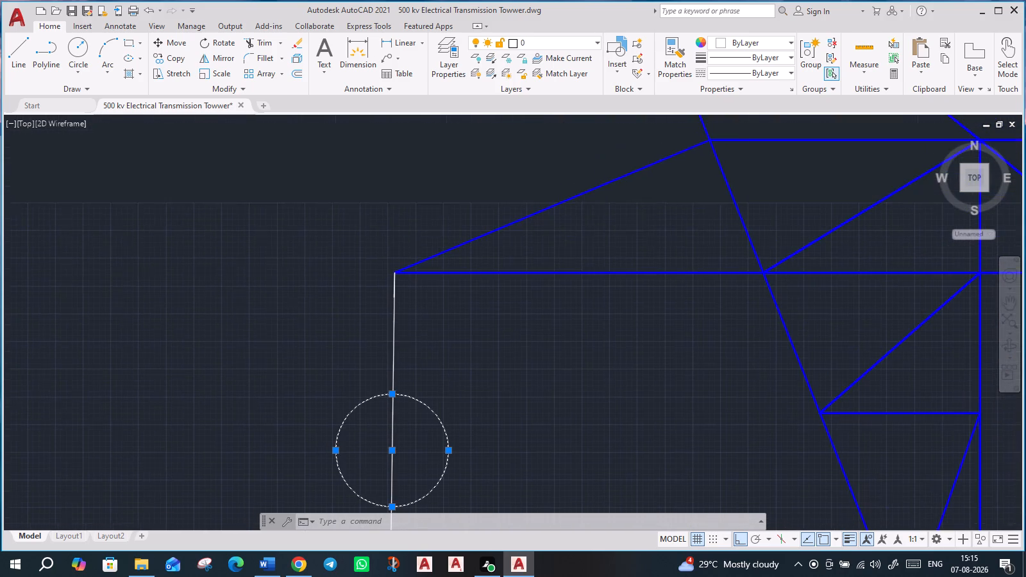
middle_drag(409, 347, 409, 348)
scroll(395, 287, up, 6)
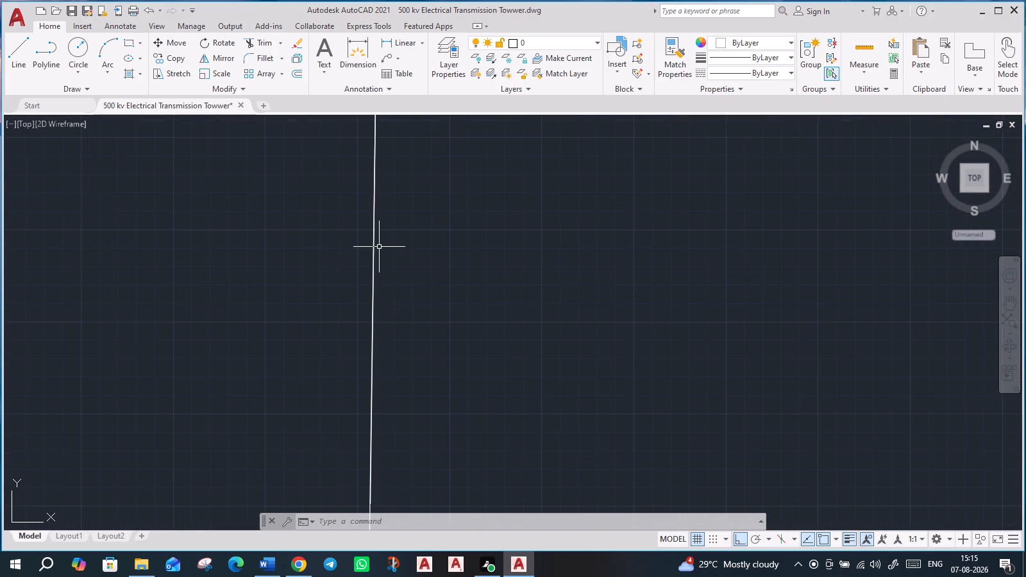
click(372, 249)
scroll(392, 249, up, 3)
scroll(392, 249, down, 2)
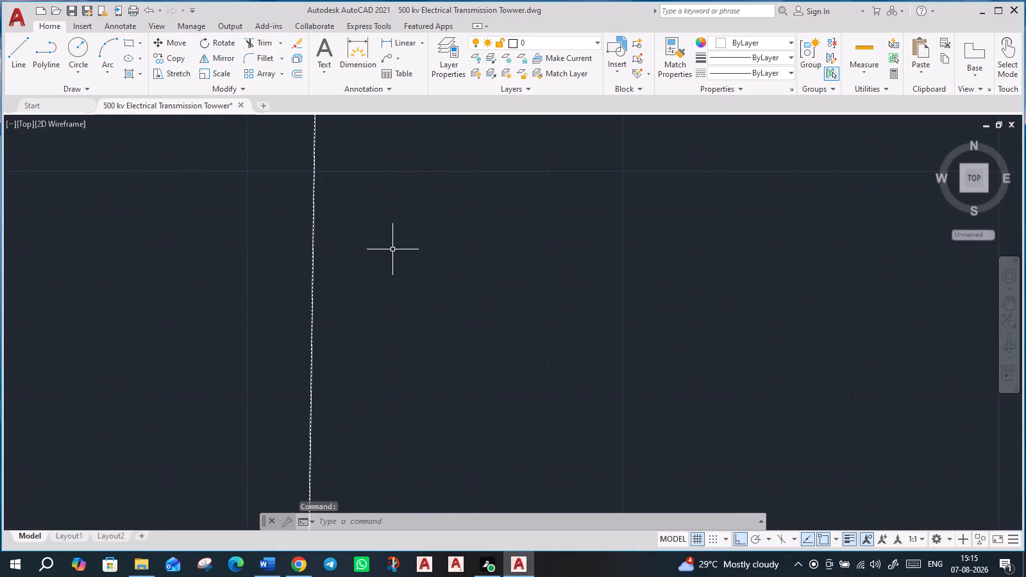
scroll(392, 249, down, 5)
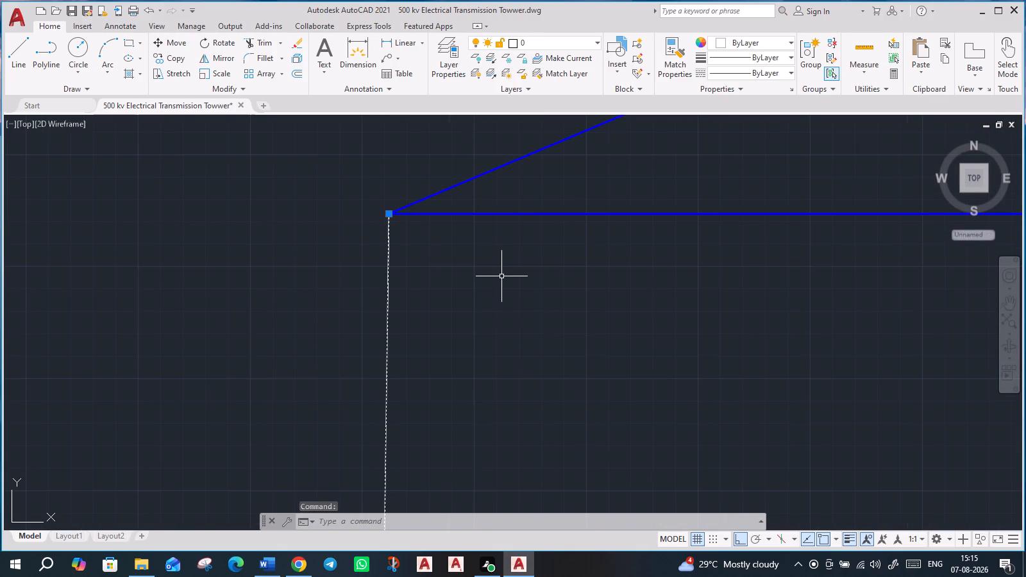
scroll(501, 276, down, 4)
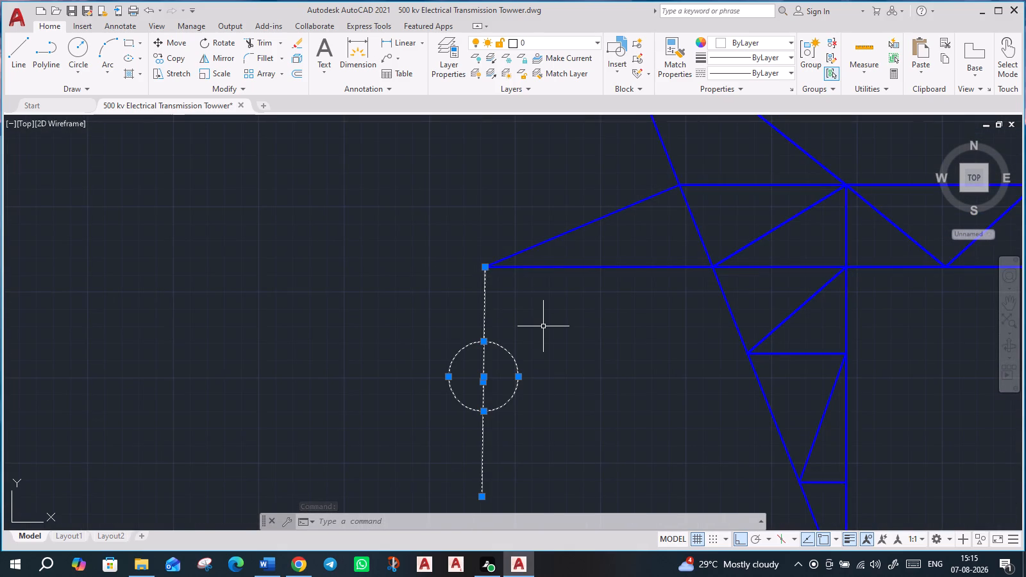
key(Delete)
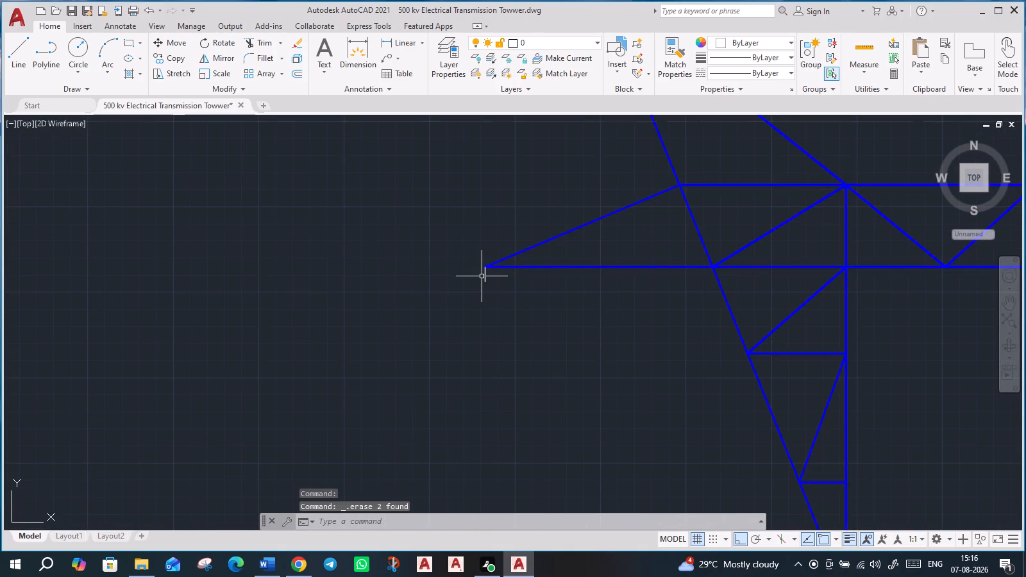
Delete the short leftover line segment hanging from the left crossarm tip.
click(485, 276)
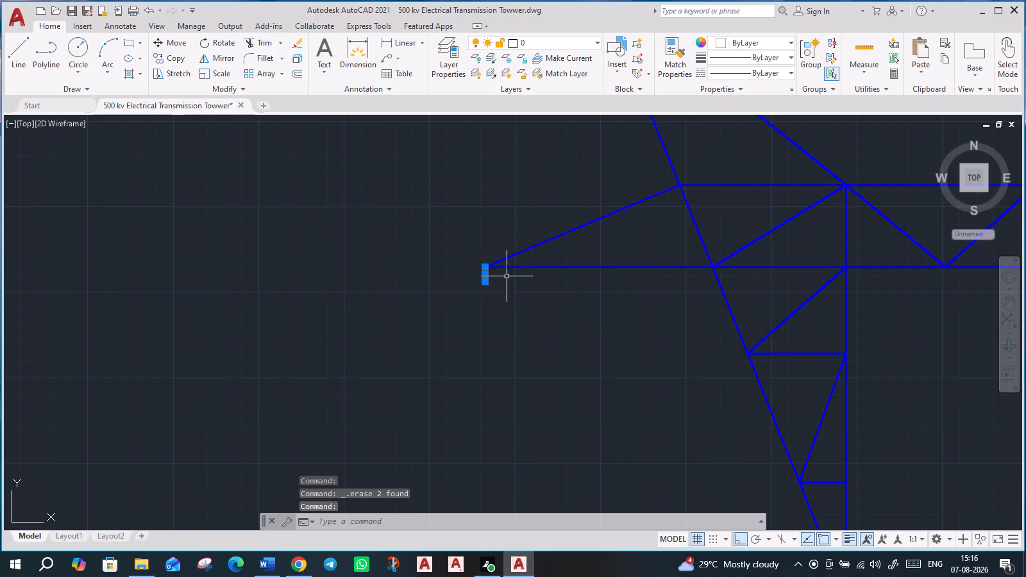
key(Delete)
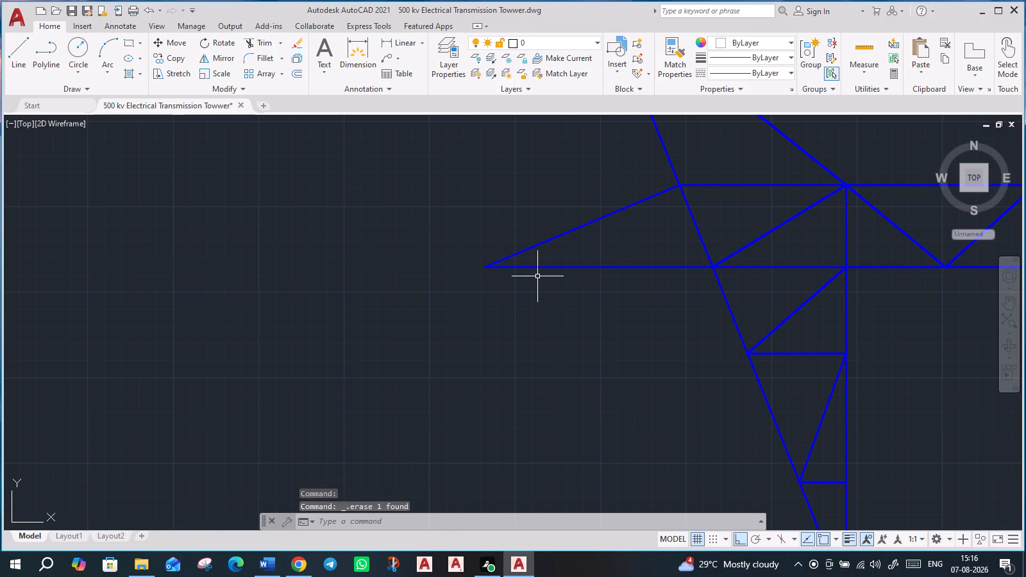
Draw a 14' vertical line straight down from the left crossarm tip.
key(l)
key(Return)
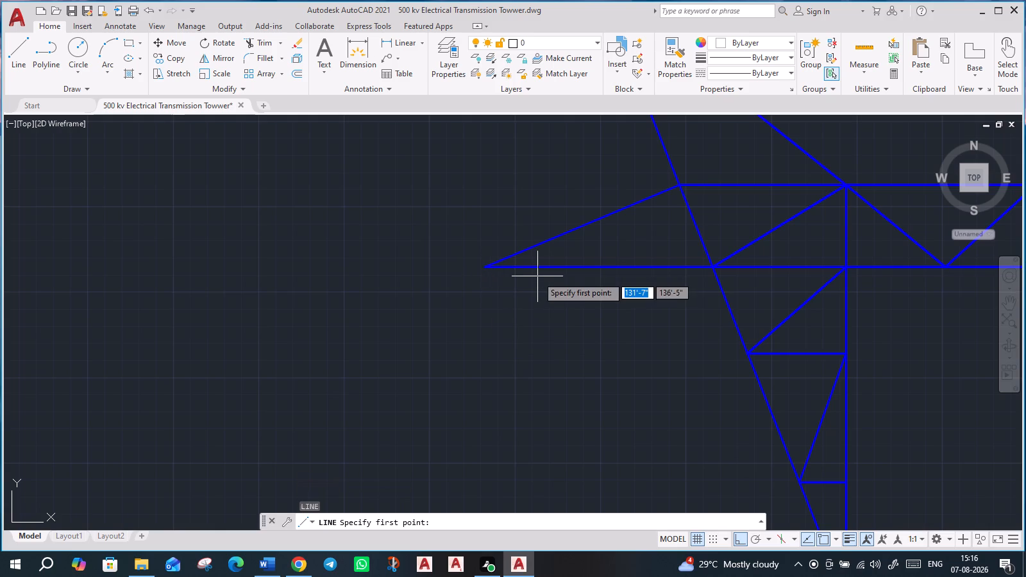
click(487, 265)
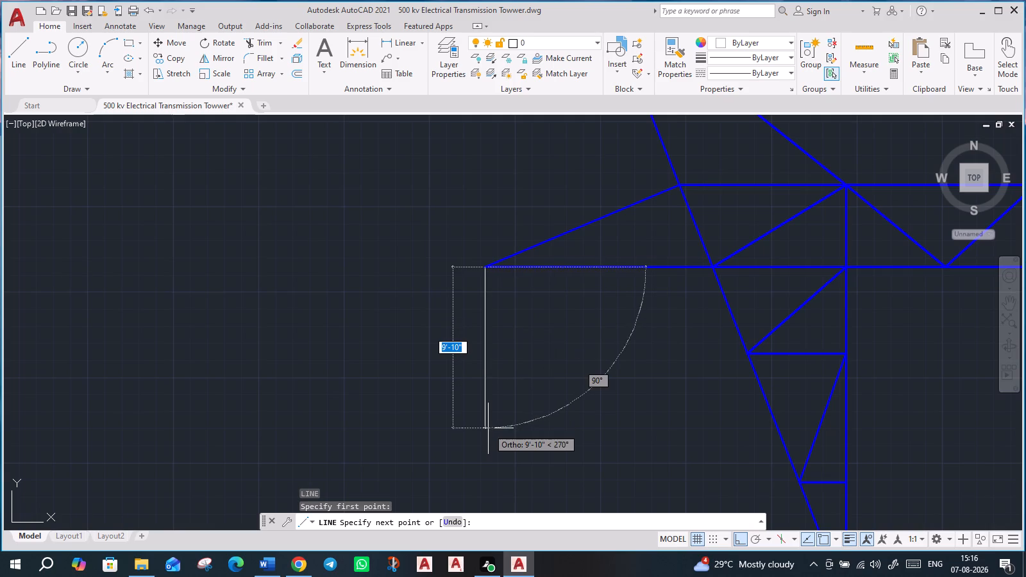
scroll(488, 428, down, 3)
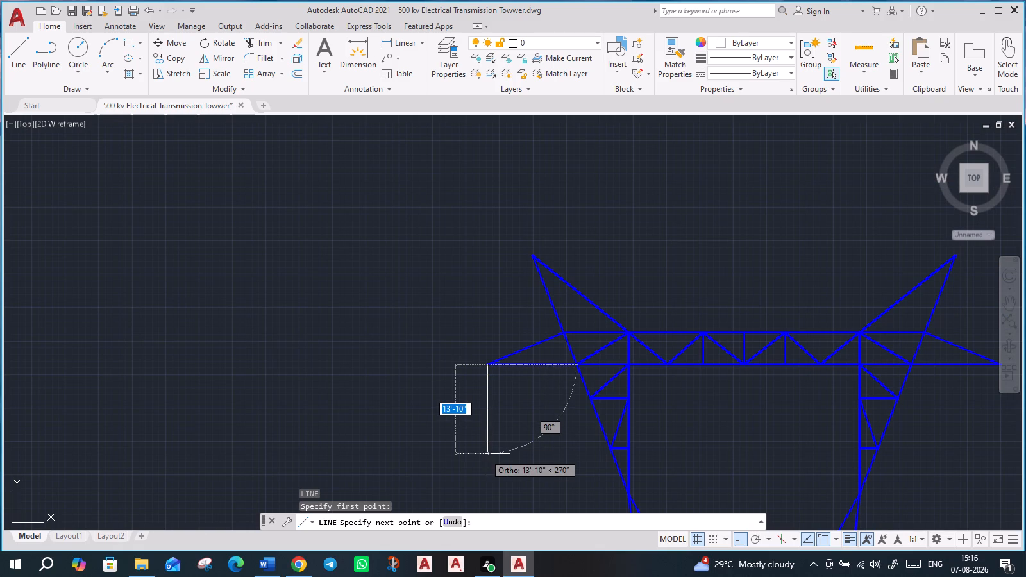
text(14')
key(Return)
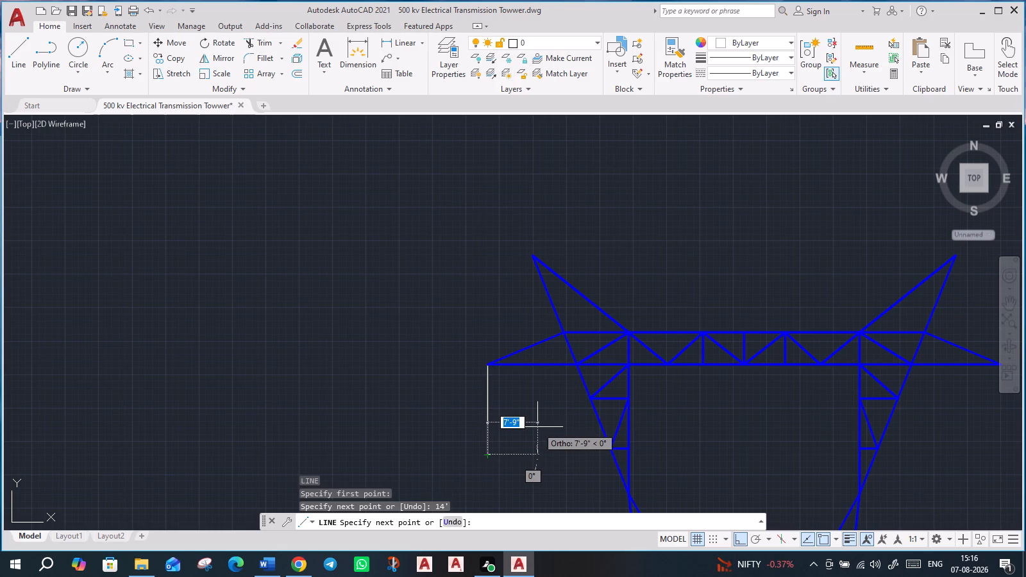
key(Escape)
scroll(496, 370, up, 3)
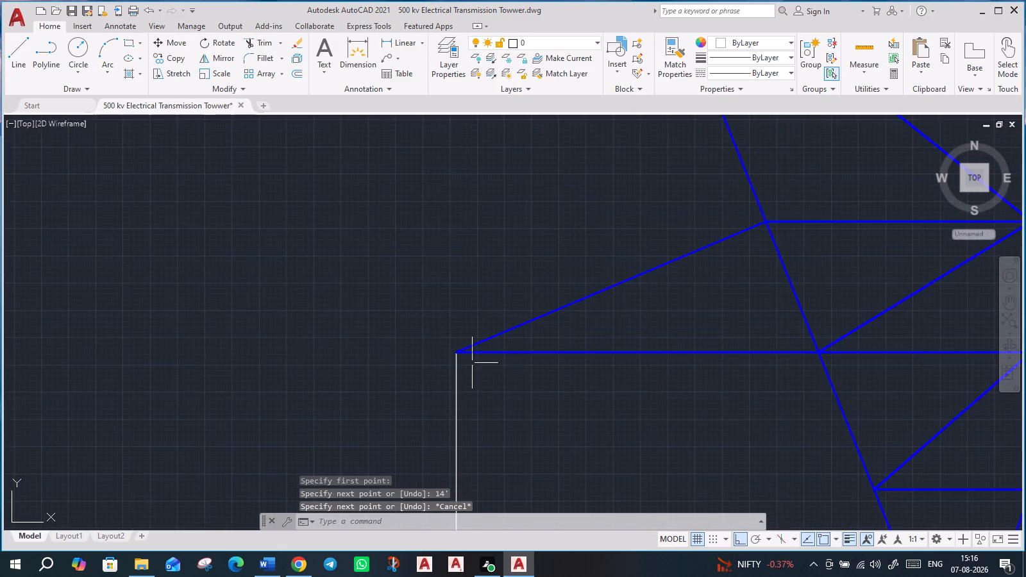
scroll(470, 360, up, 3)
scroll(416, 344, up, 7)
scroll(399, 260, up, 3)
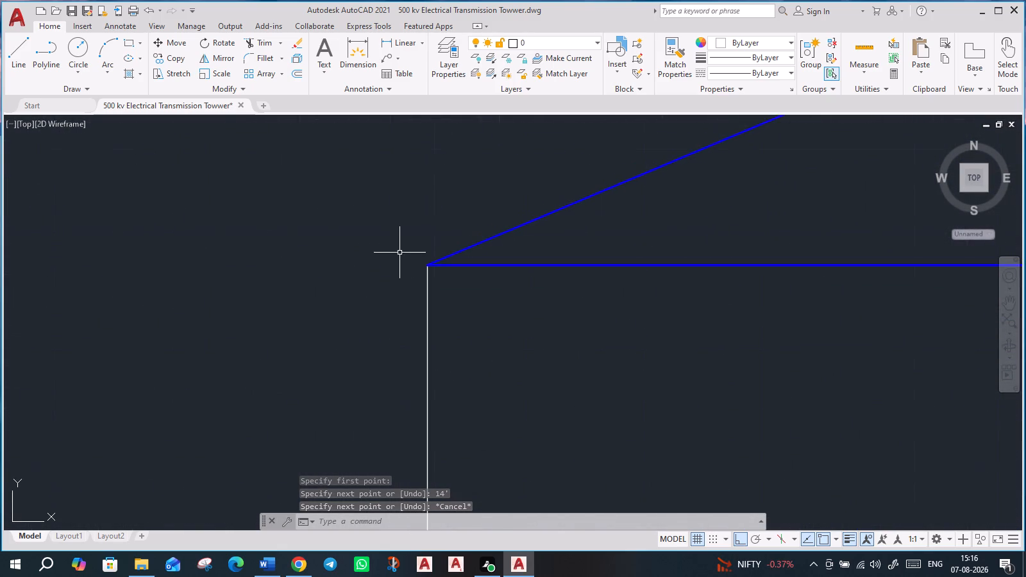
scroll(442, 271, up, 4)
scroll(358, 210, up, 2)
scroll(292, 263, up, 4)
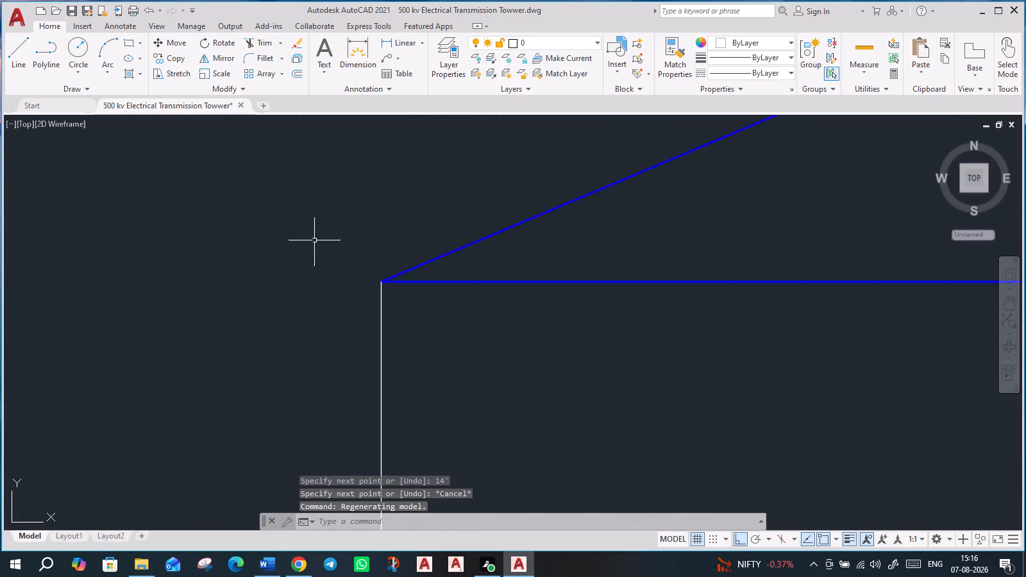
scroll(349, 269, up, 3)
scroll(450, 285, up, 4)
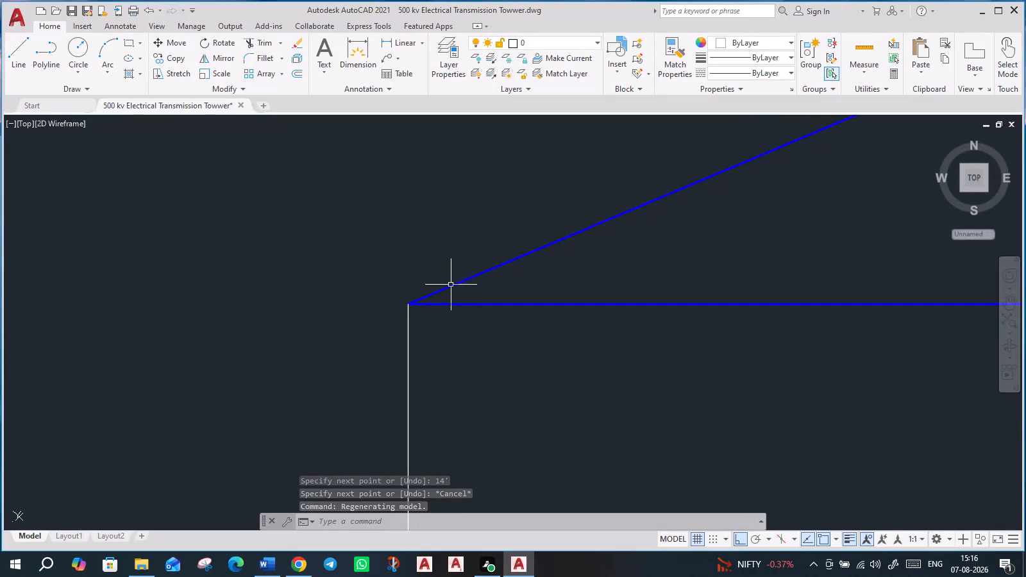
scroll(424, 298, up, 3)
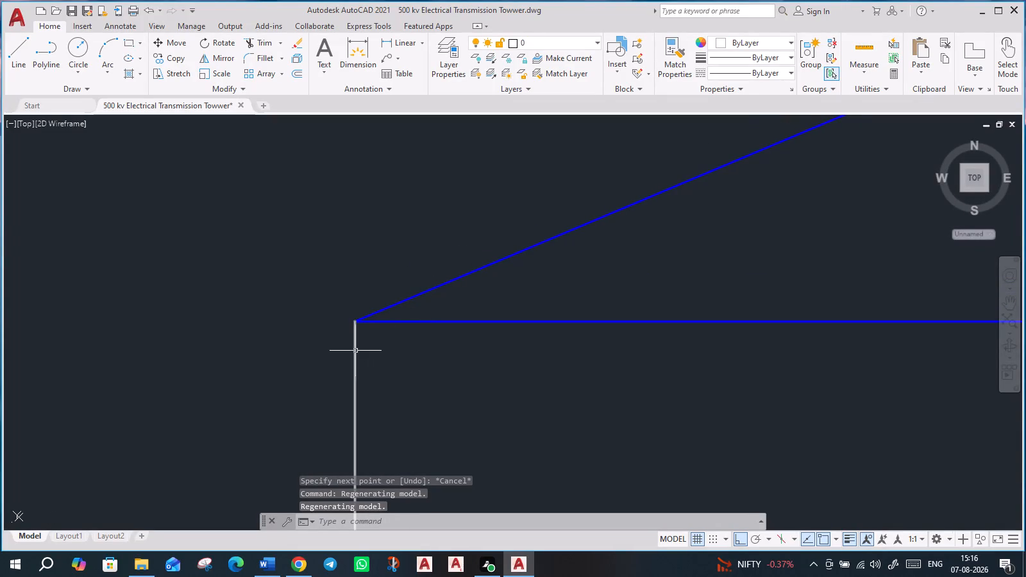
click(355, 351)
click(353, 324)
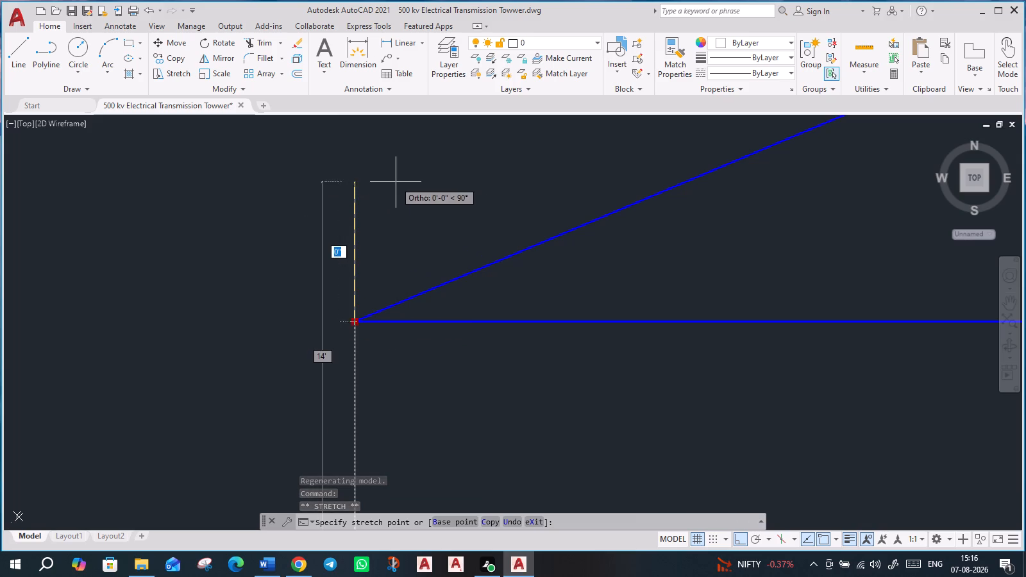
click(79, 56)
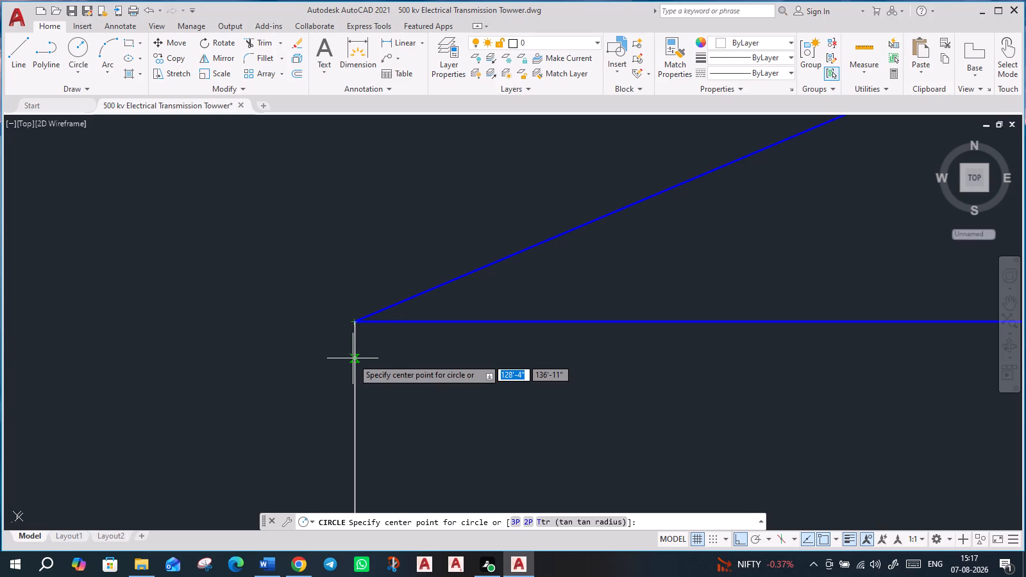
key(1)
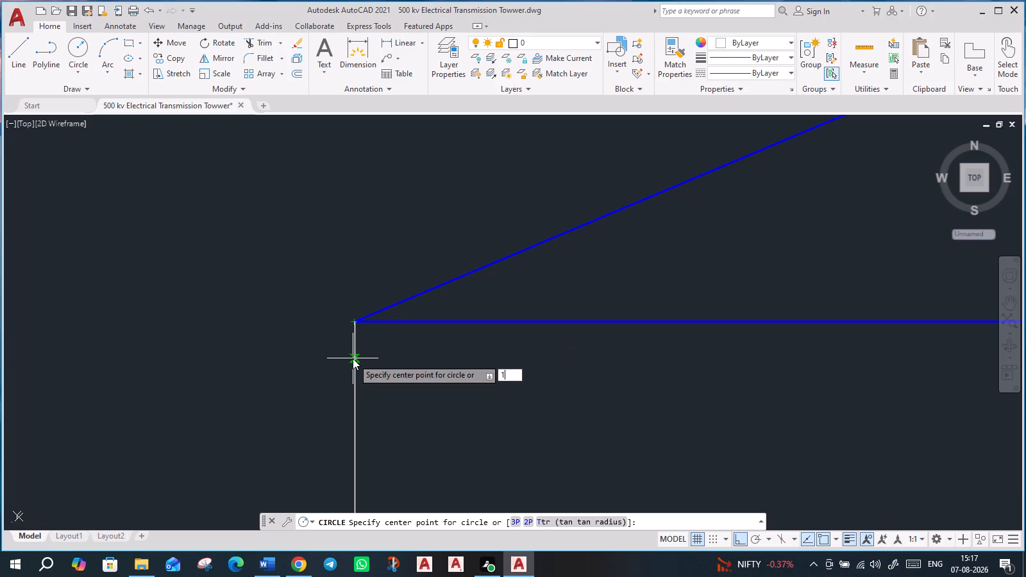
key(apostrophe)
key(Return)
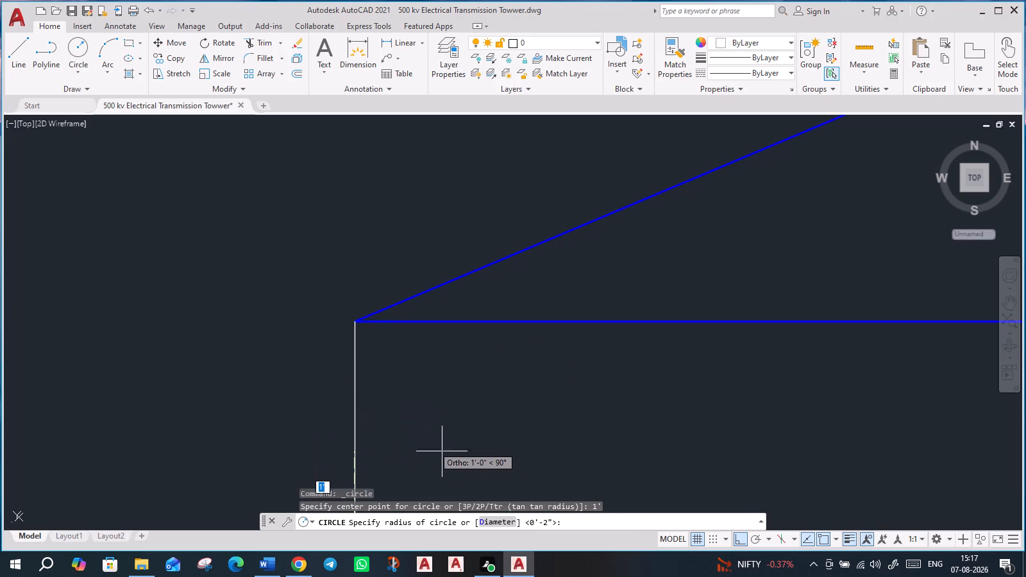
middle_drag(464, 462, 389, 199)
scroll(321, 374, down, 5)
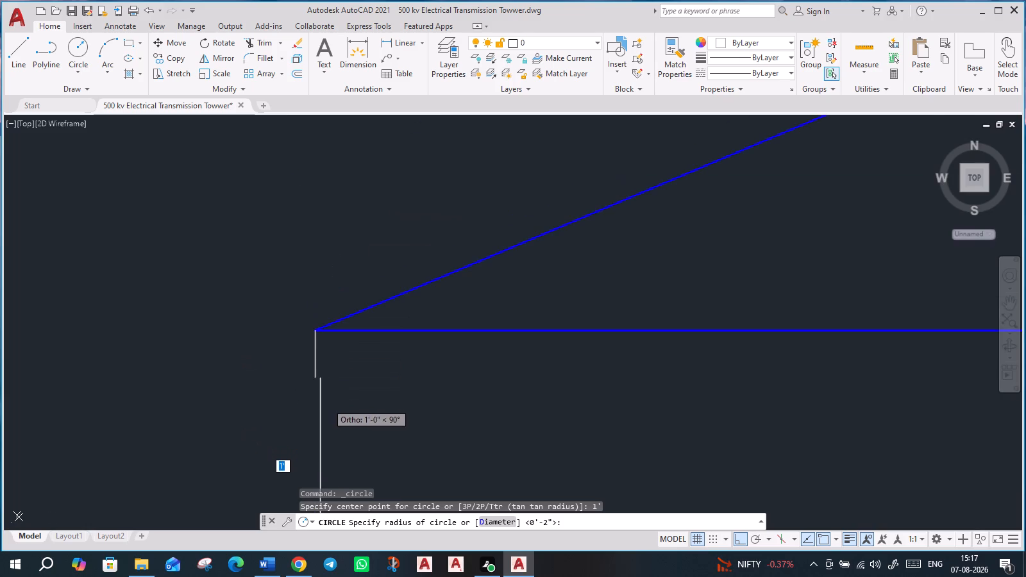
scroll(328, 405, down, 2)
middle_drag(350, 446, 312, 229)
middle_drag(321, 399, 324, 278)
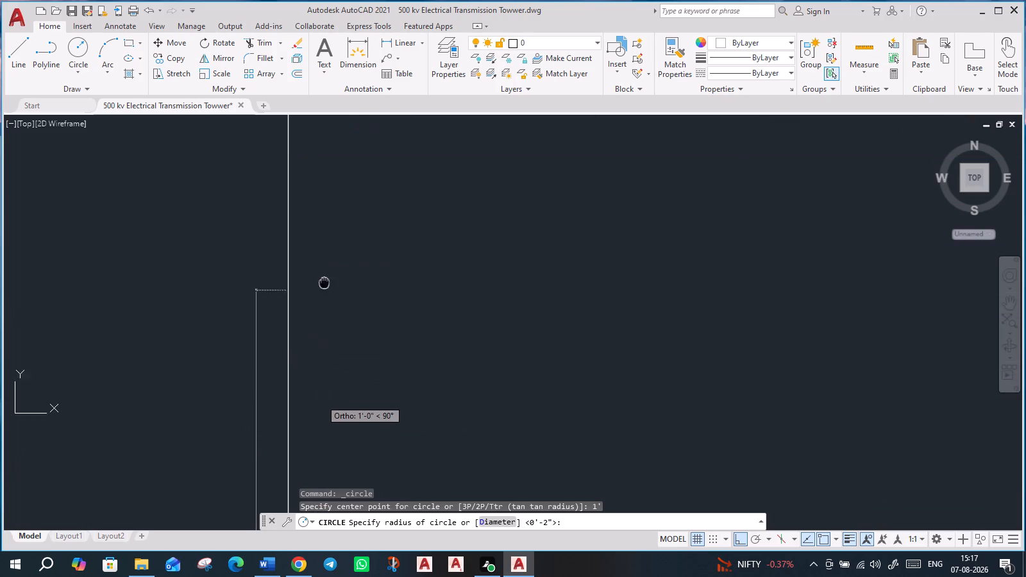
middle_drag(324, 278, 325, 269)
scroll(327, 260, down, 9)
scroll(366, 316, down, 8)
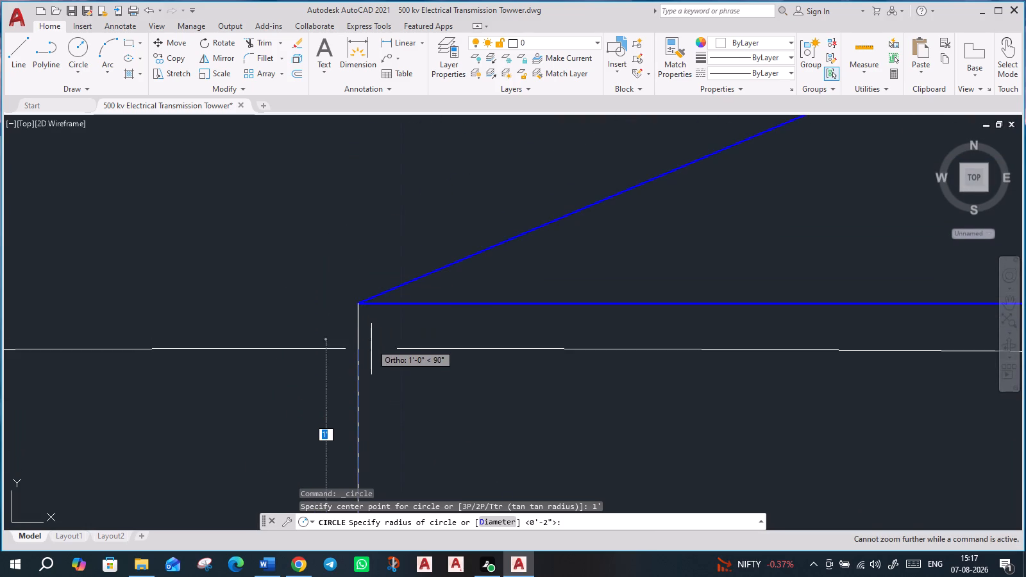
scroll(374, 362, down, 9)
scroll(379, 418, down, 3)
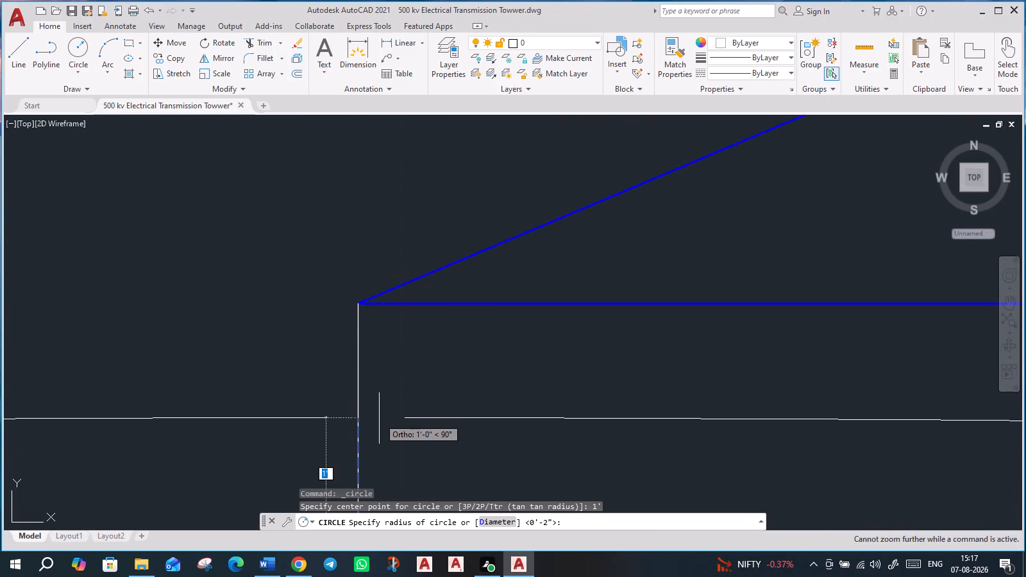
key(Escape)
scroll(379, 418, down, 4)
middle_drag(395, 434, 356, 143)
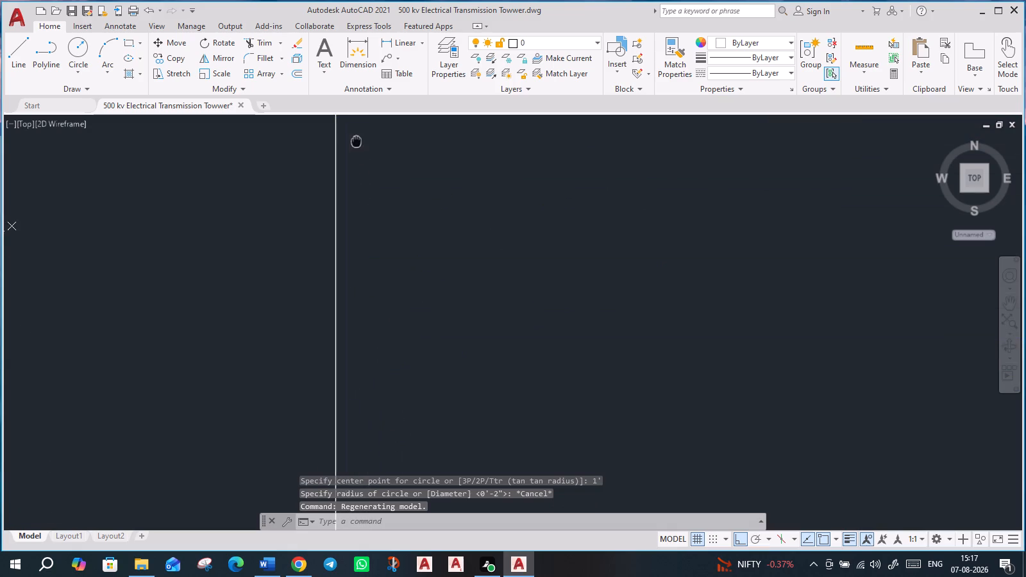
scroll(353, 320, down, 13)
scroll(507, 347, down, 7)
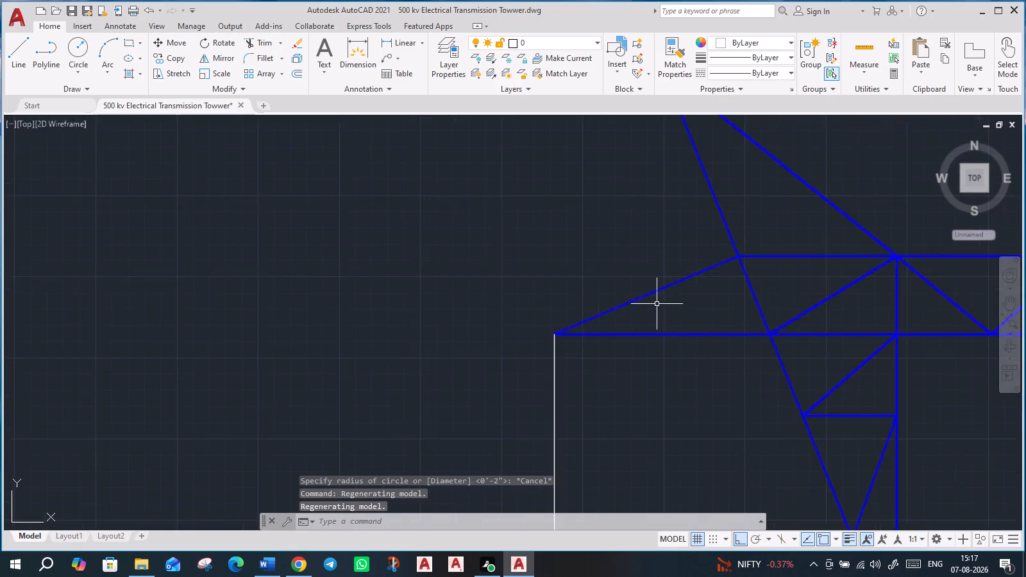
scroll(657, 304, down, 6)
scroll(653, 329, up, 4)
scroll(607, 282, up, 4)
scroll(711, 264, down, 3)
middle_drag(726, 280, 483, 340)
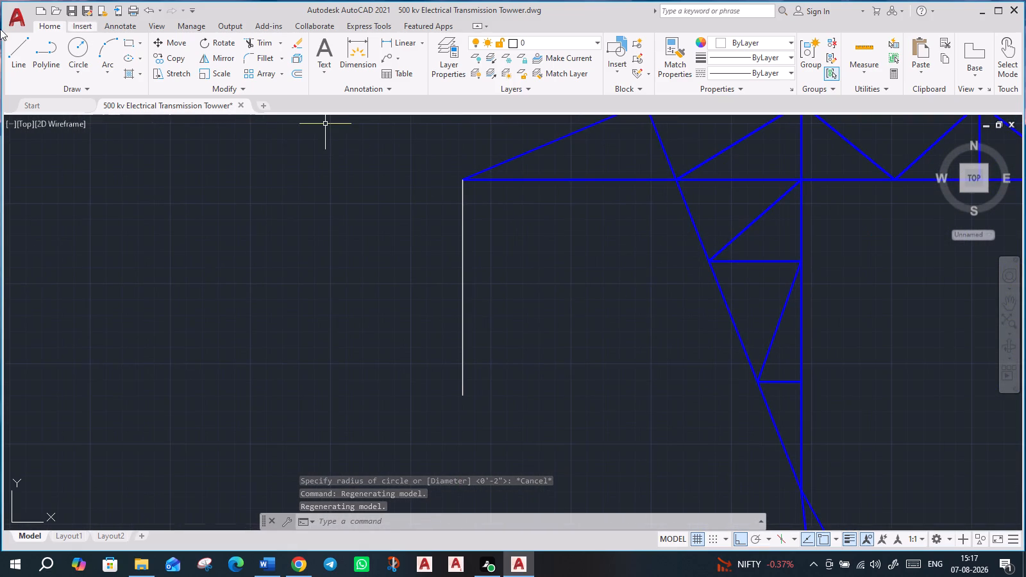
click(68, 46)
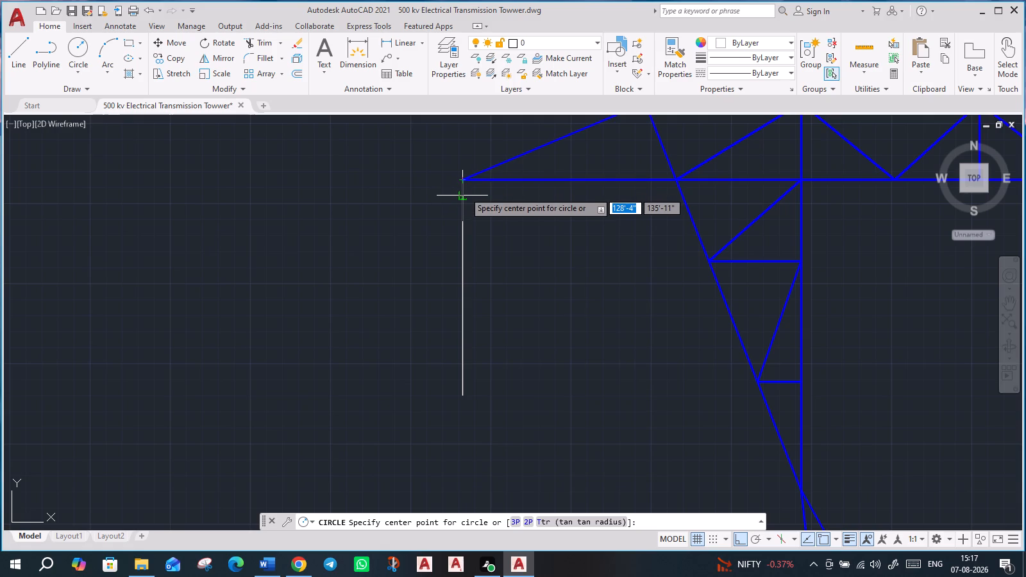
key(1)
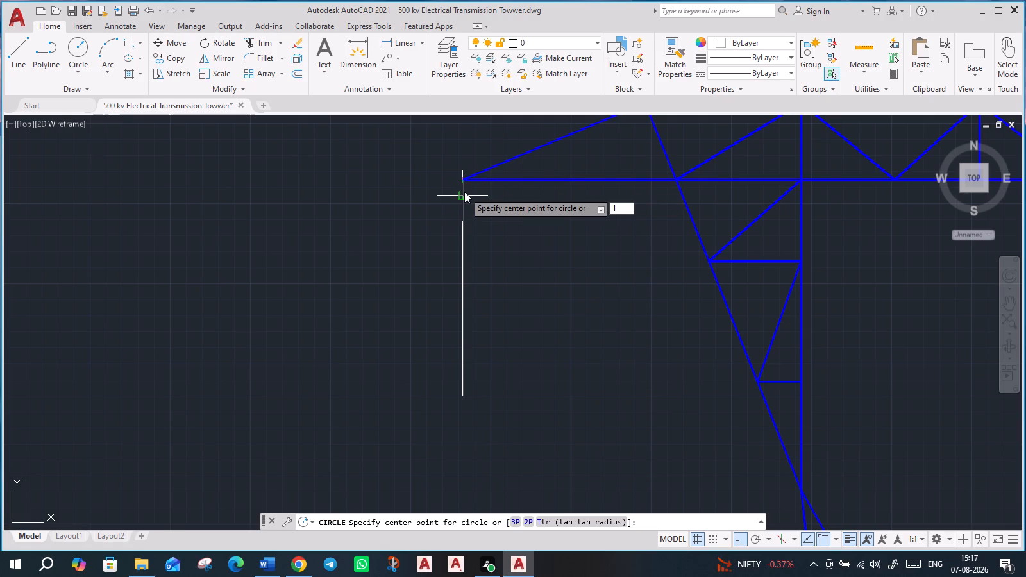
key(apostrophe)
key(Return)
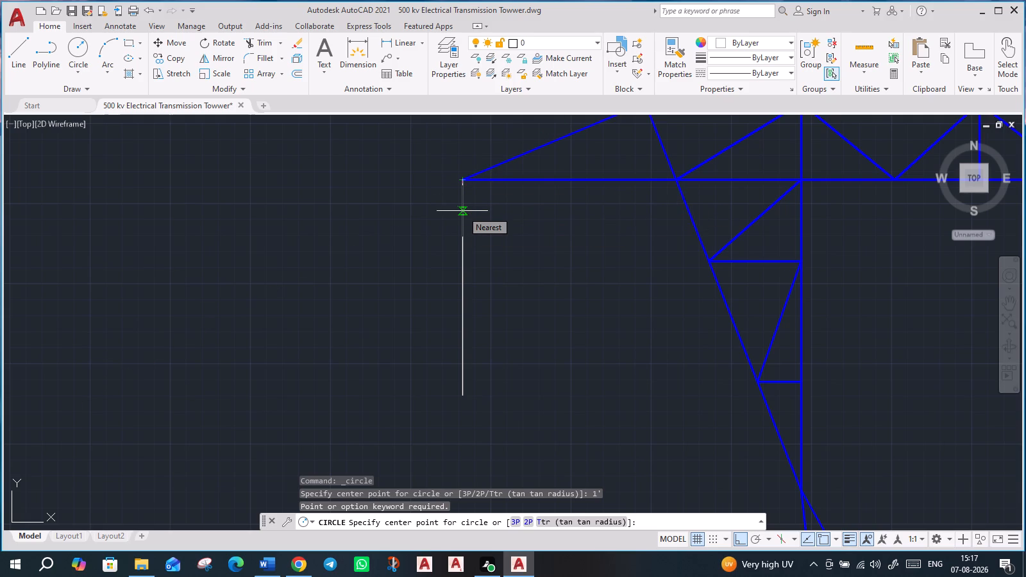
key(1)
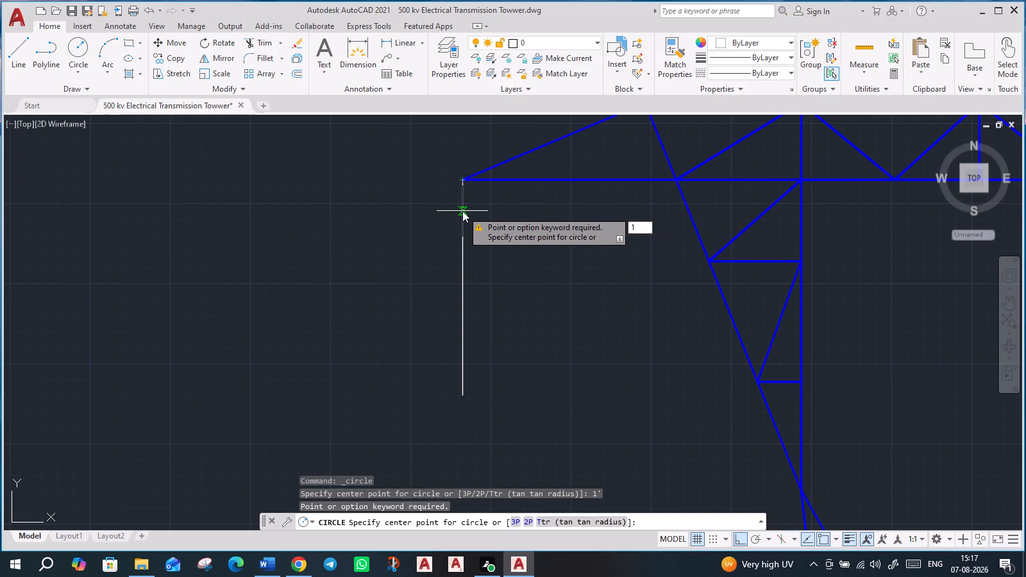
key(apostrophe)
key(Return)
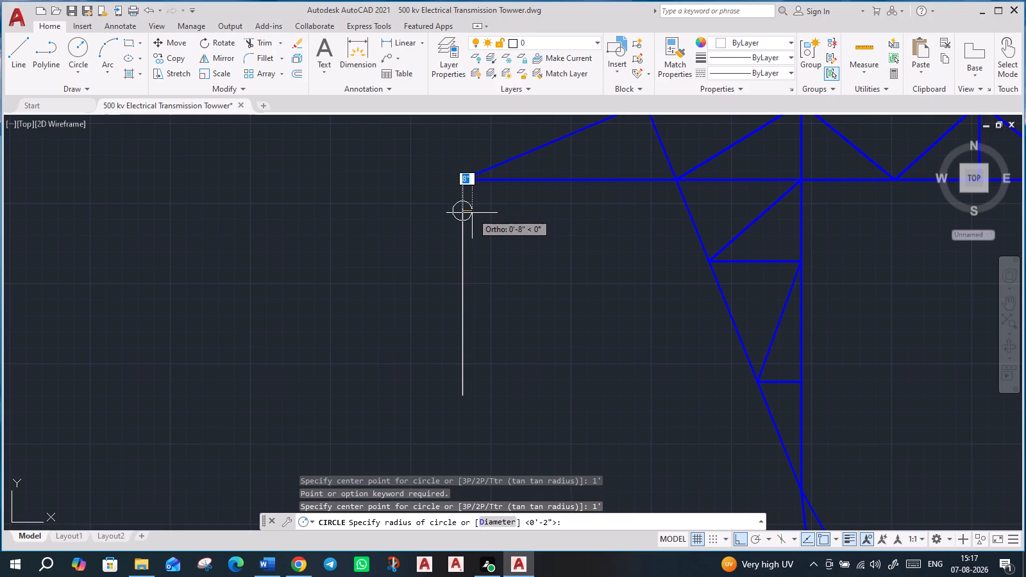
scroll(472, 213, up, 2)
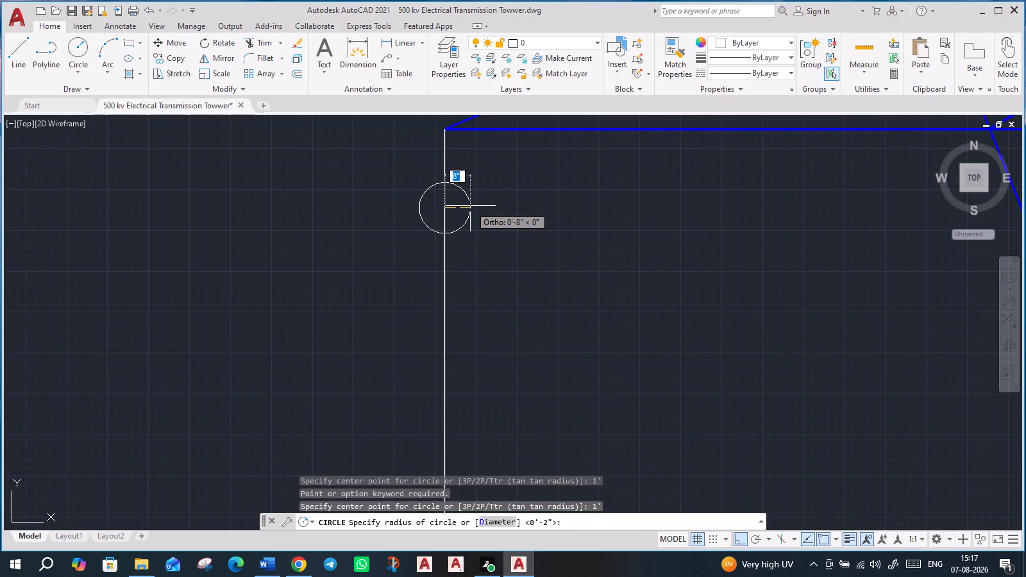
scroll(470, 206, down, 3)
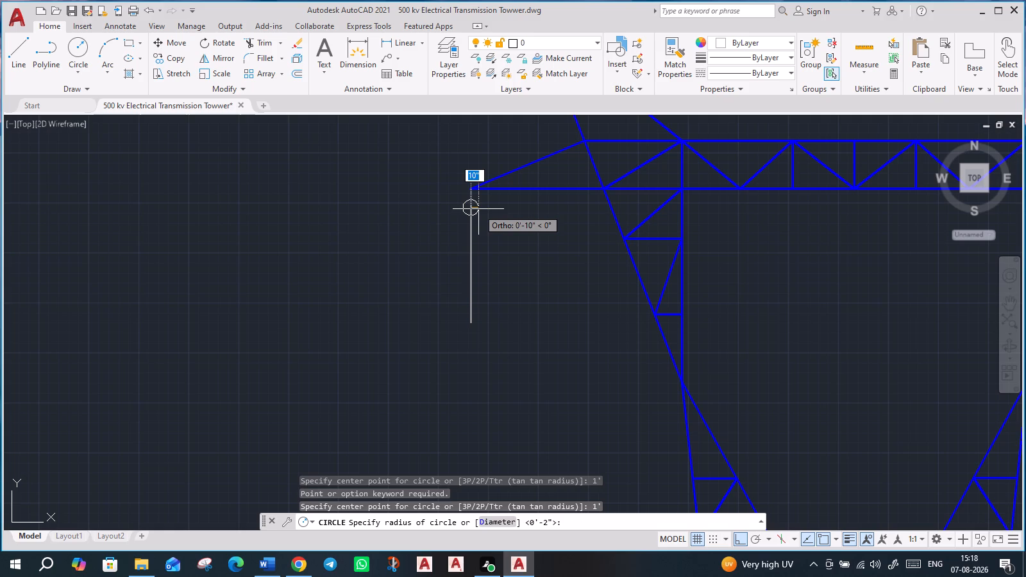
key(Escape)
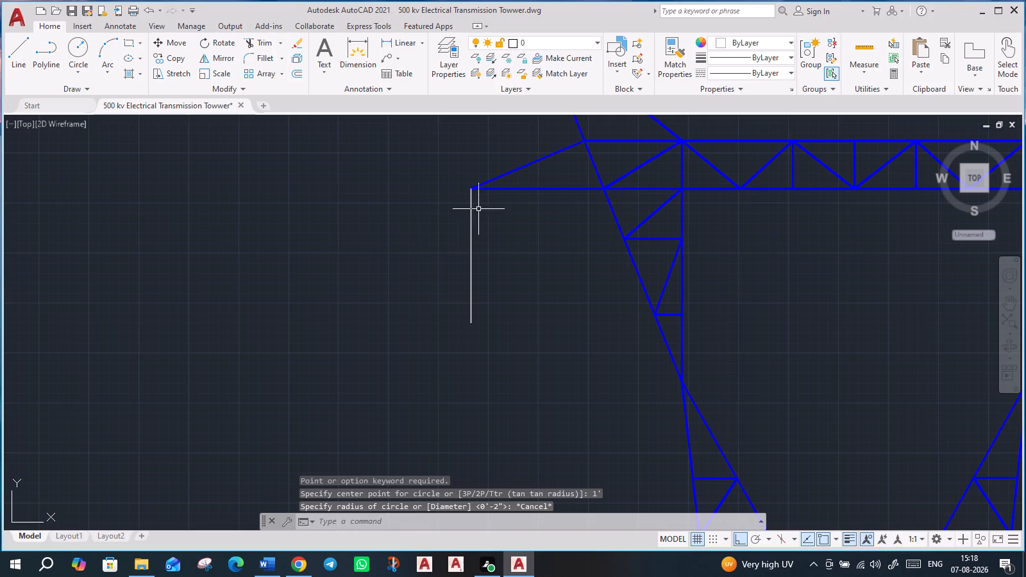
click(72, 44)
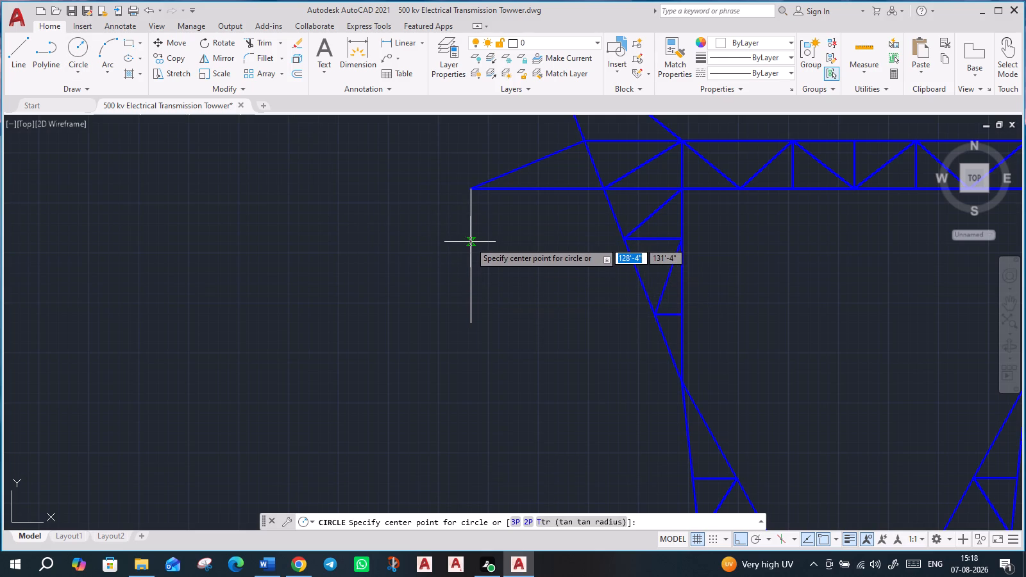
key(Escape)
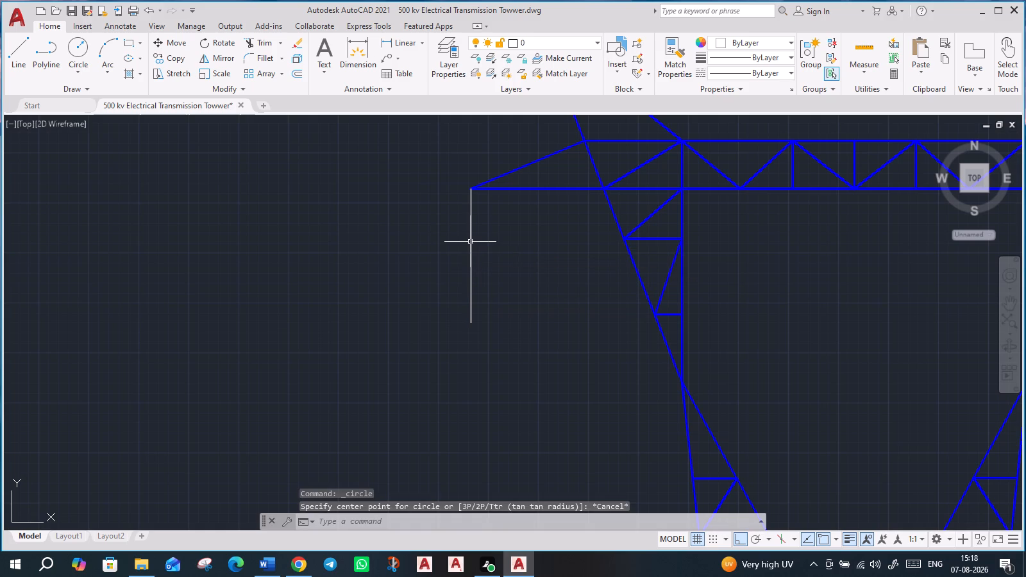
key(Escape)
Draw a circle of about 10" radius centred on the hanging line, a short way below the left crossarm tip.
click(471, 254)
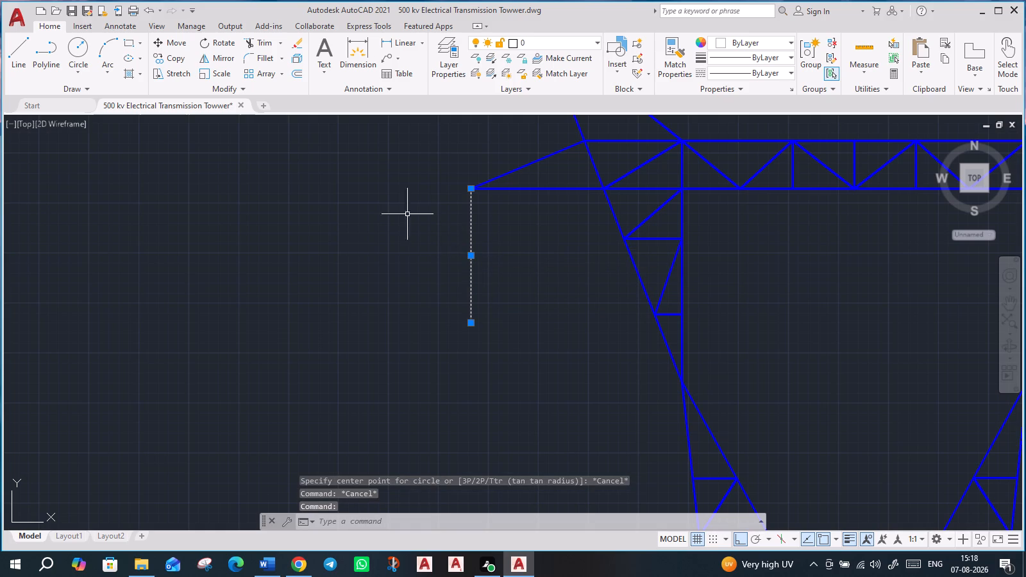
click(87, 45)
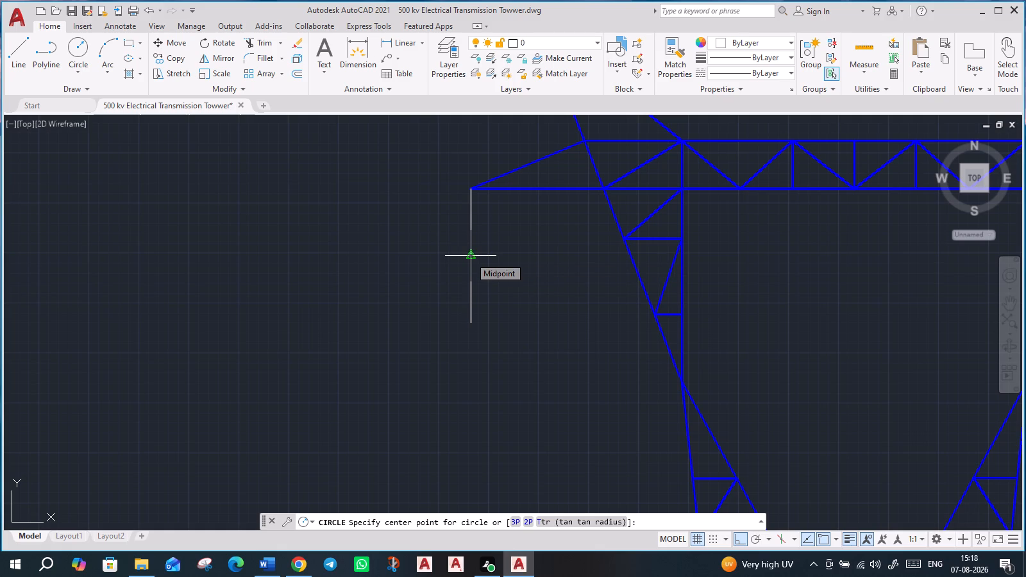
scroll(473, 238, up, 2)
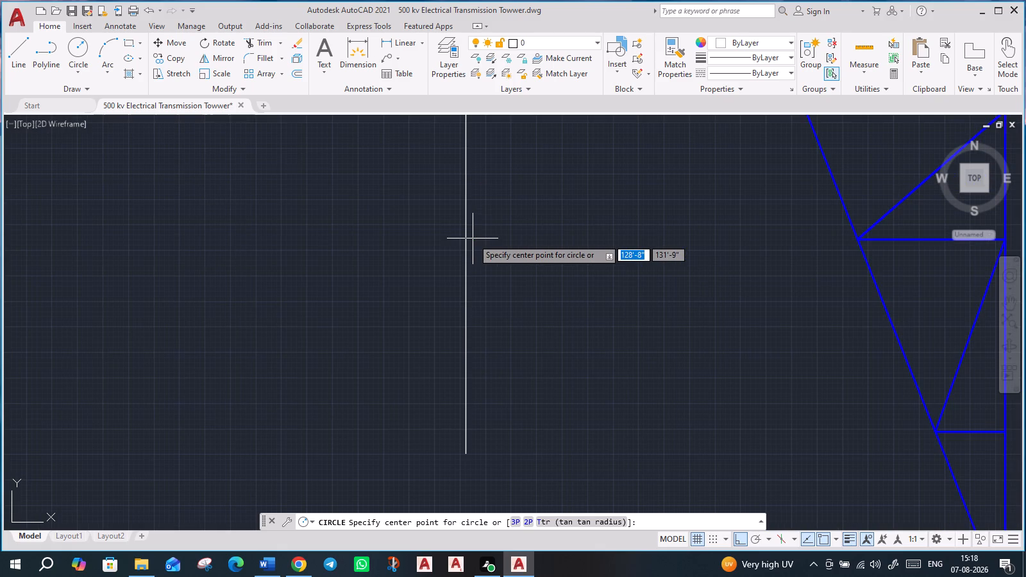
middle_drag(516, 238, 516, 324)
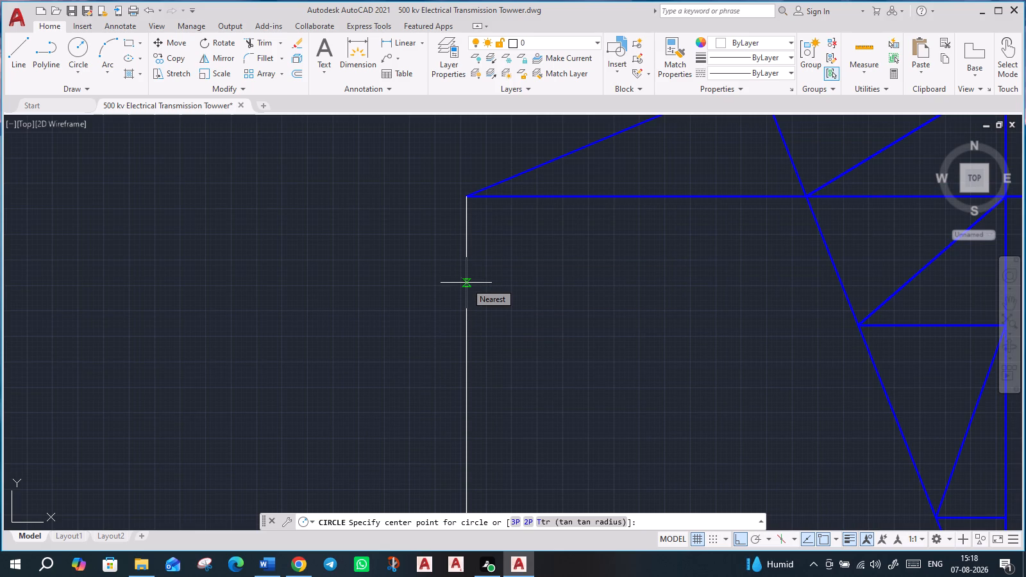
click(466, 283)
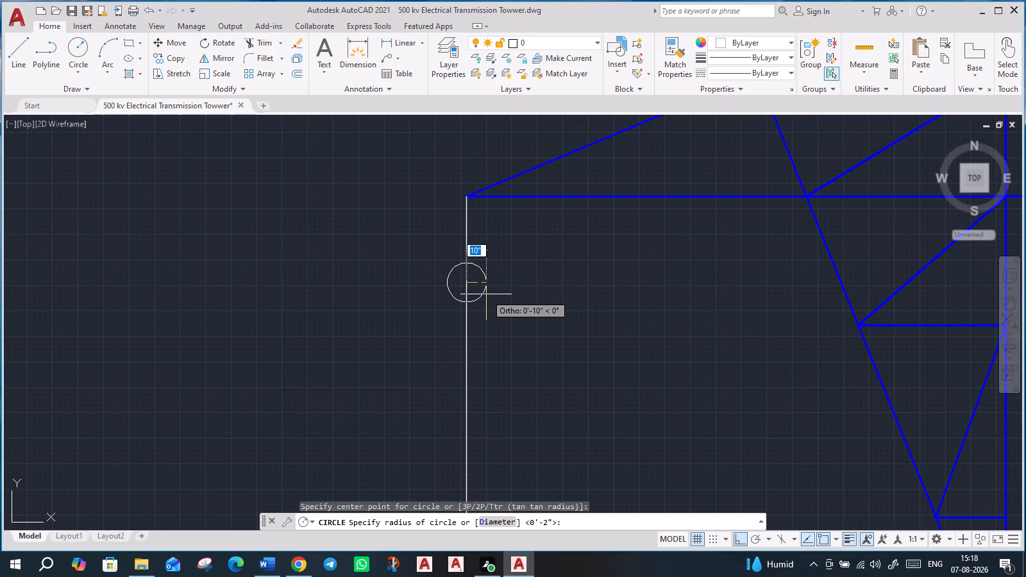
click(486, 294)
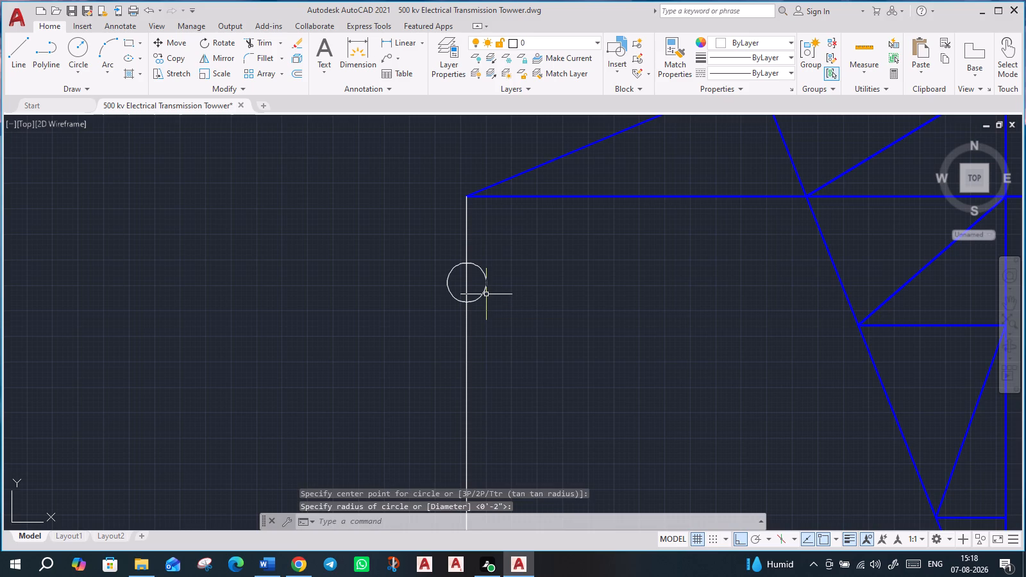
Fill the circle on the hanging line with a solid blue hatch.
click(129, 74)
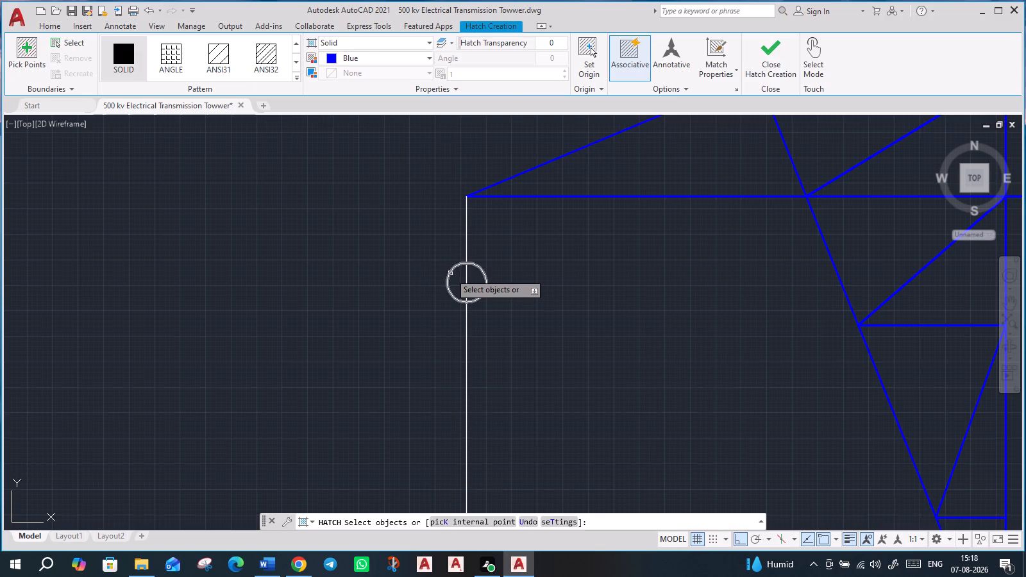
click(450, 273)
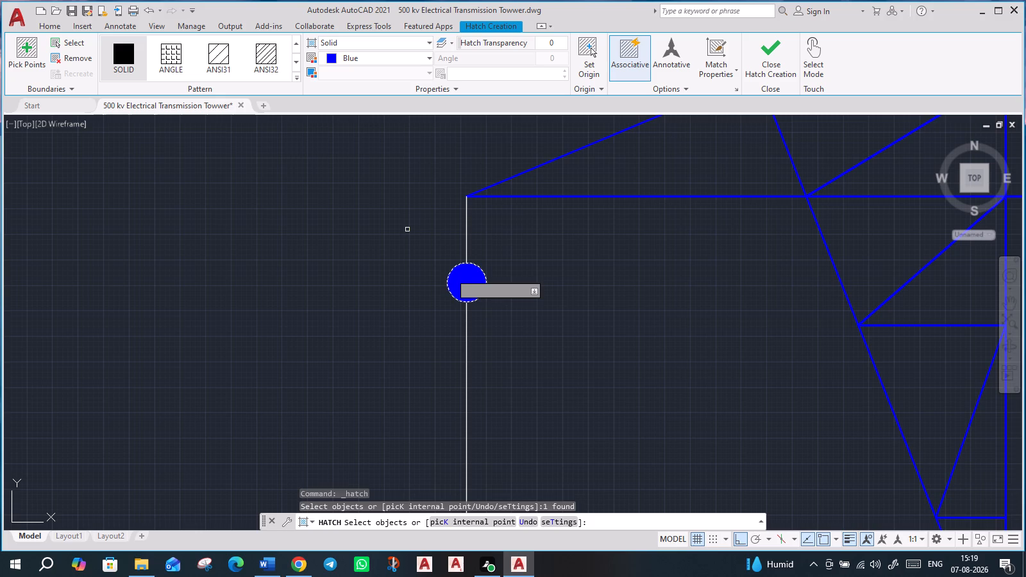
key(Return)
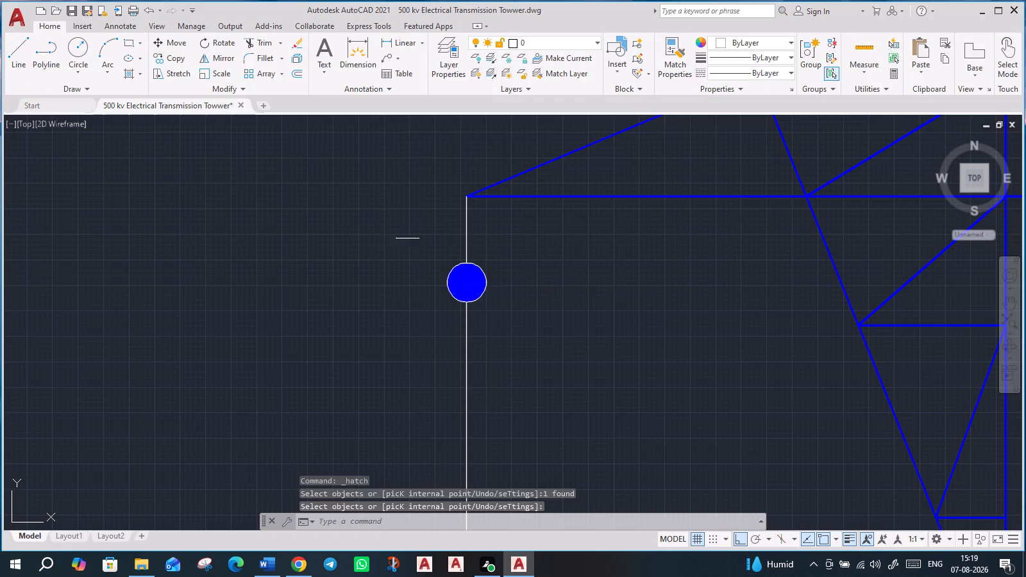
Copy the circle's outline to both sides of the hanging line, about 3'-3" to the right and 3'-7" to the left.
click(450, 270)
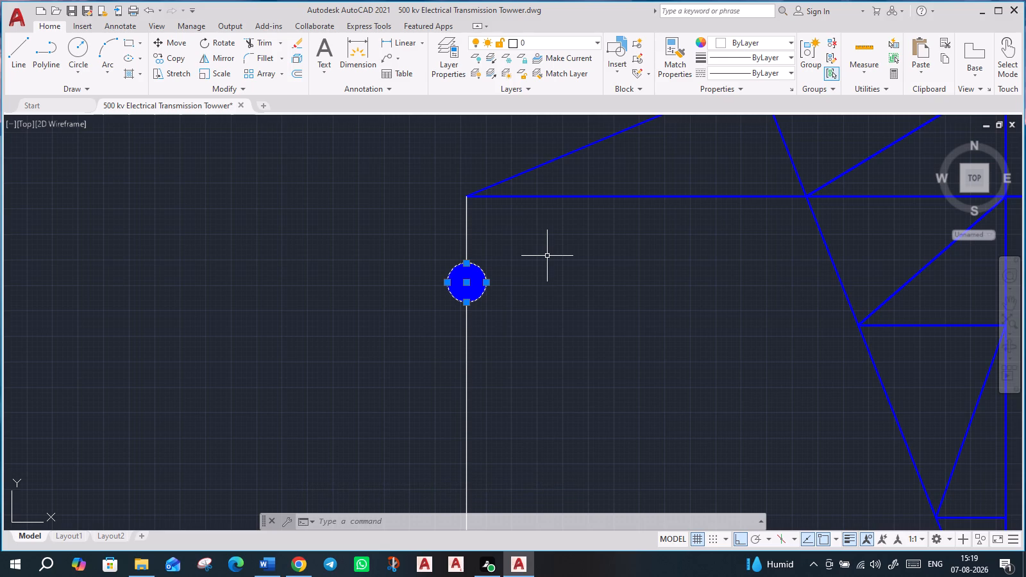
text(co)
key(Return)
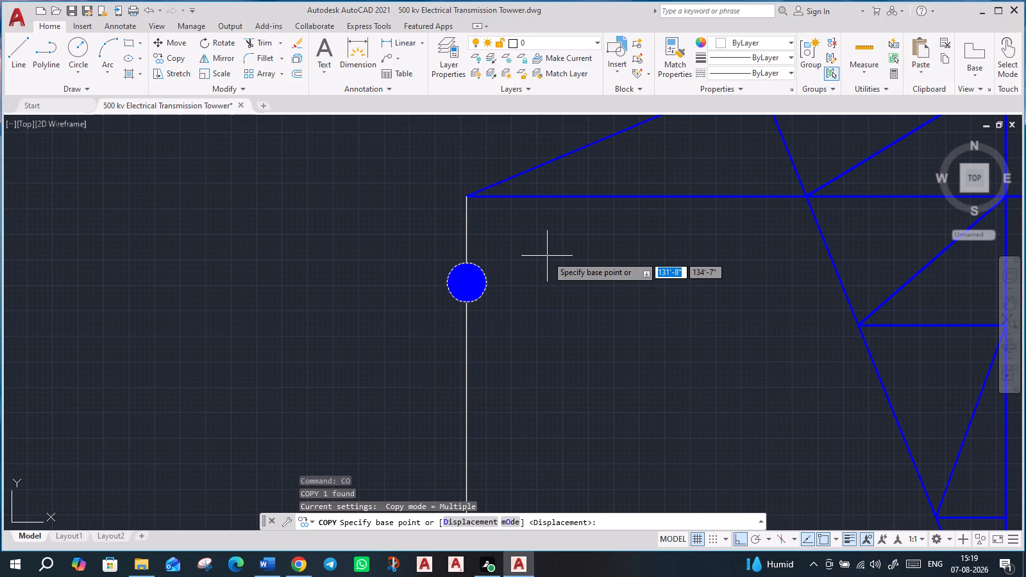
click(466, 283)
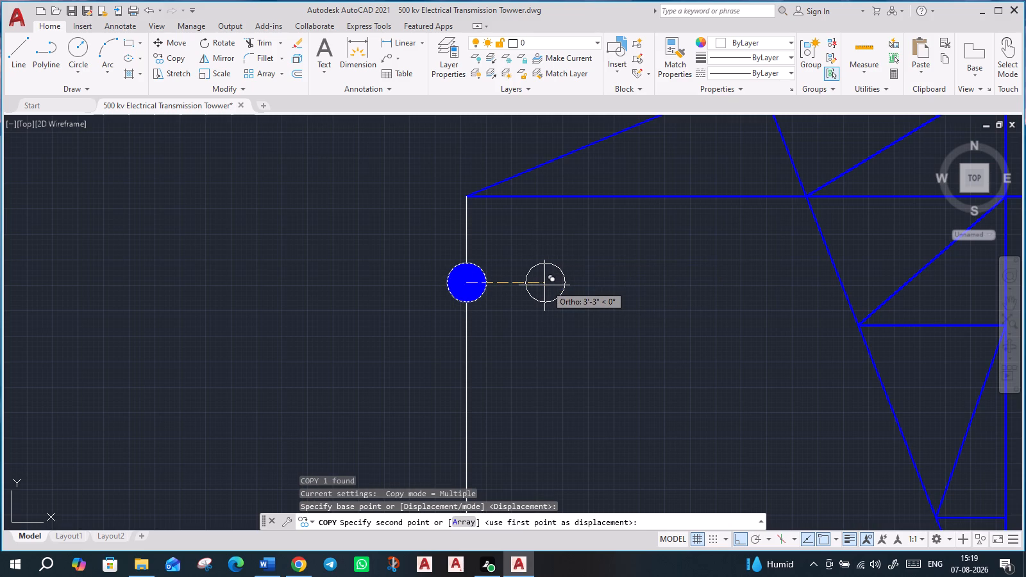
click(544, 285)
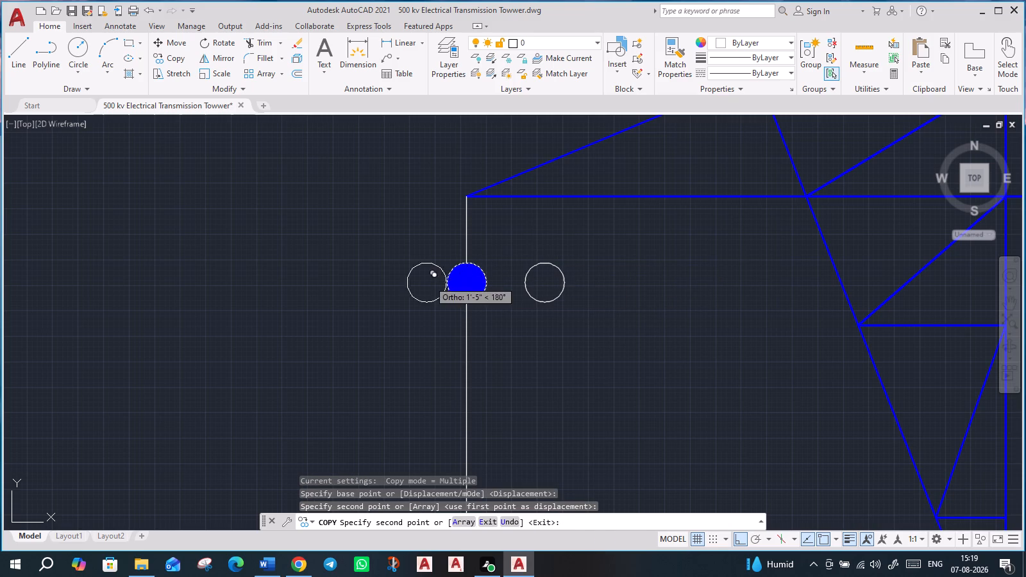
click(379, 277)
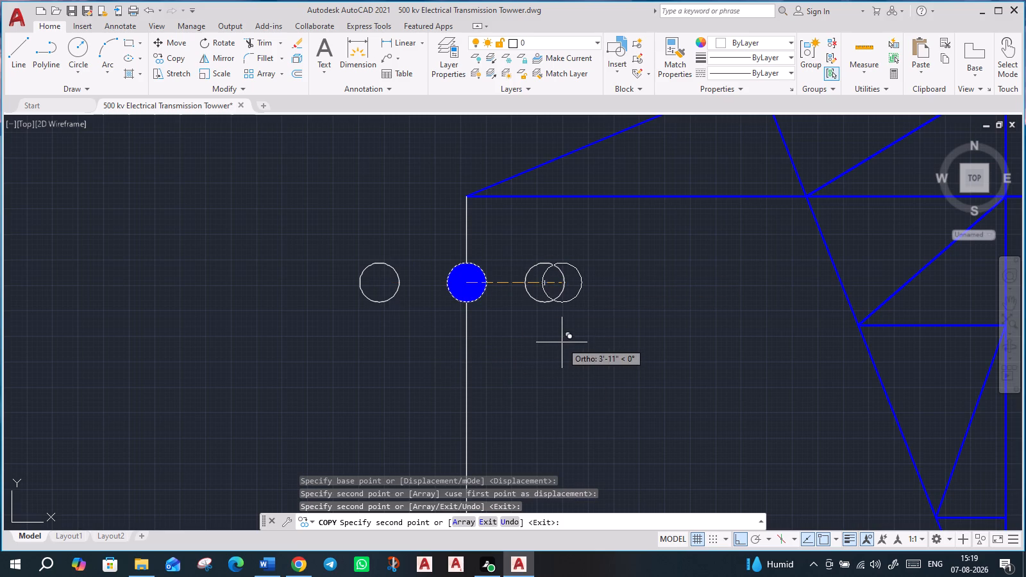
key(Escape)
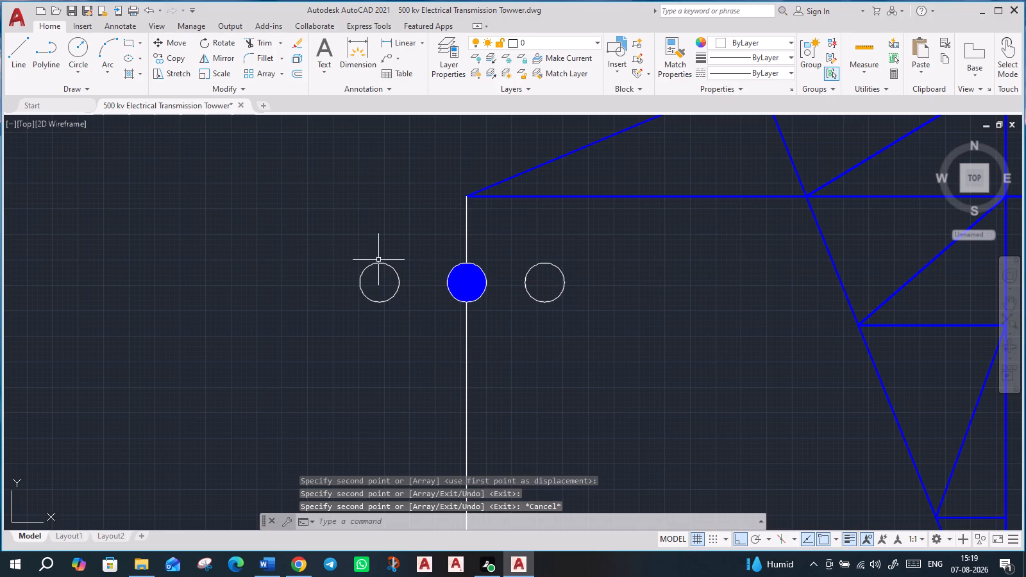
Fill the two copied circles beside the hanging line with a solid blue hatch.
click(387, 265)
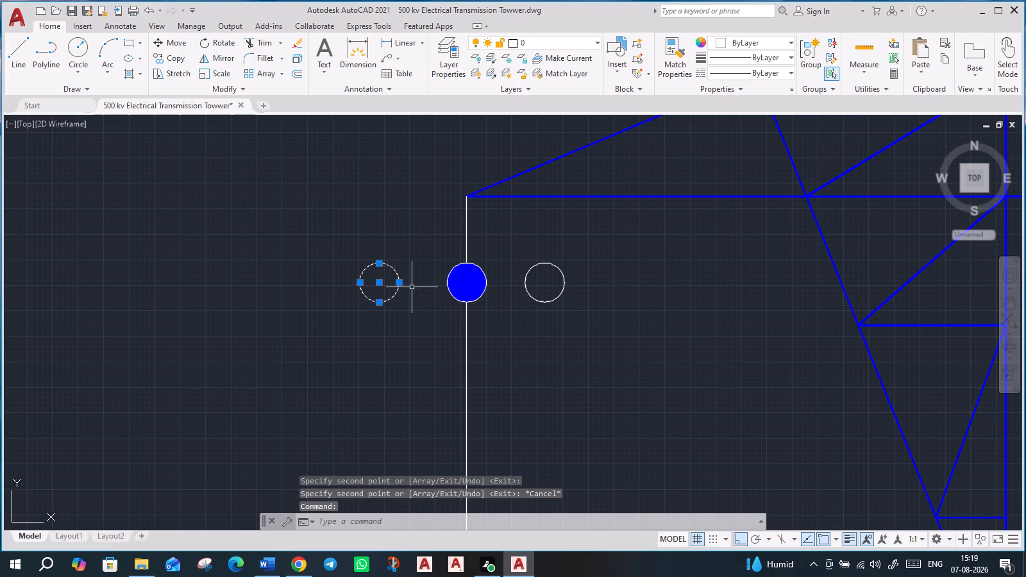
click(125, 73)
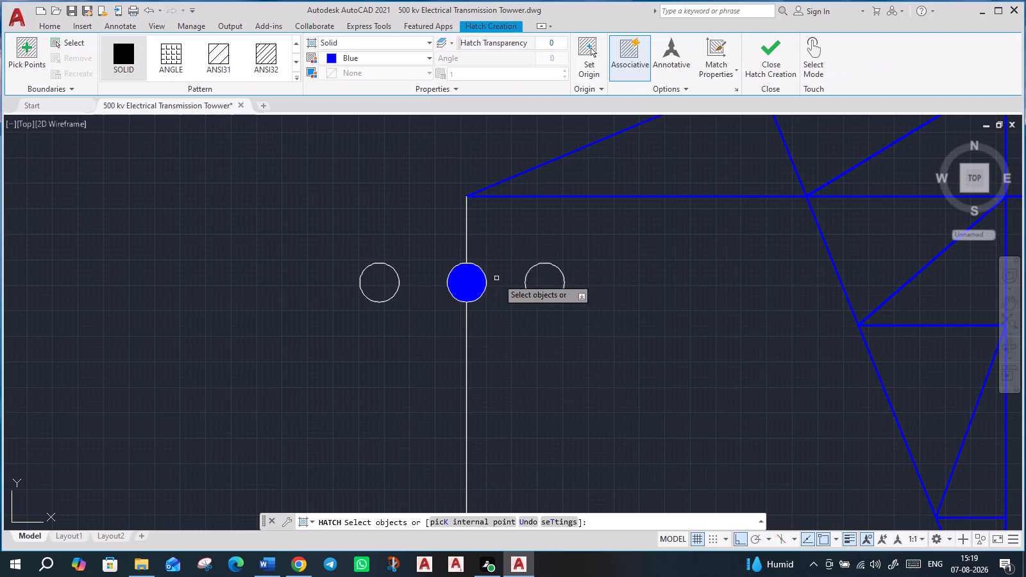
click(369, 278)
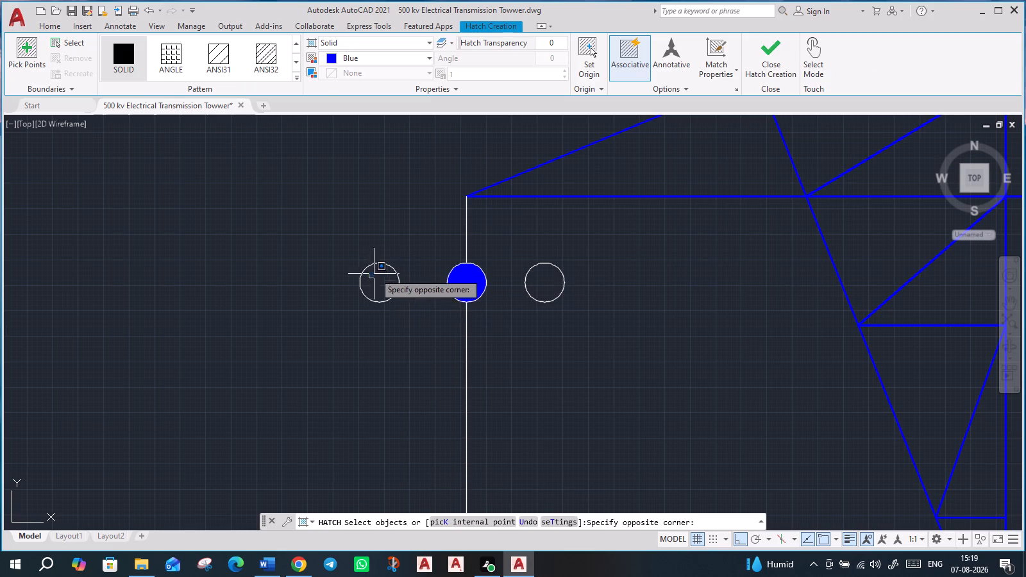
click(384, 262)
click(391, 267)
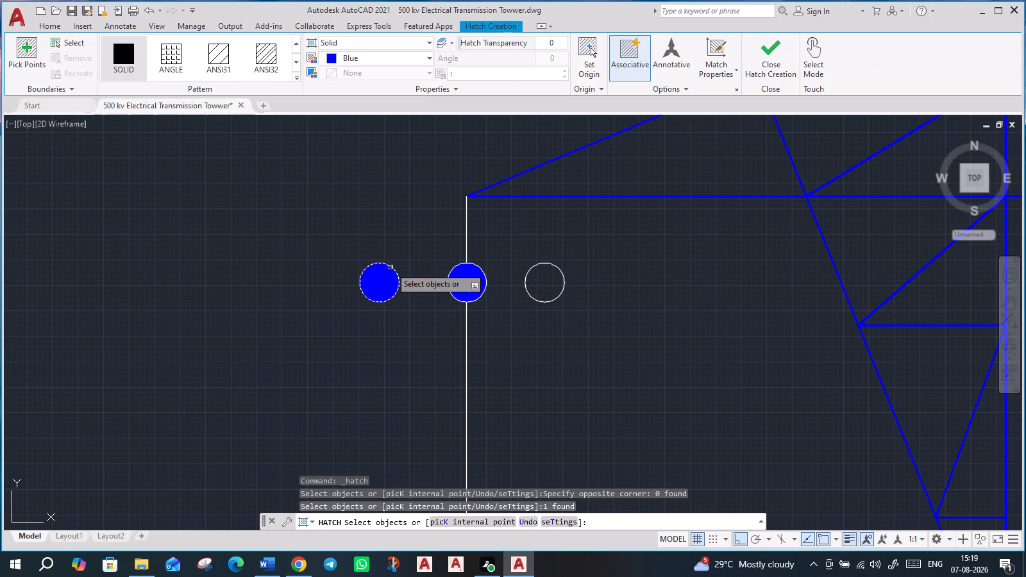
click(531, 266)
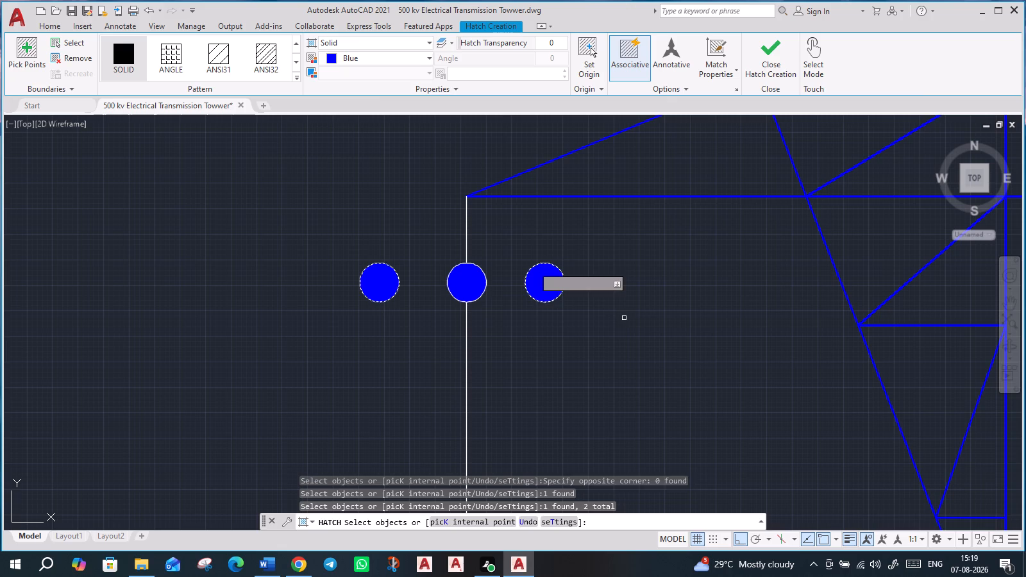
key(Escape)
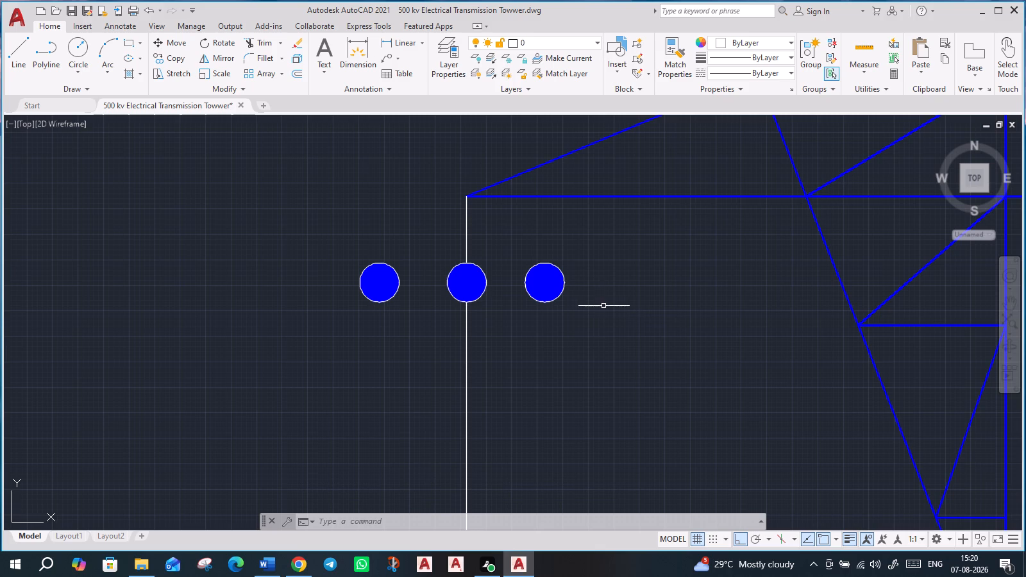
Move the two side circles with their hatch straight down about 3'-1", leaving the circle on the line in place.
click(558, 297)
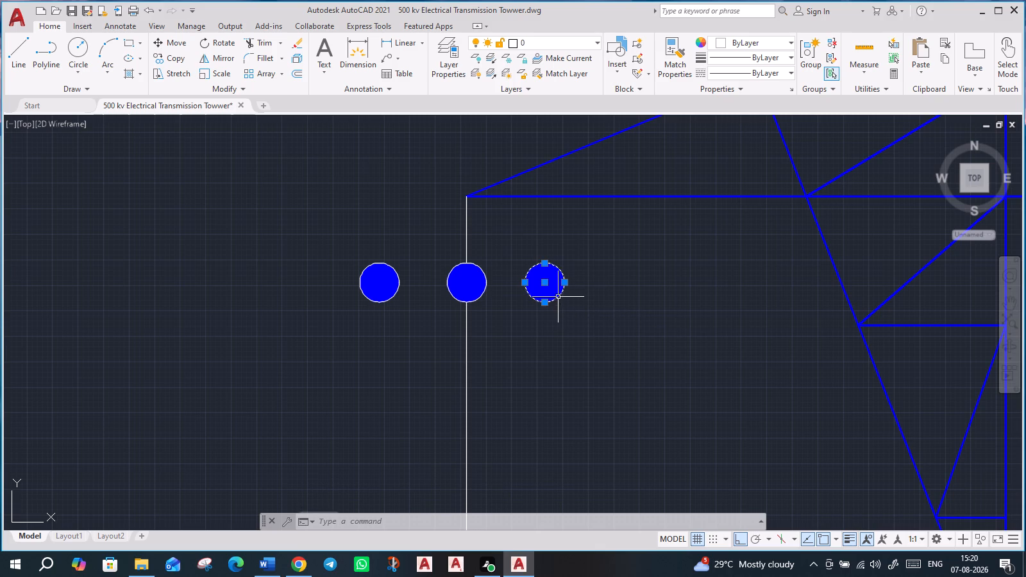
click(387, 264)
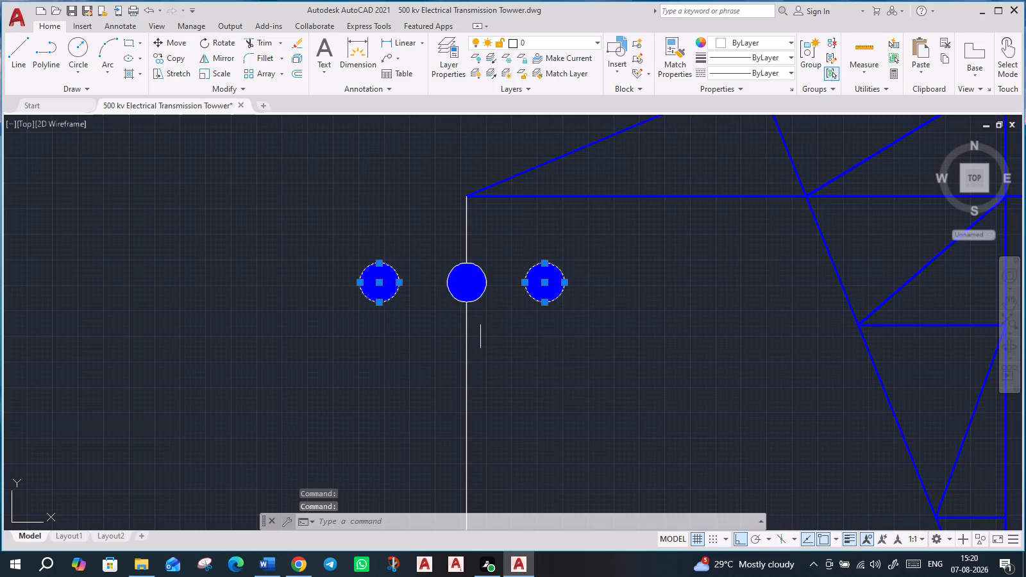
click(390, 288)
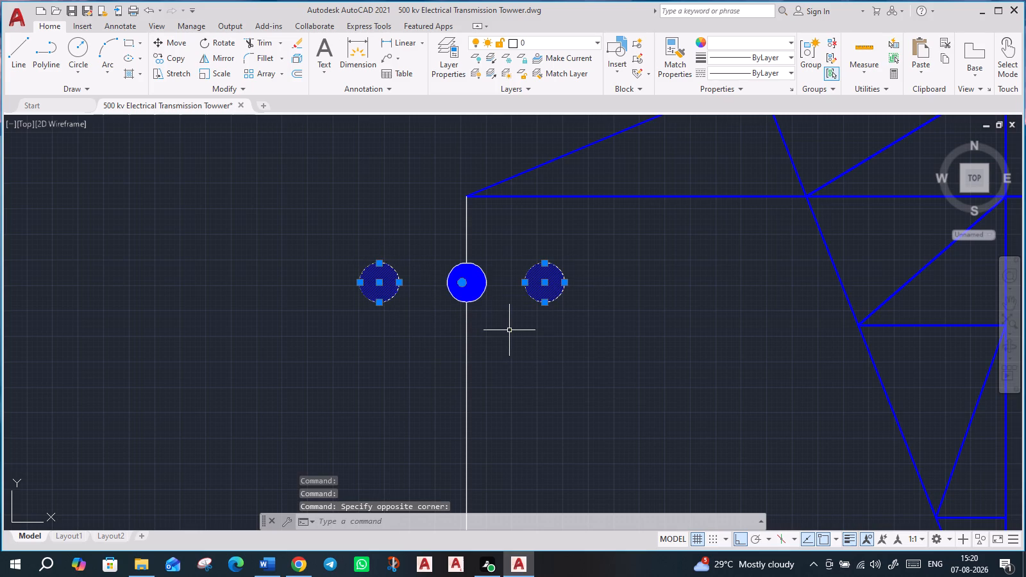
key(m)
key(Return)
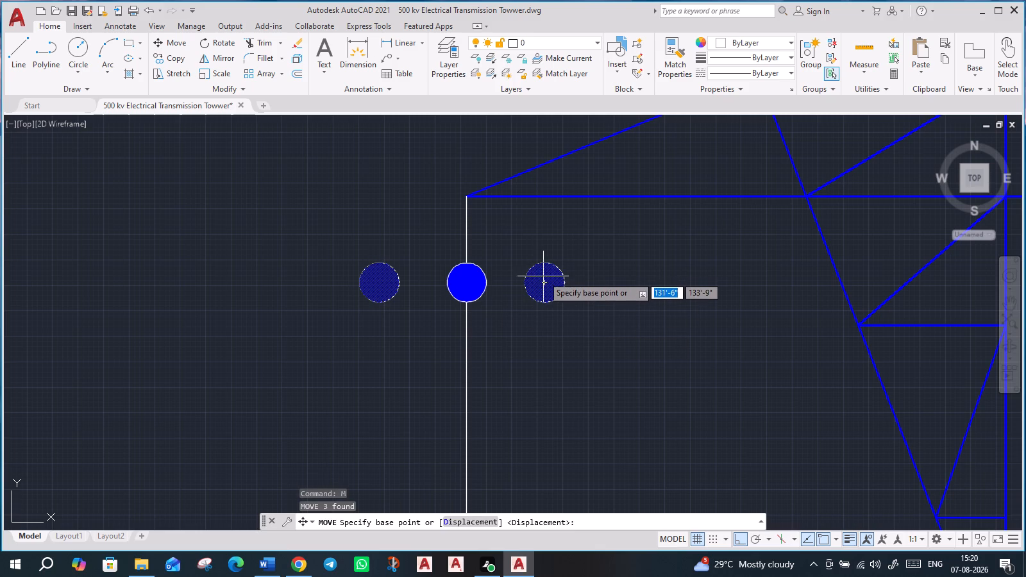
click(545, 278)
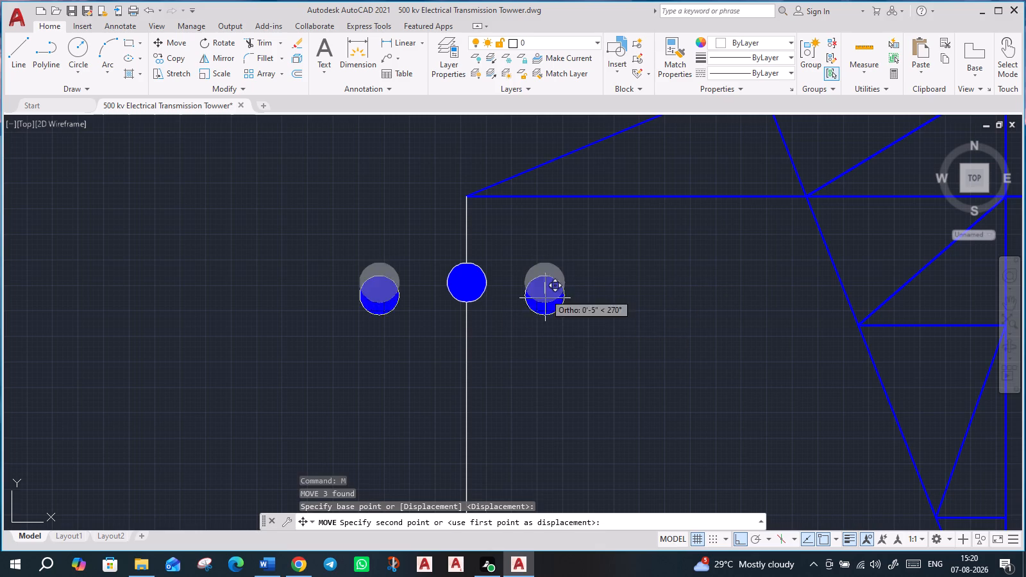
click(544, 358)
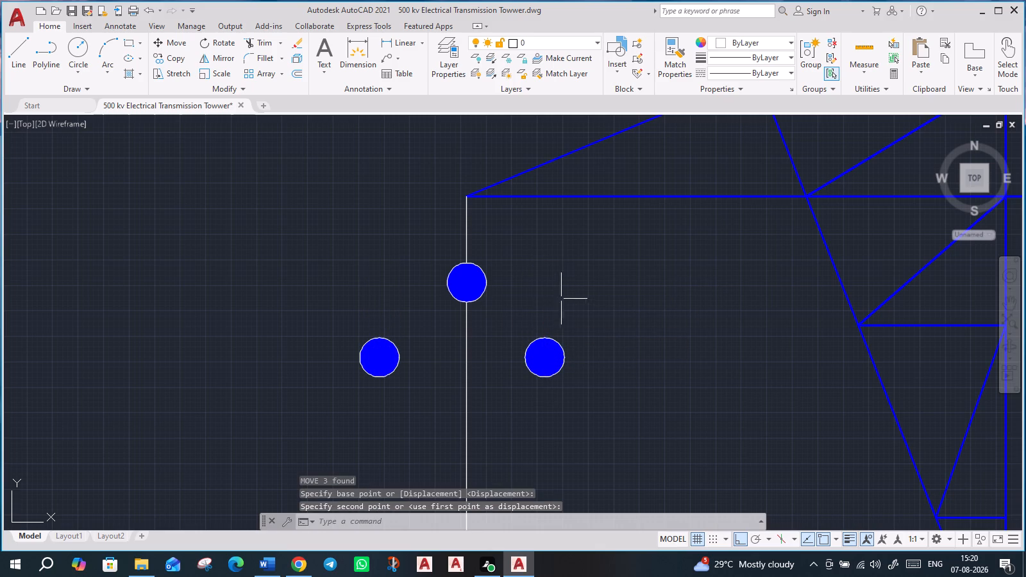
Change the colour of the three filled circles and the hanging line to Blue.
click(351, 246)
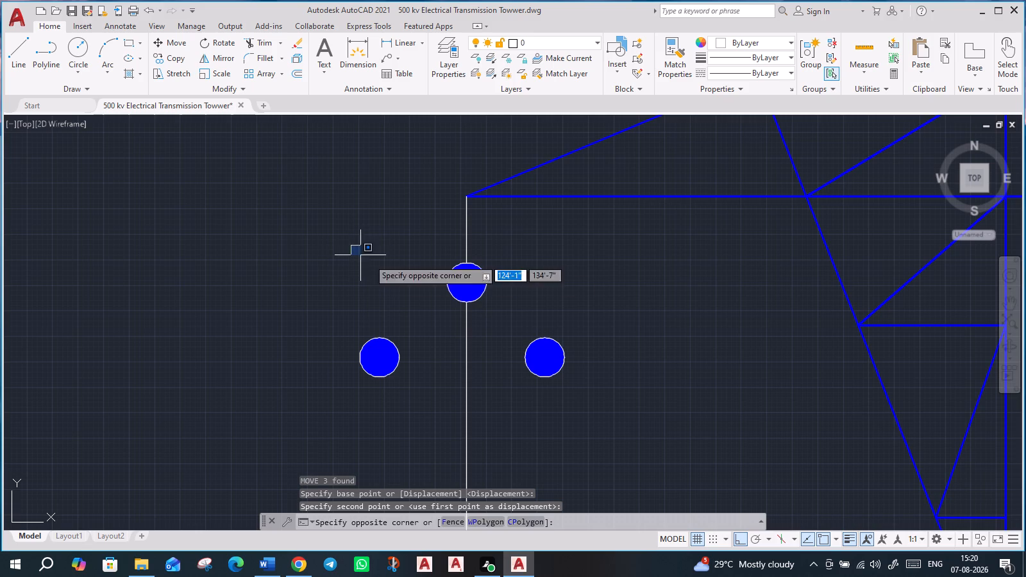
click(579, 422)
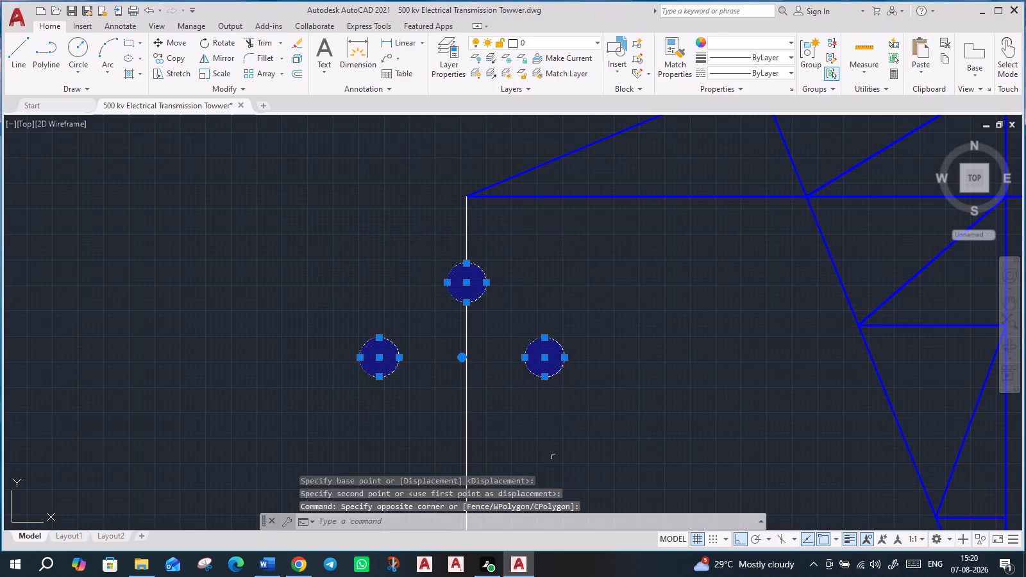
click(466, 421)
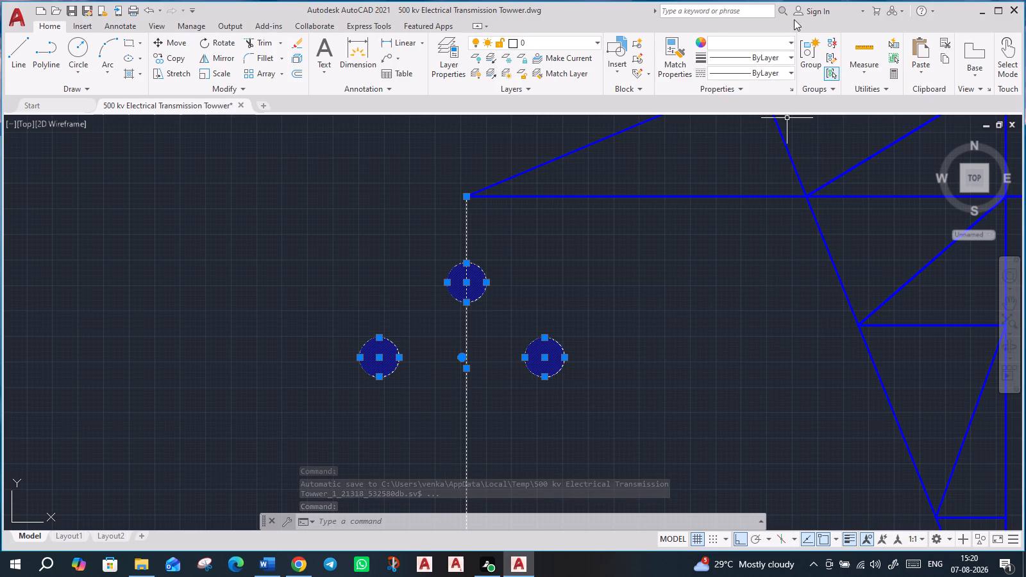
click(793, 42)
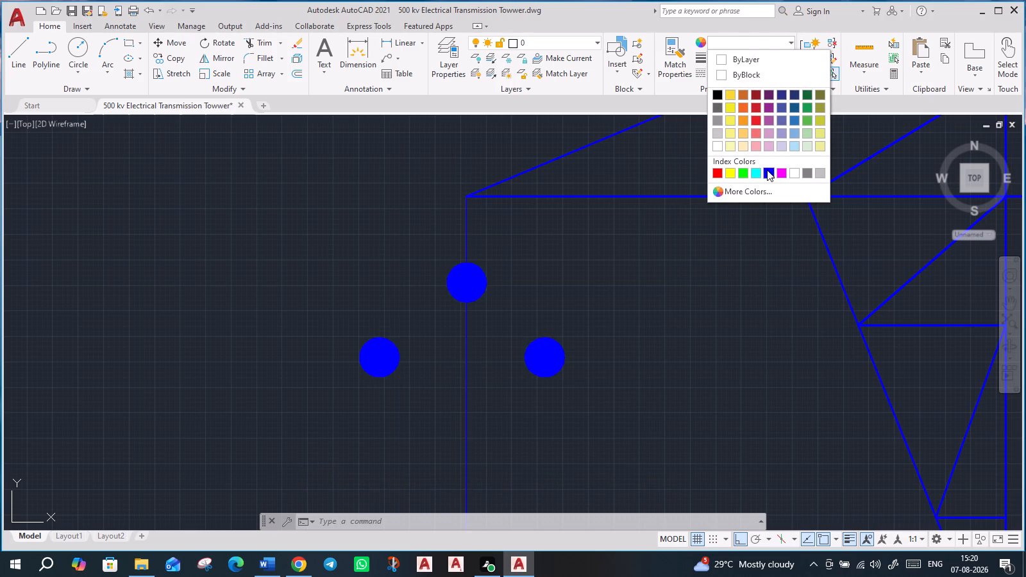
click(767, 170)
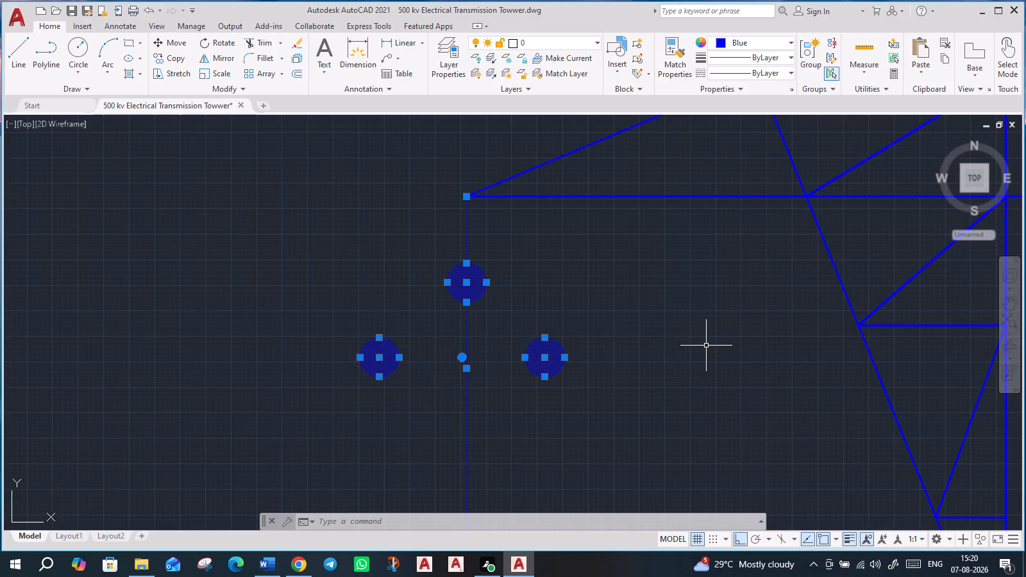
scroll(706, 346, down, 3)
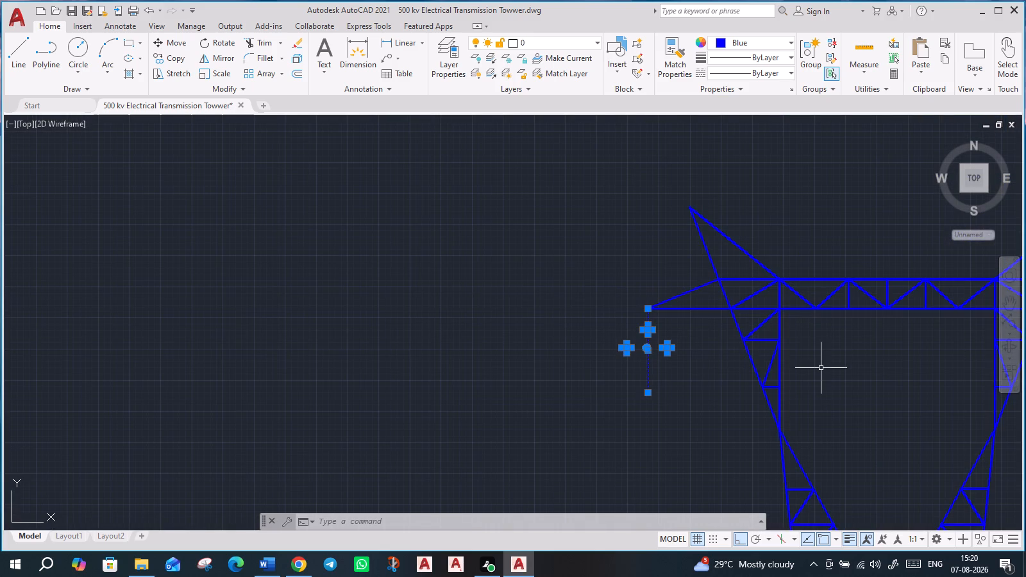
middle_drag(821, 368, 673, 338)
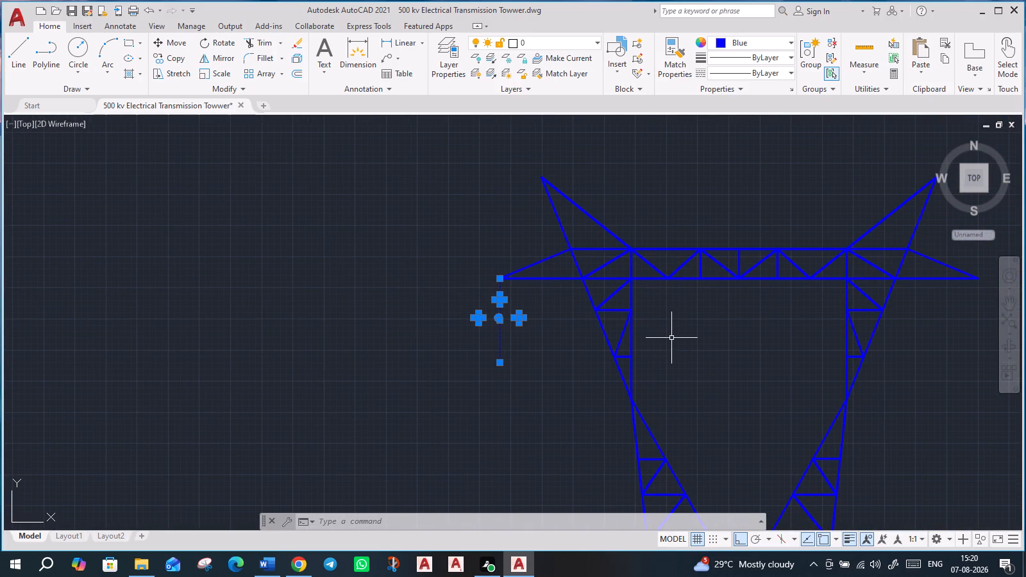
key(Escape)
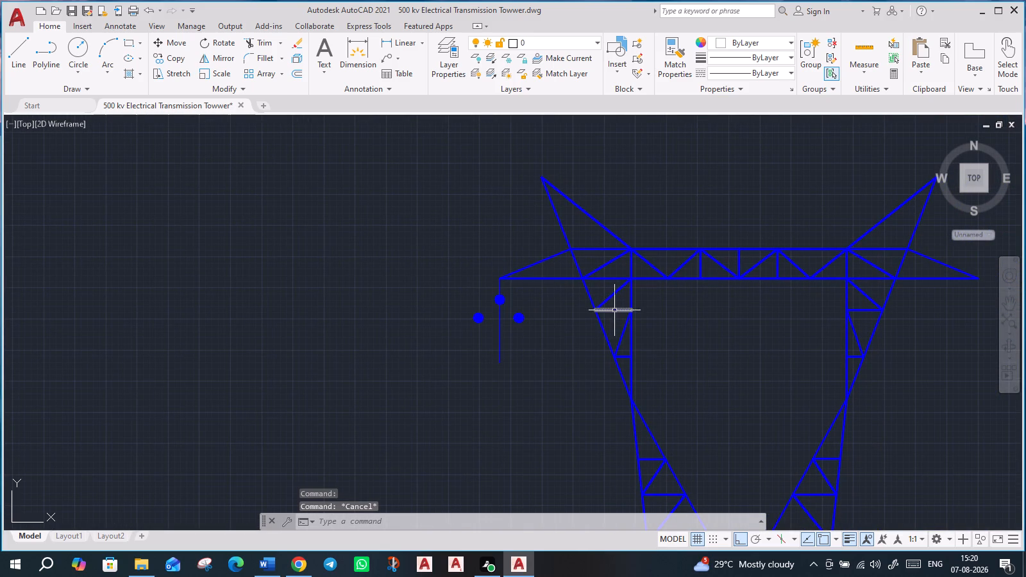
Move the two filled side circles straight down until they sit beside the lower end of the hanging line.
click(475, 319)
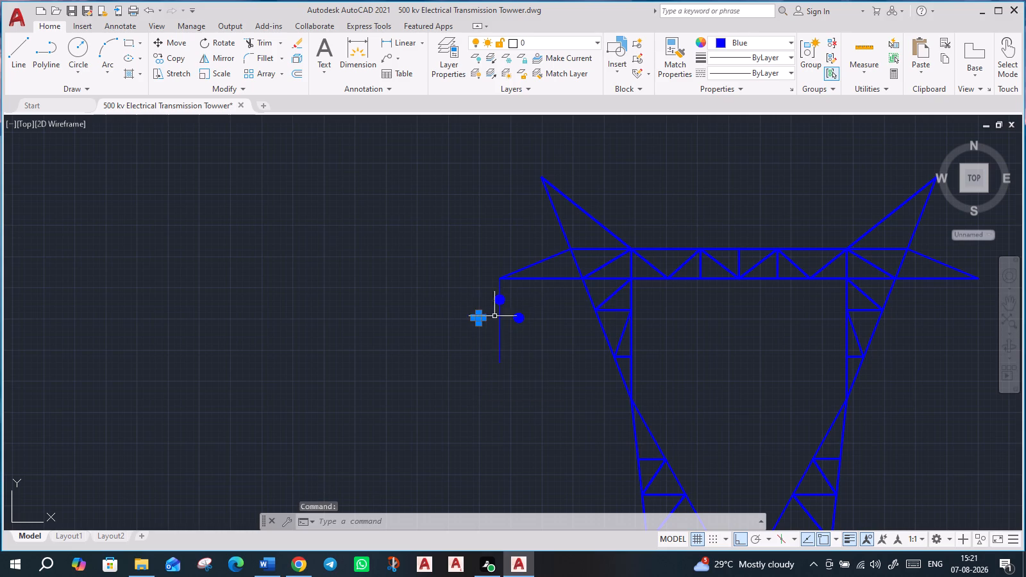
click(517, 316)
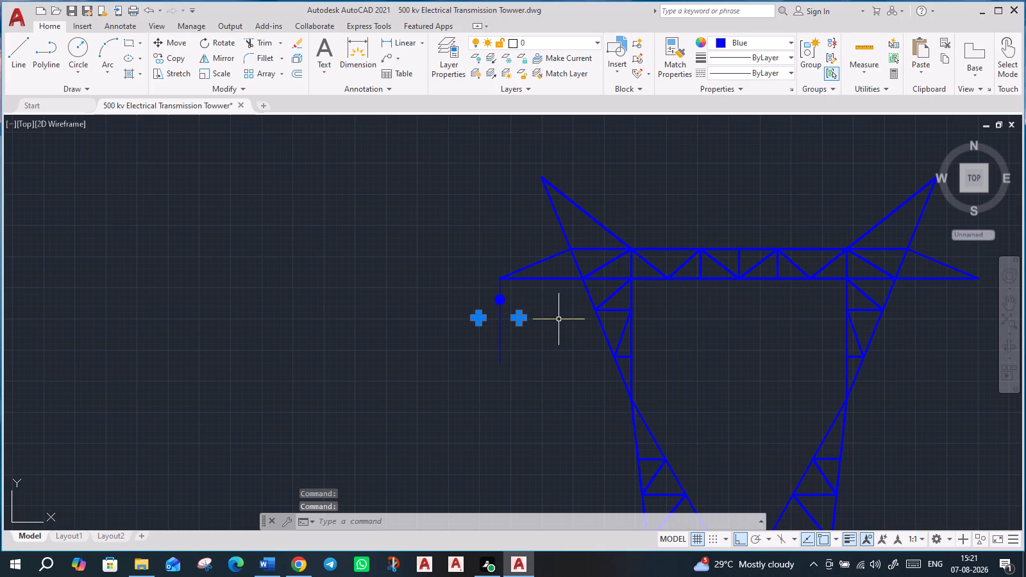
key(m)
key(Return)
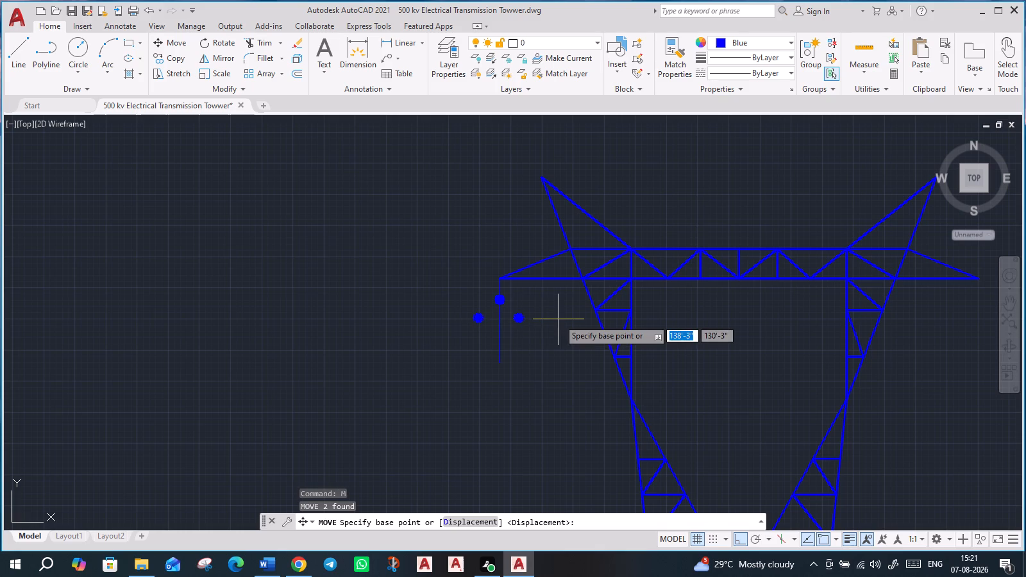
click(518, 319)
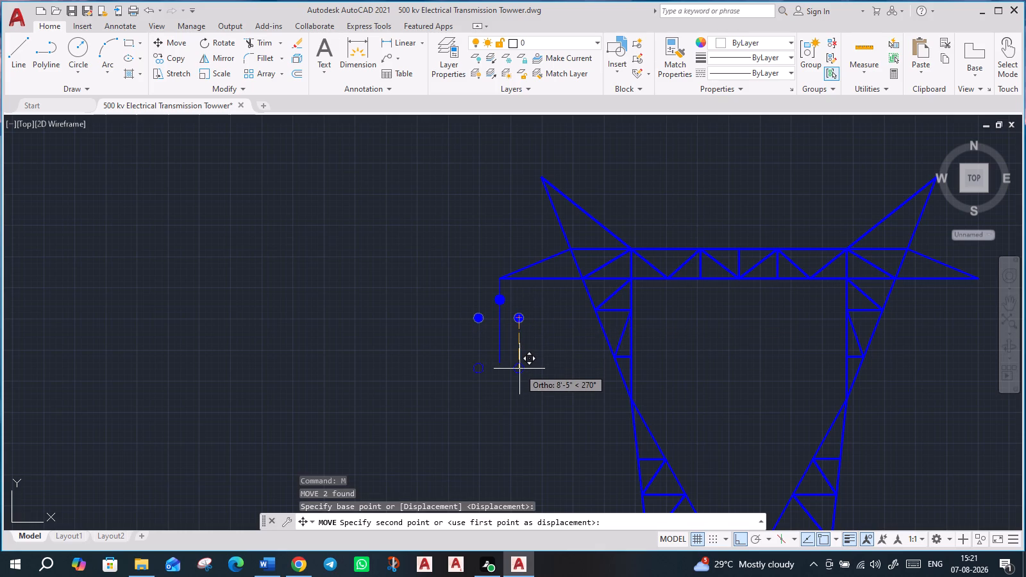
click(519, 355)
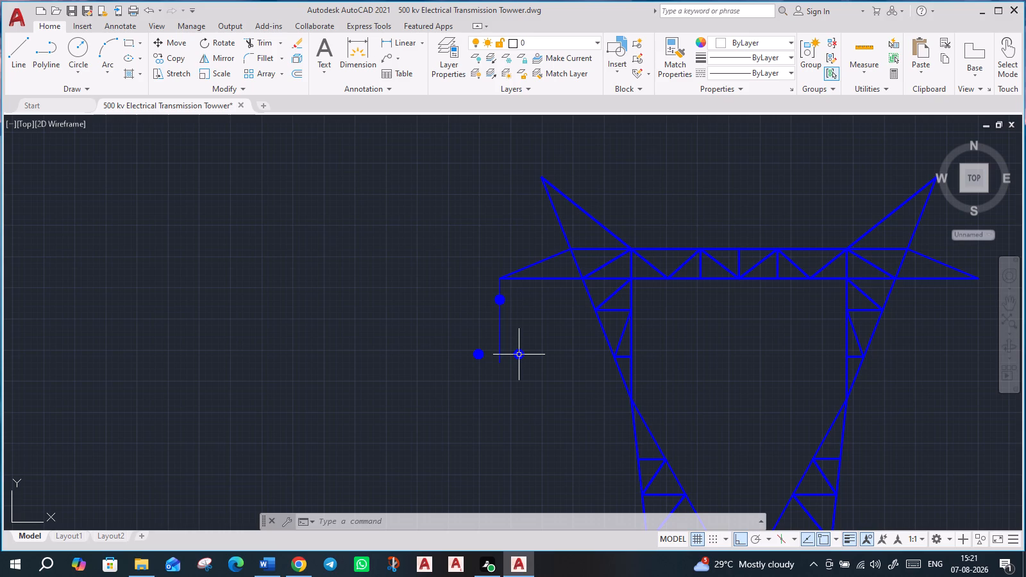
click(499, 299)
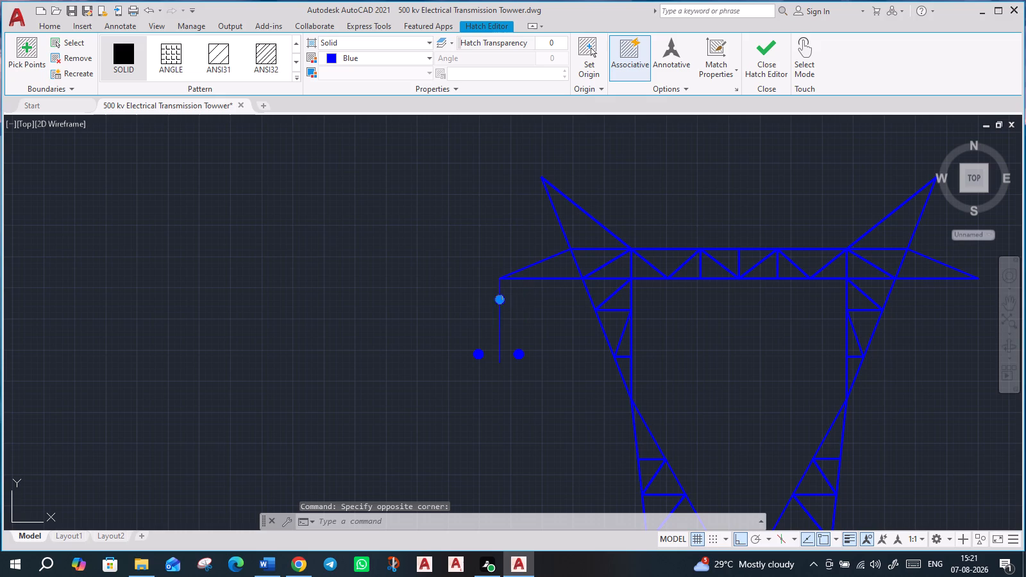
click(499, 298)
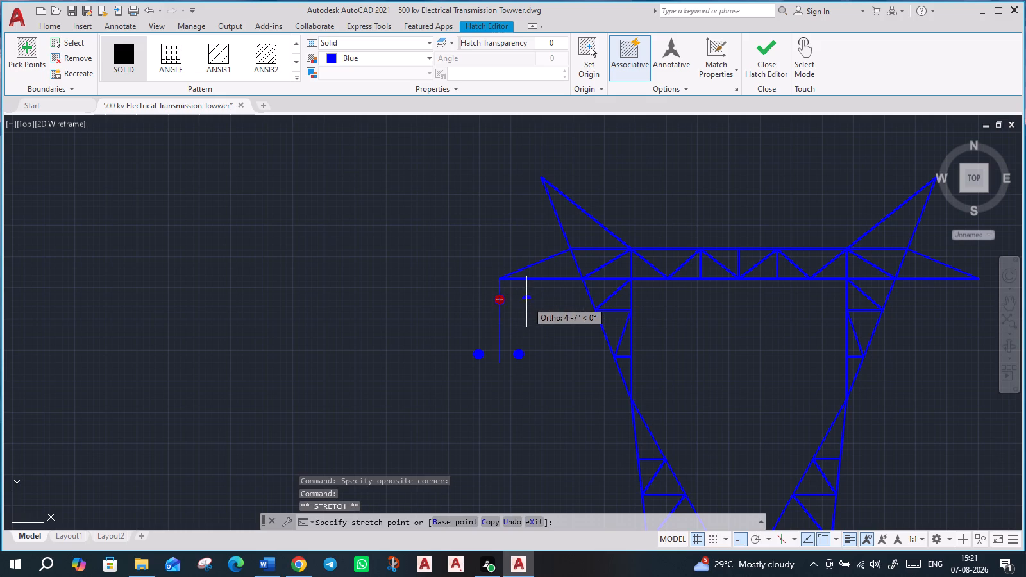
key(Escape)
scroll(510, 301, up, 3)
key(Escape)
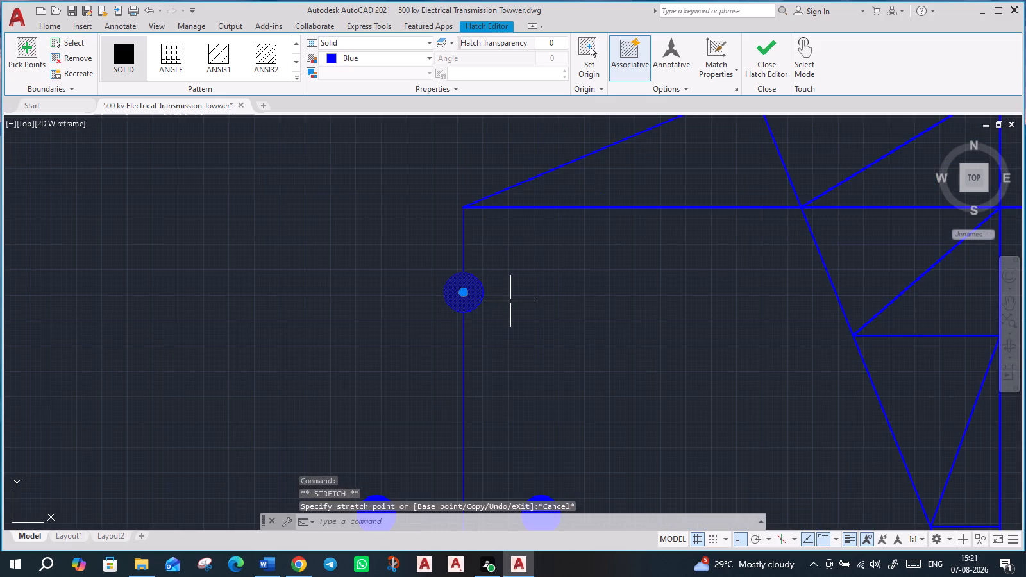
Copy the outline of the circle on the hanging line straight down about 10'-5", centred on the line's lower endpoint.
click(451, 278)
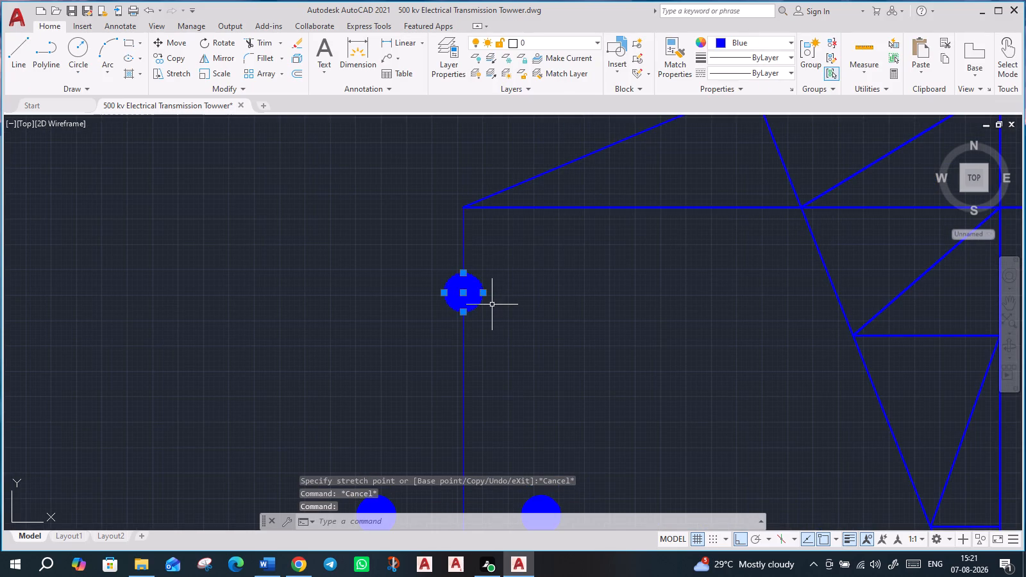
key(c)
key(o)
key(Return)
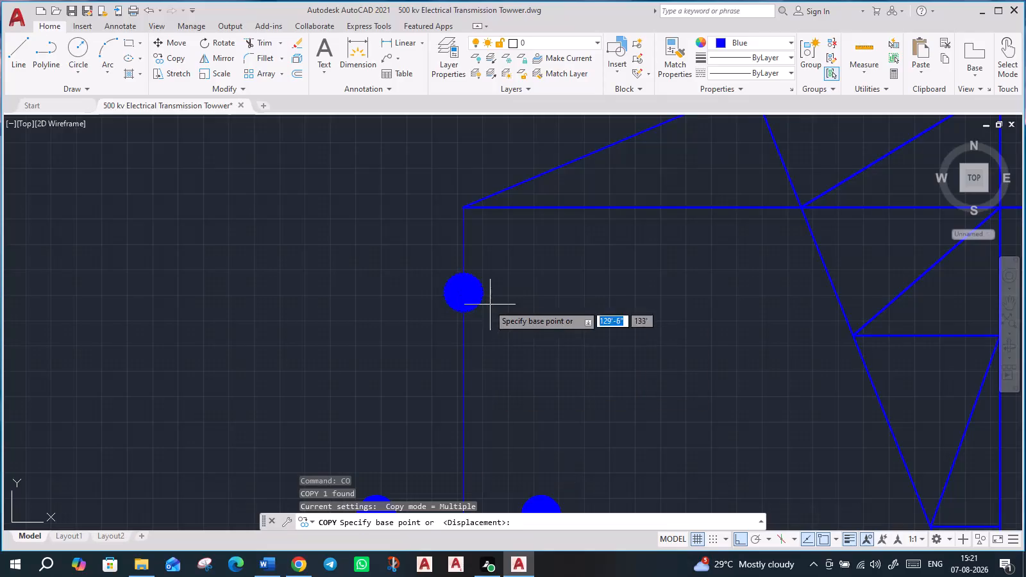
click(464, 292)
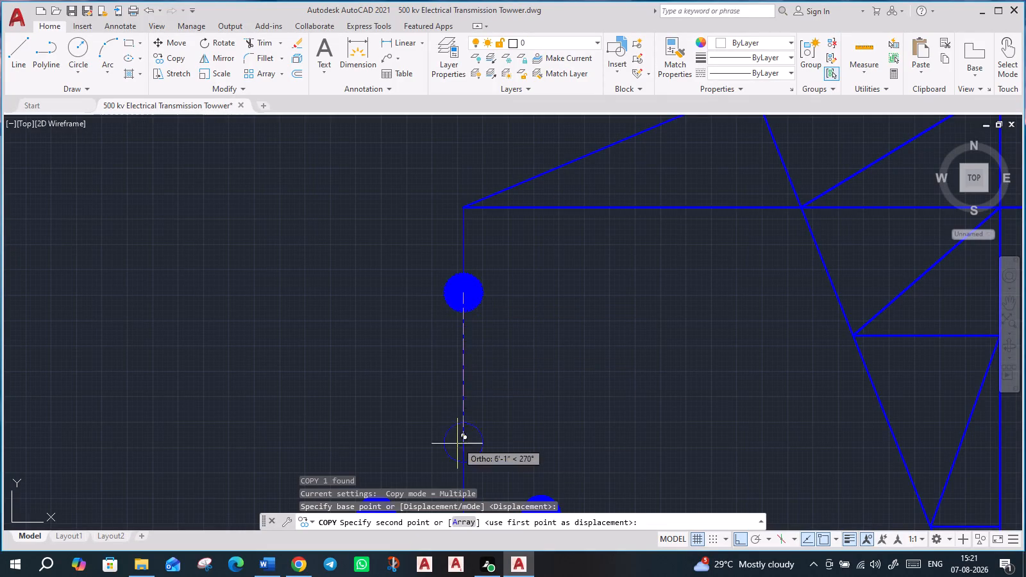
middle_drag(457, 444, 462, 319)
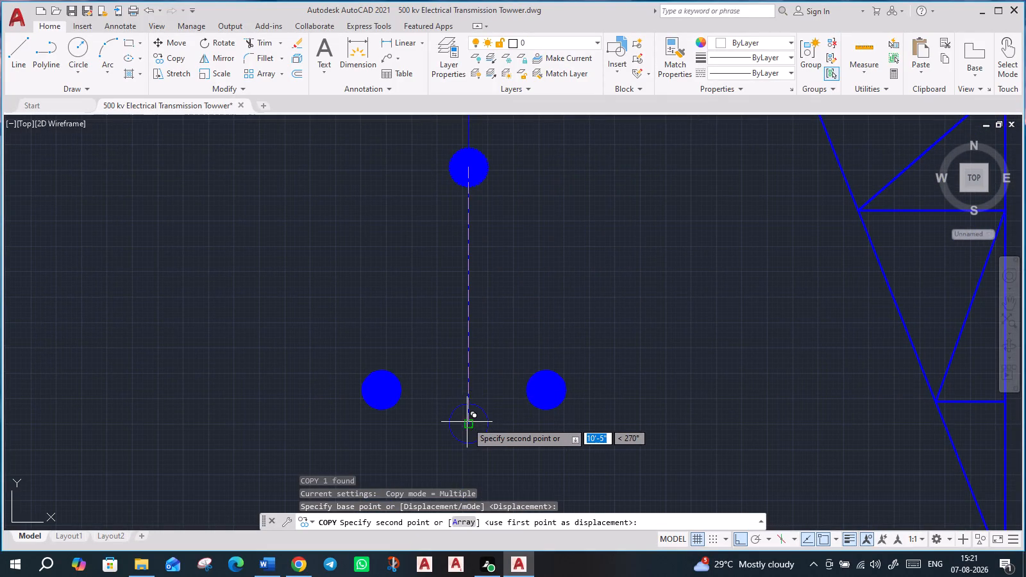
click(468, 424)
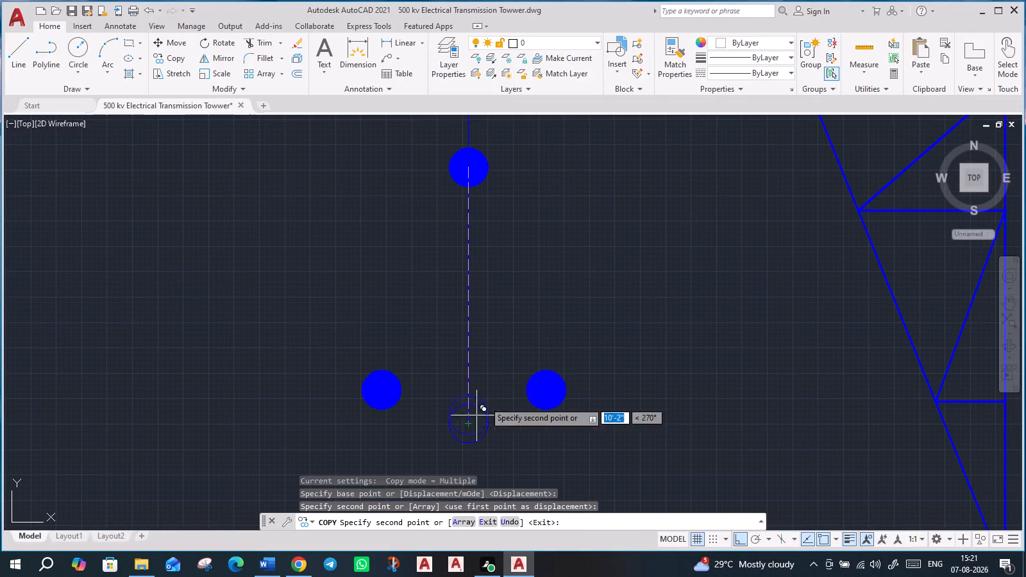
key(Escape)
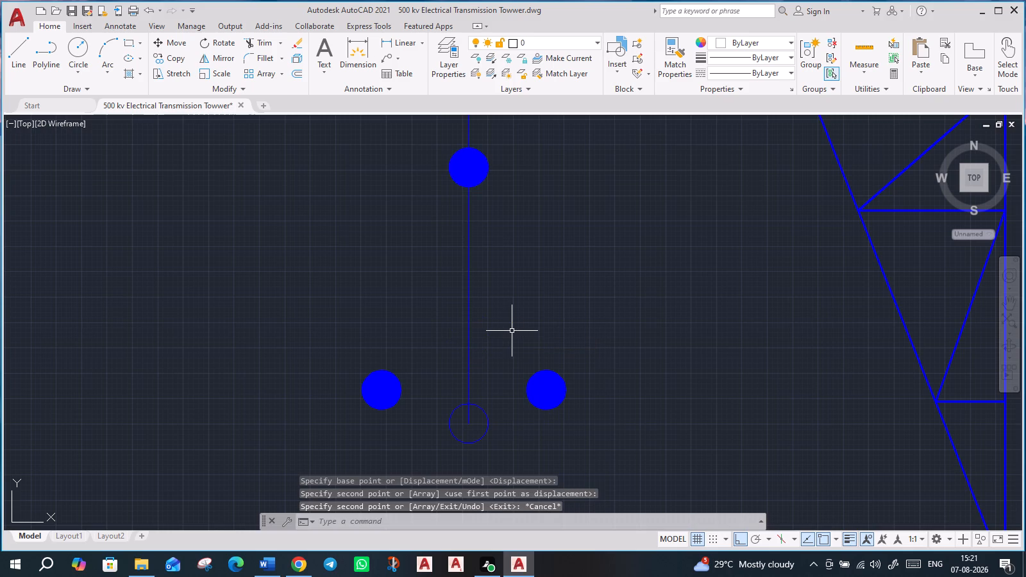
Fill the copied circle at the lower end of the hanging line with a solid blue hatch.
click(487, 411)
click(485, 413)
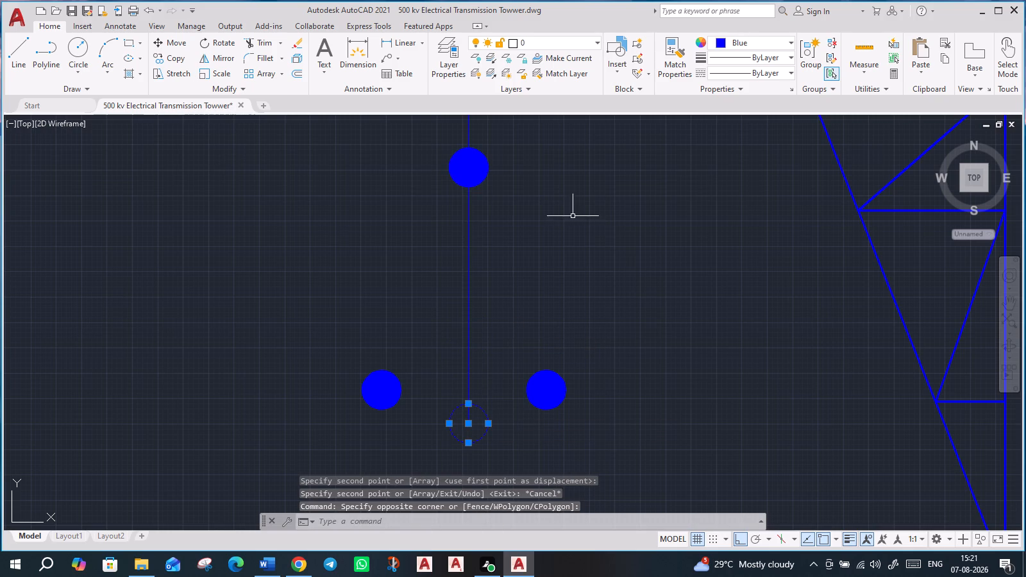
click(130, 77)
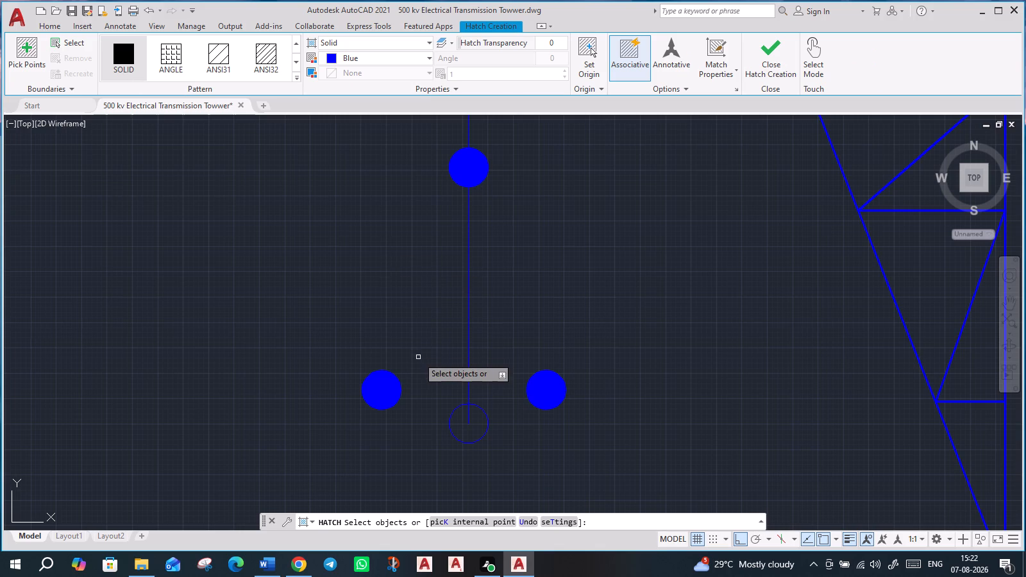
click(454, 412)
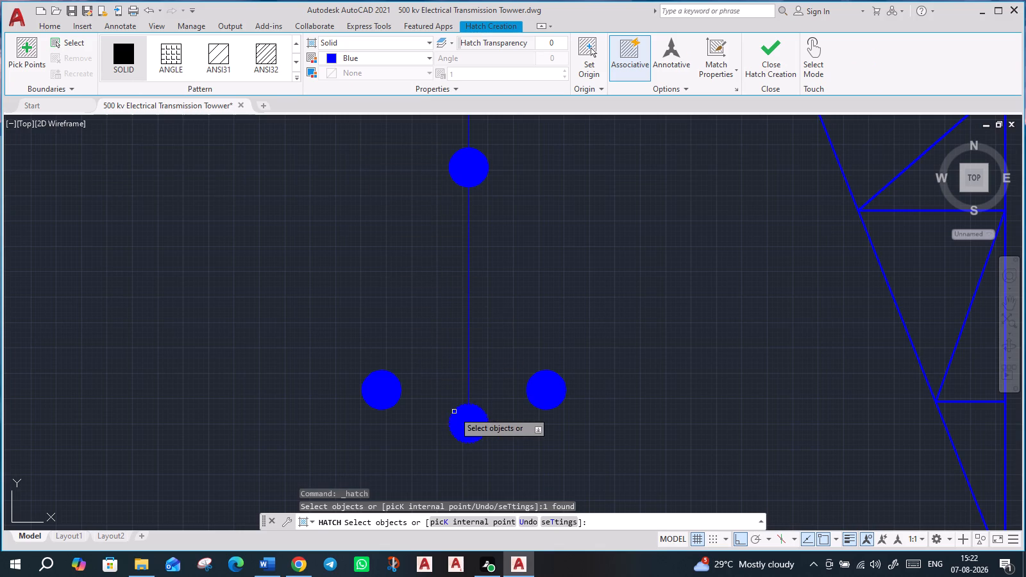
key(Escape)
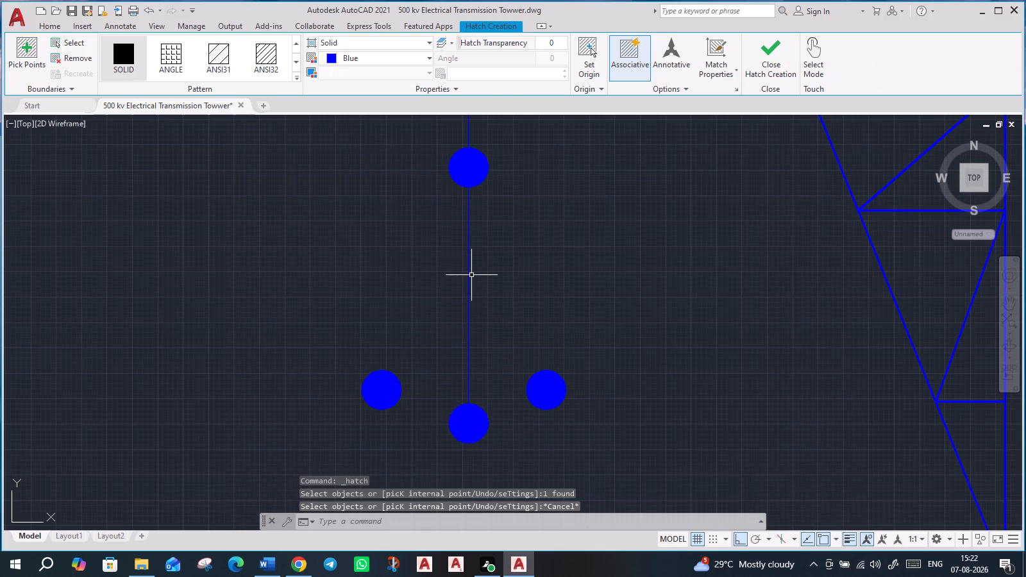
key(Escape)
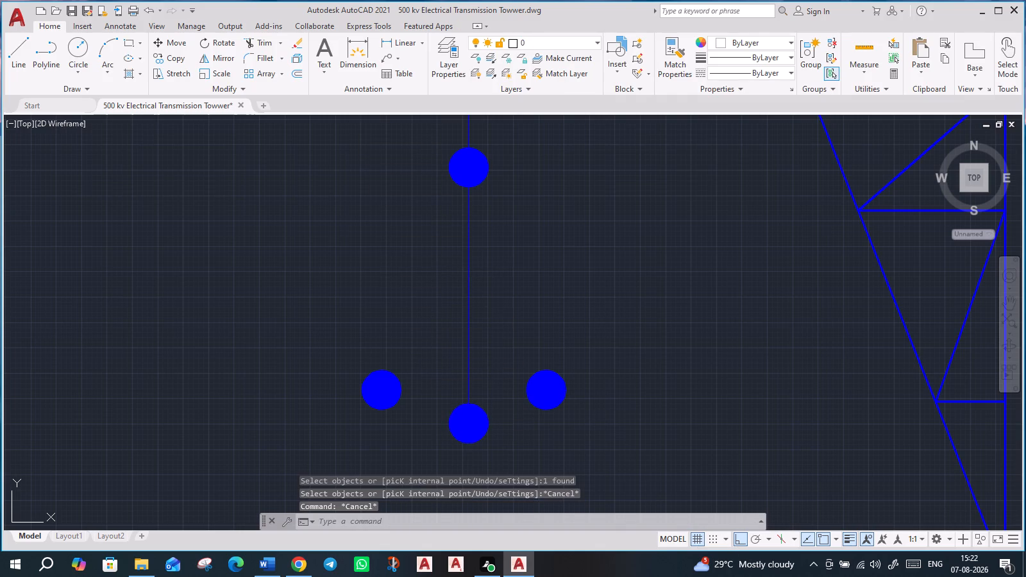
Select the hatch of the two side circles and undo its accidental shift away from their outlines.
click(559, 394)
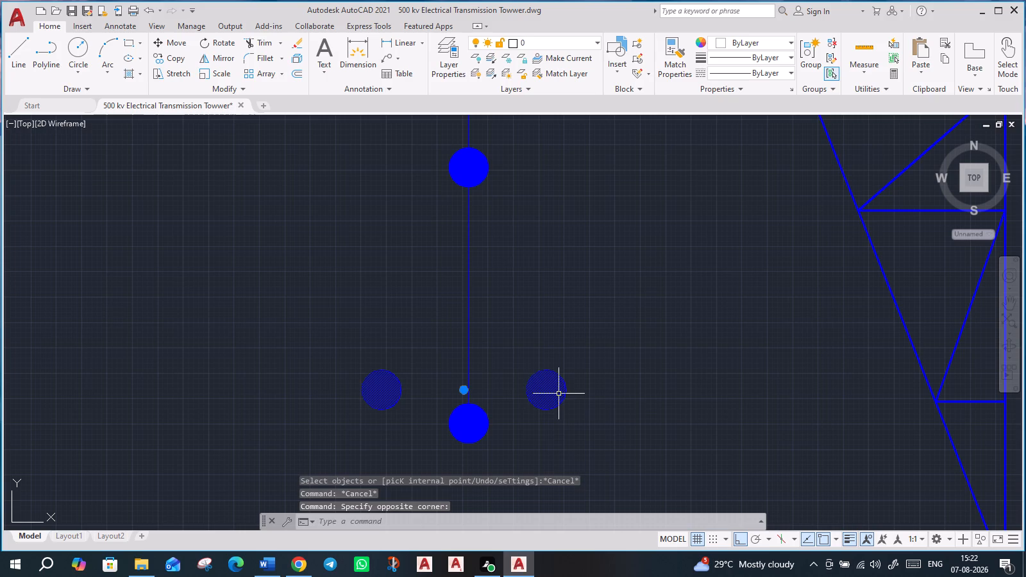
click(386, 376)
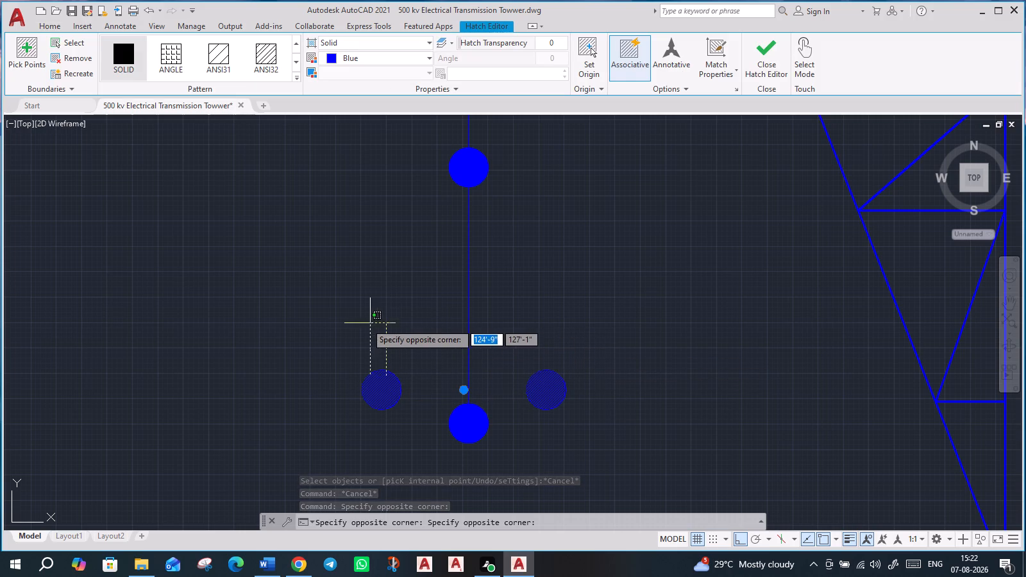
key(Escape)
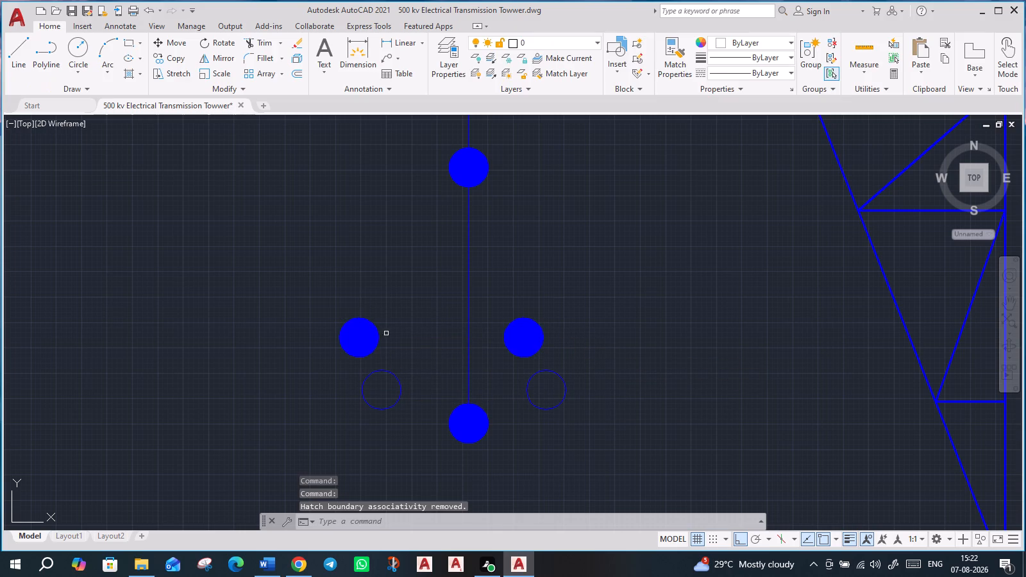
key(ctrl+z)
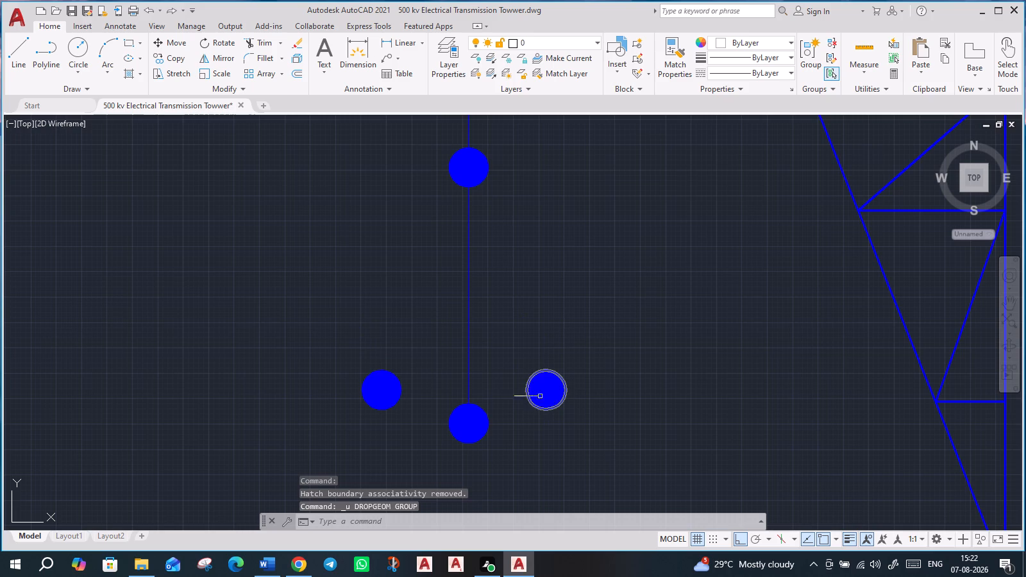
Move the two side circles together with their hatch straight up about 1'-11".
click(564, 381)
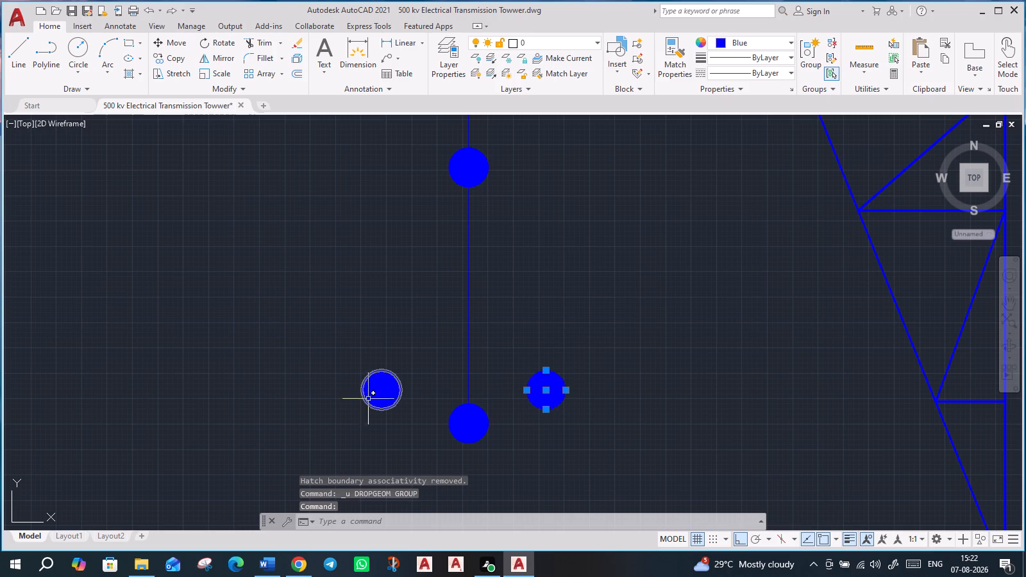
click(371, 374)
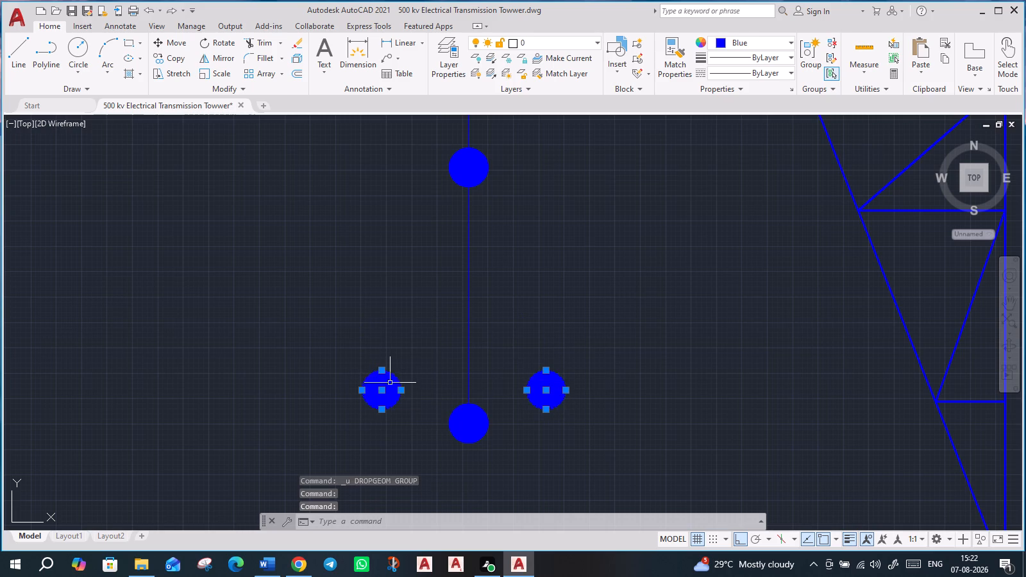
click(391, 384)
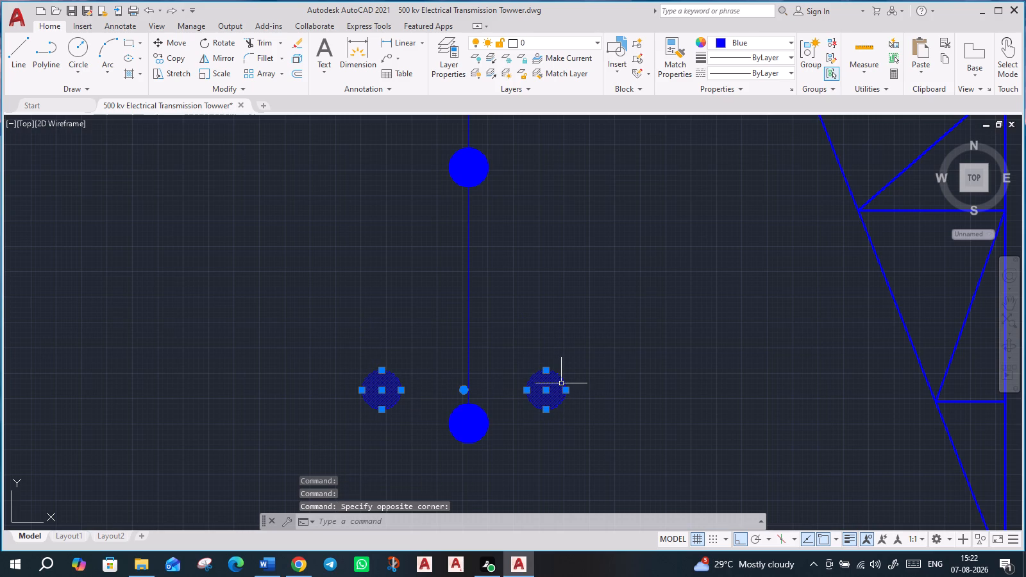
key(m)
key(Return)
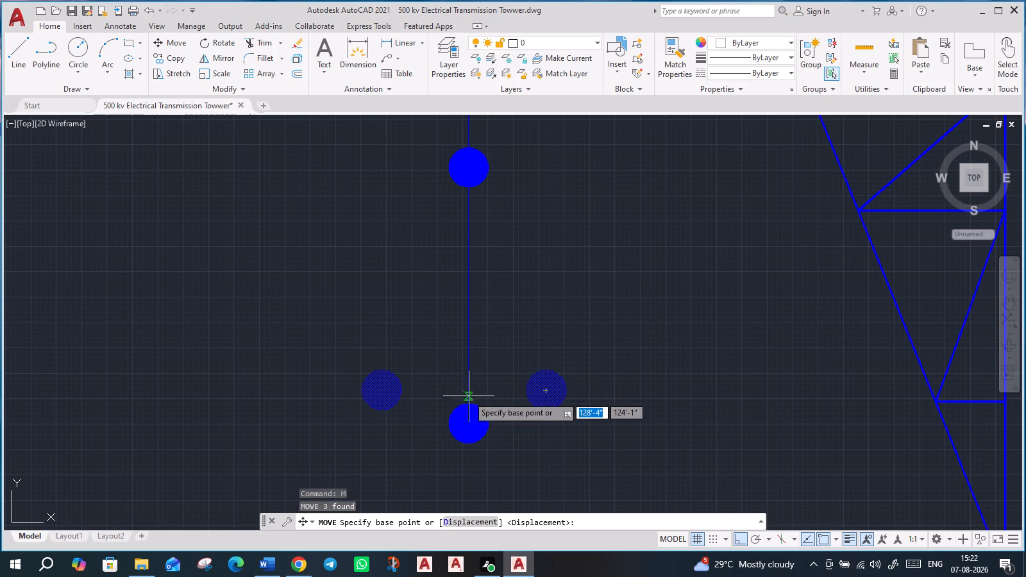
click(467, 383)
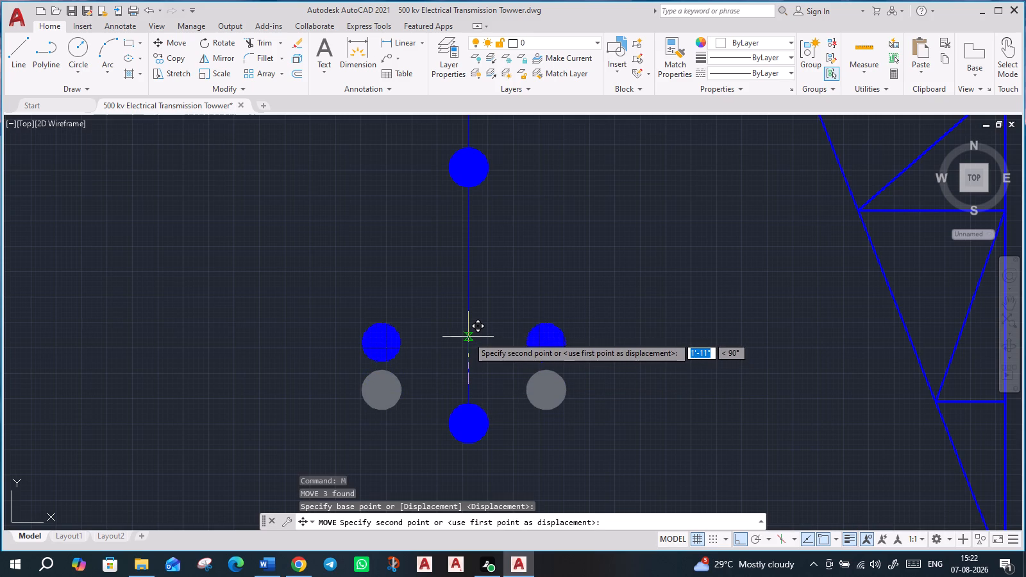
click(468, 337)
Copy the complete insulator string from the left crossarm tip to the crossarm's bottom-chord centre joint and the right crossarm tip, 80'-0" away.
scroll(610, 422, down, 1)
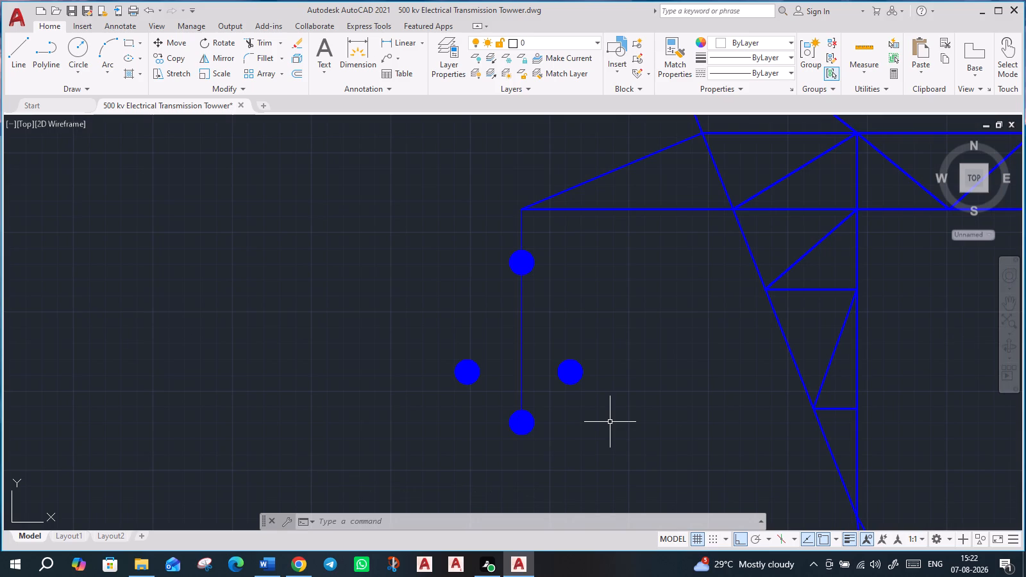
drag(626, 477, 619, 471)
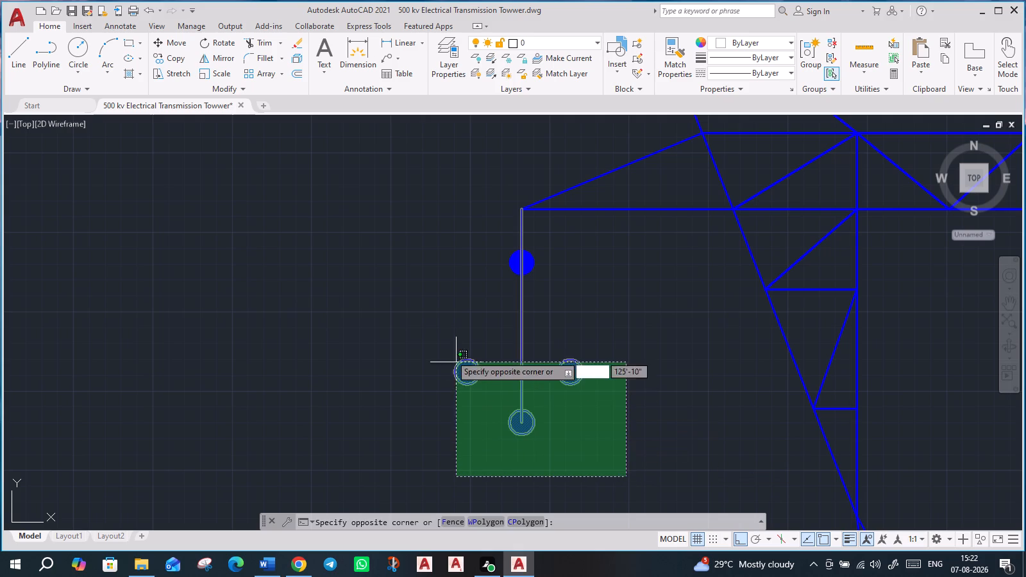
click(450, 241)
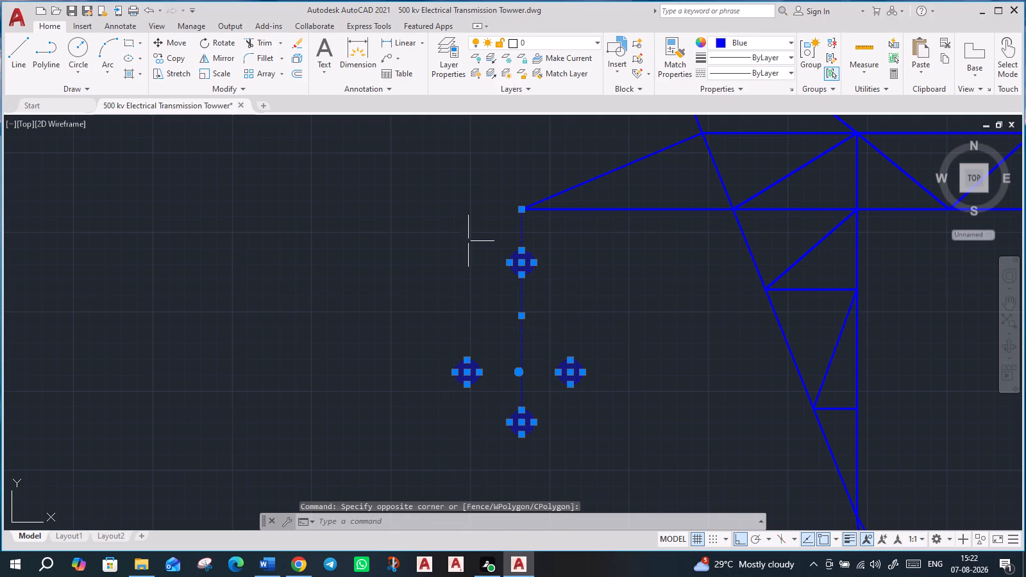
text(co)
key(Return)
click(523, 213)
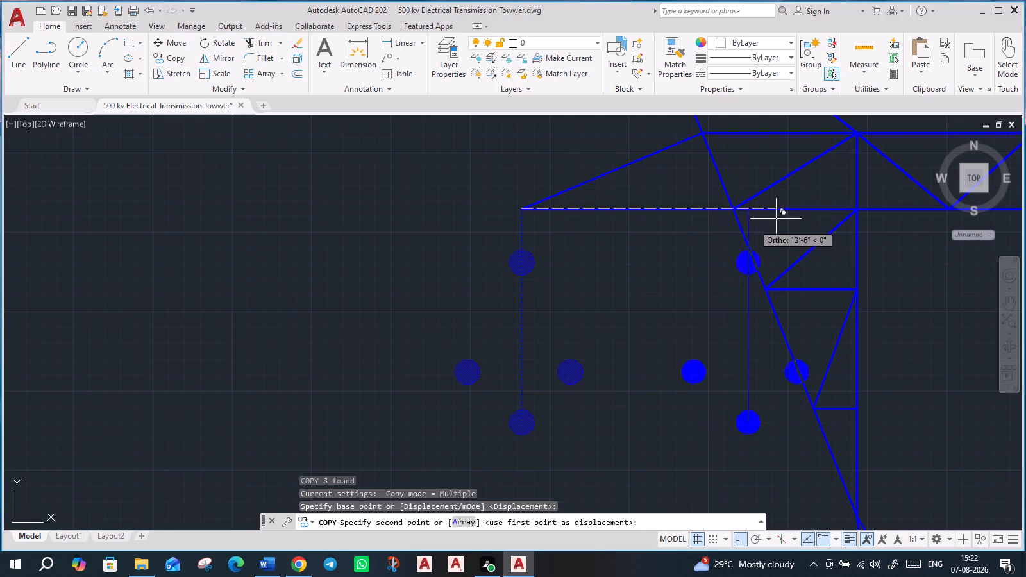
middle_drag(837, 219, 498, 216)
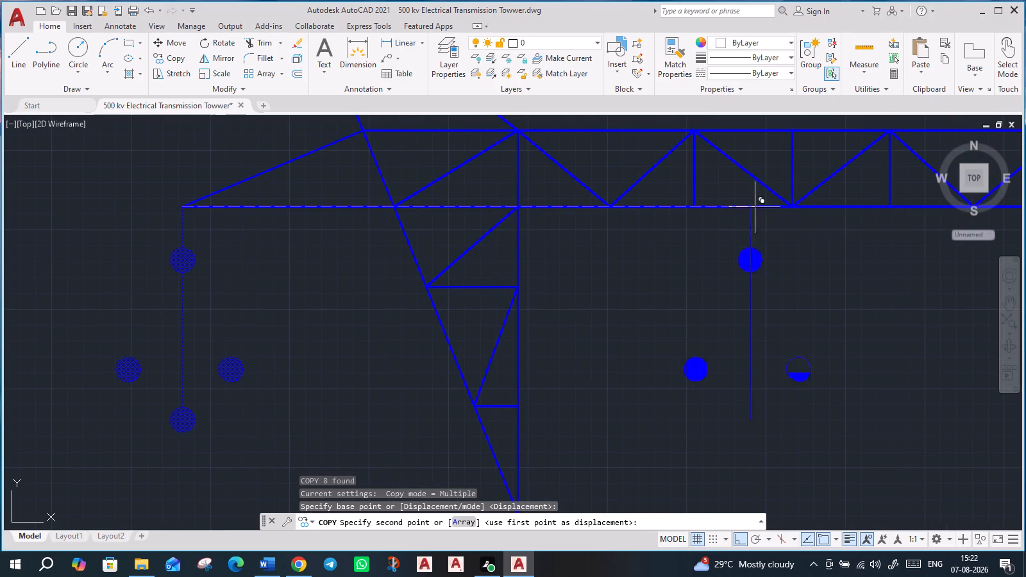
click(788, 206)
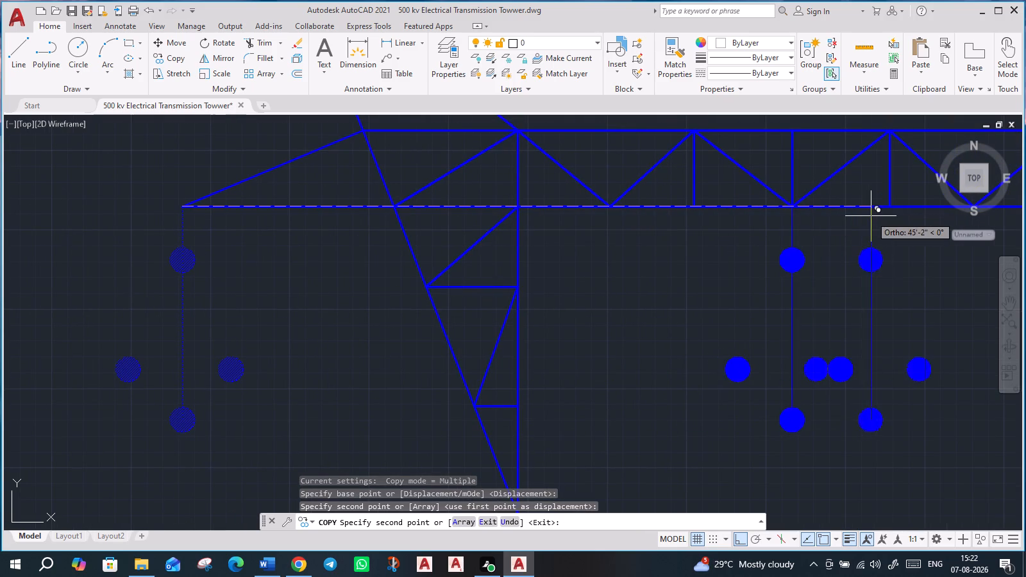
middle_drag(869, 216, 540, 230)
middle_drag(849, 238, 708, 233)
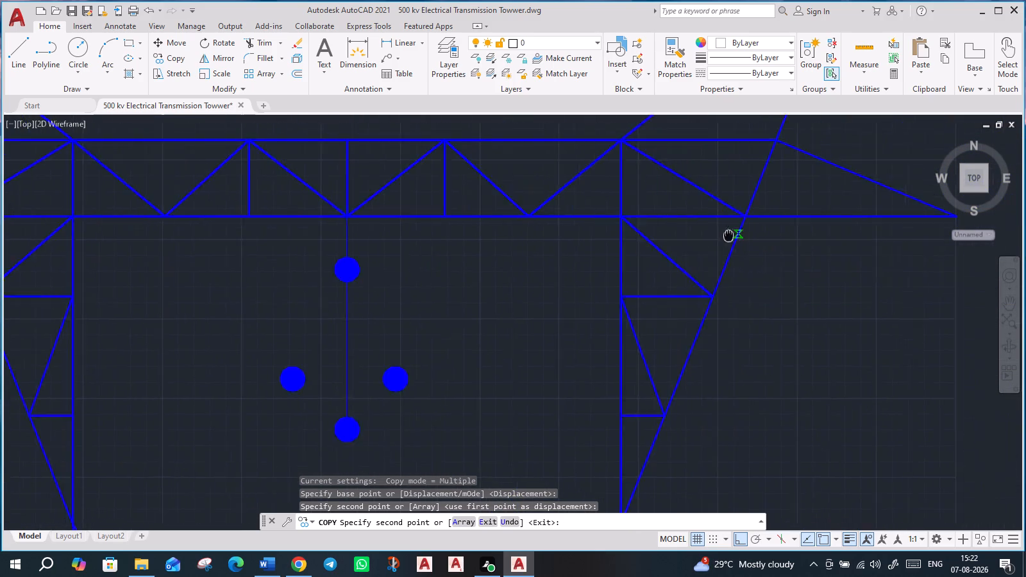
middle_drag(708, 233, 571, 208)
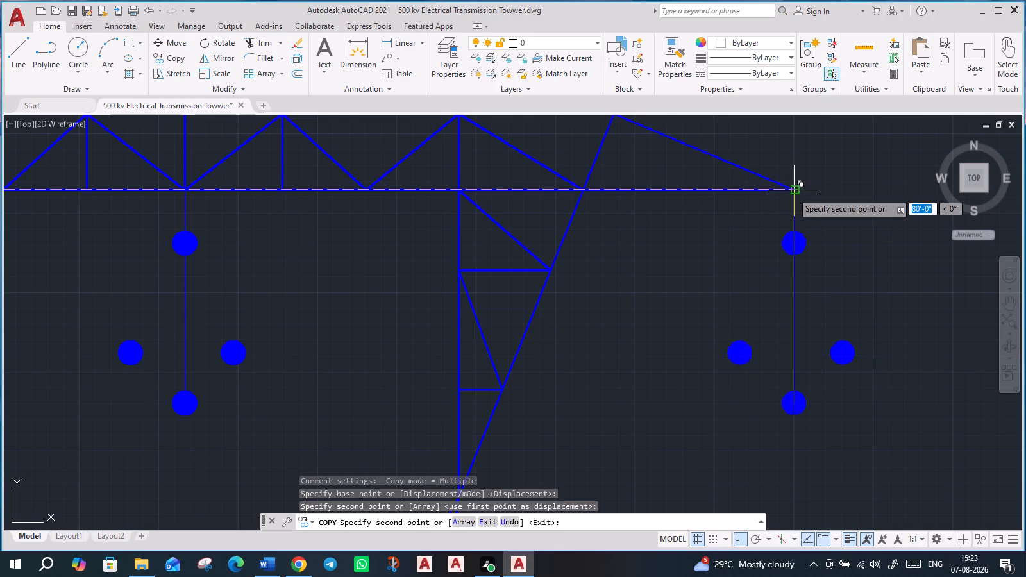
click(792, 192)
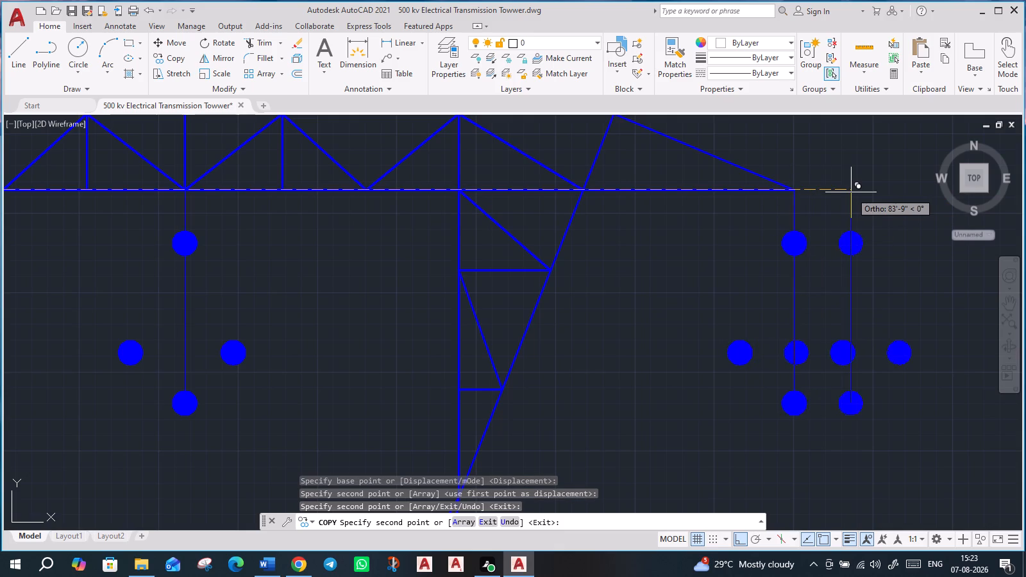
key(Escape)
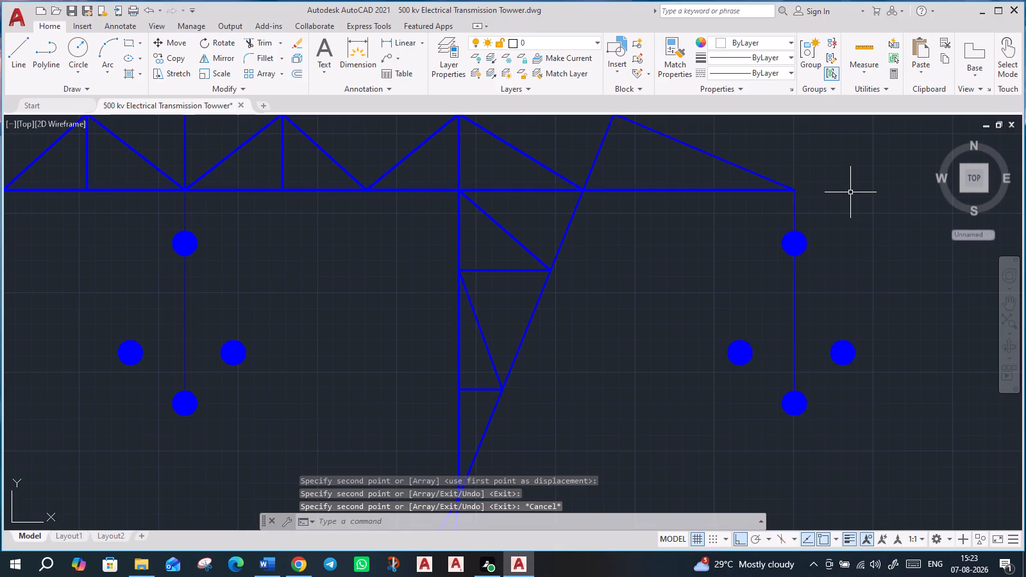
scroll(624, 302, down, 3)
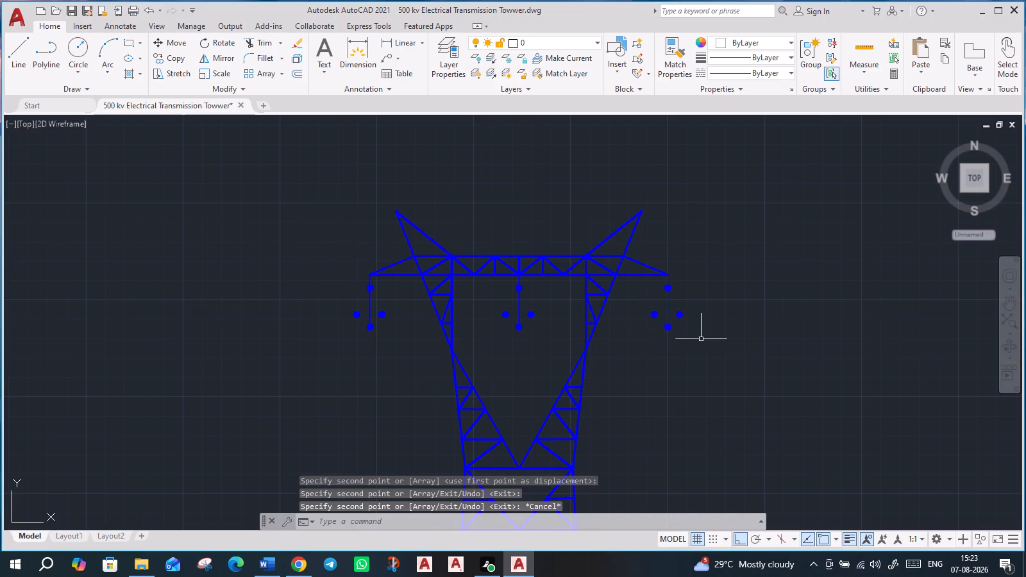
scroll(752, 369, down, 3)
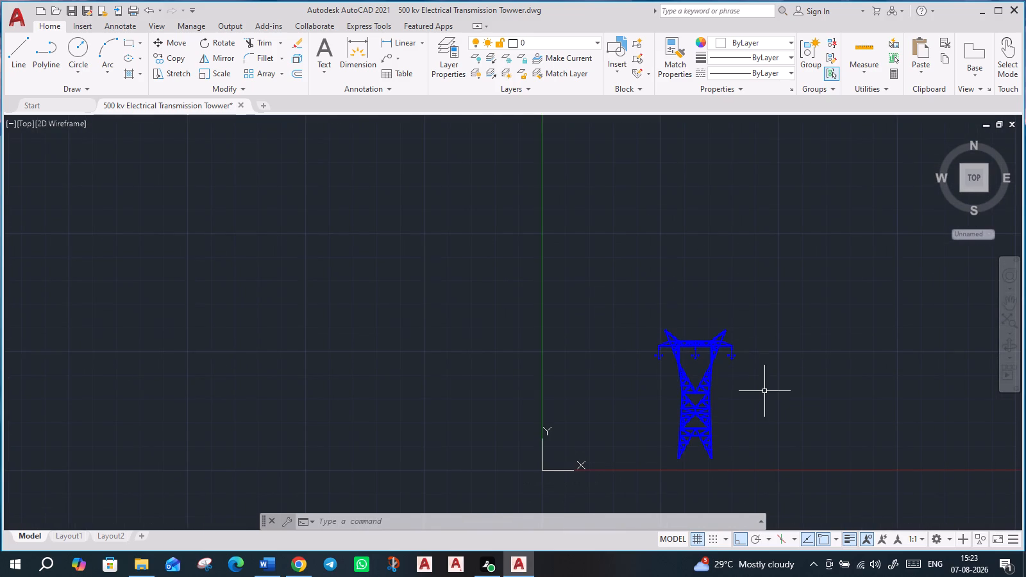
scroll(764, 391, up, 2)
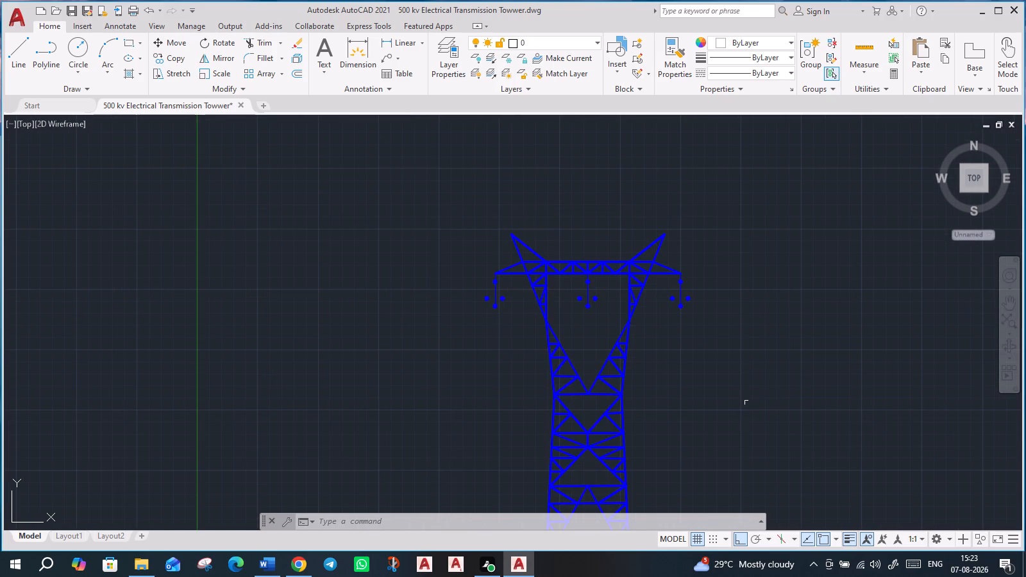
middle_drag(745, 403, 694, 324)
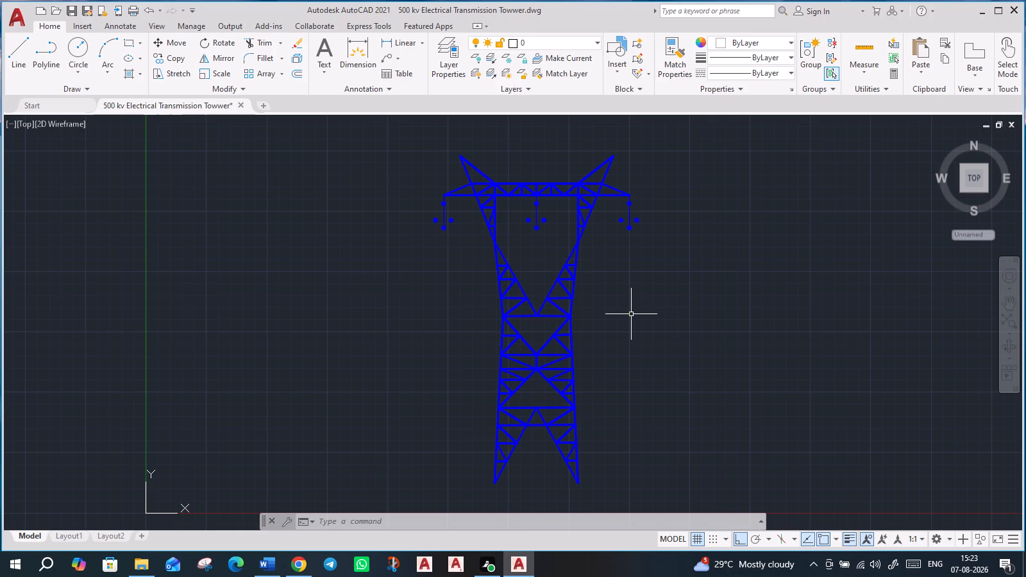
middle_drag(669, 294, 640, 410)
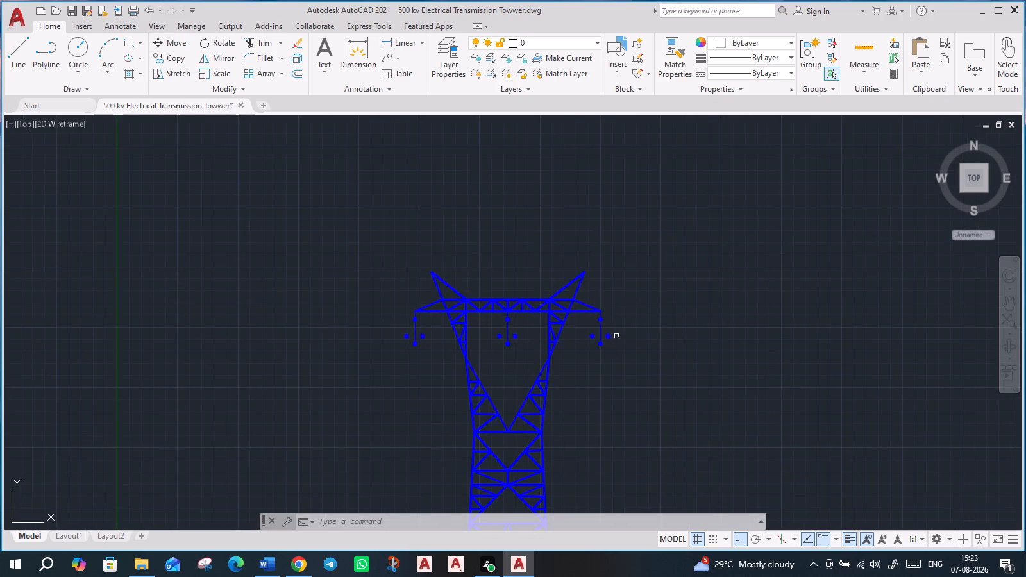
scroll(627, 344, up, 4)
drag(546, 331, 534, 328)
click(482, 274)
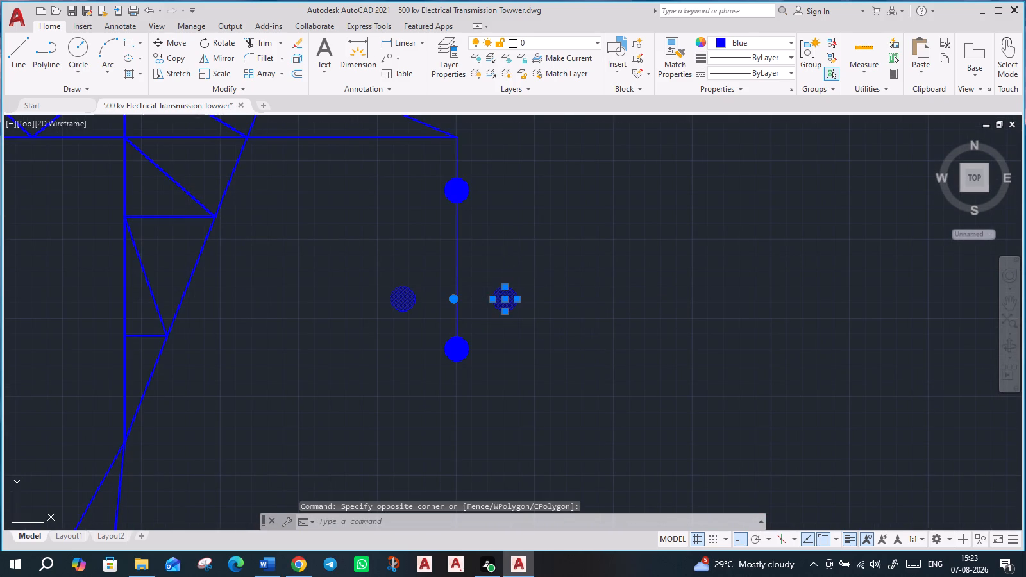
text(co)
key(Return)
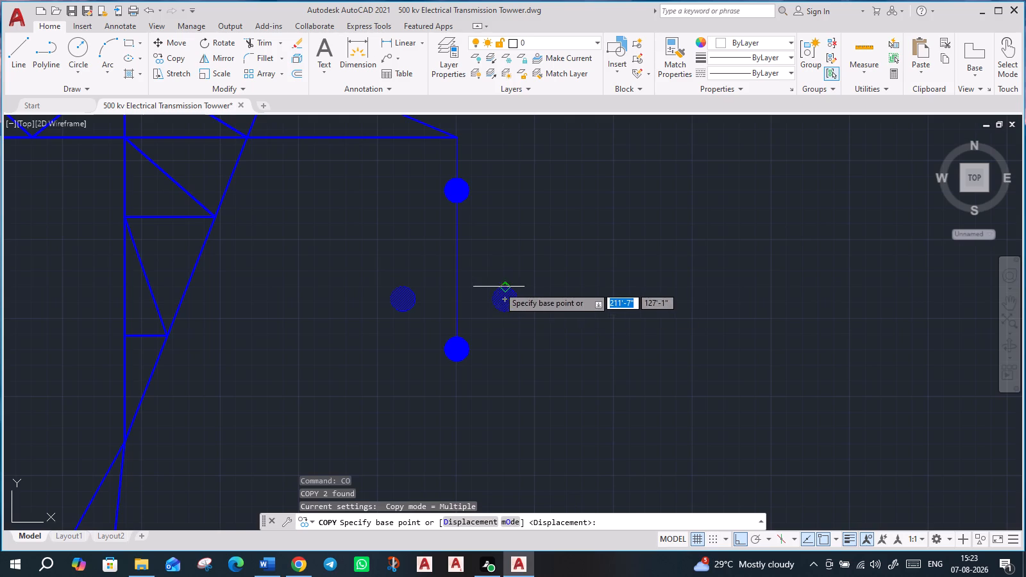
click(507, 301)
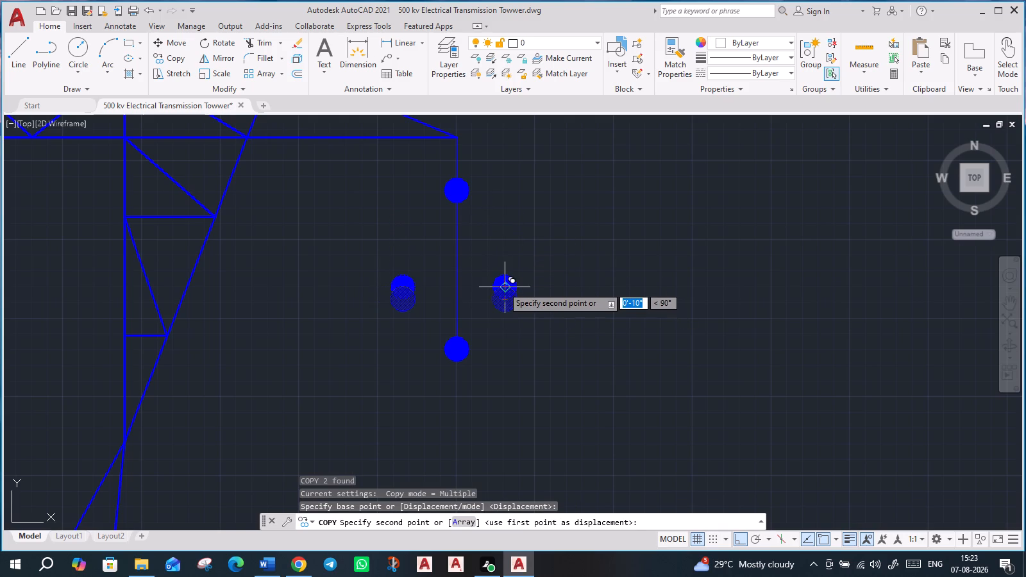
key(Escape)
With ortho off, copy the filled circle at the right hanging line's lower end to just outside the right and left tower peak tips.
click(467, 344)
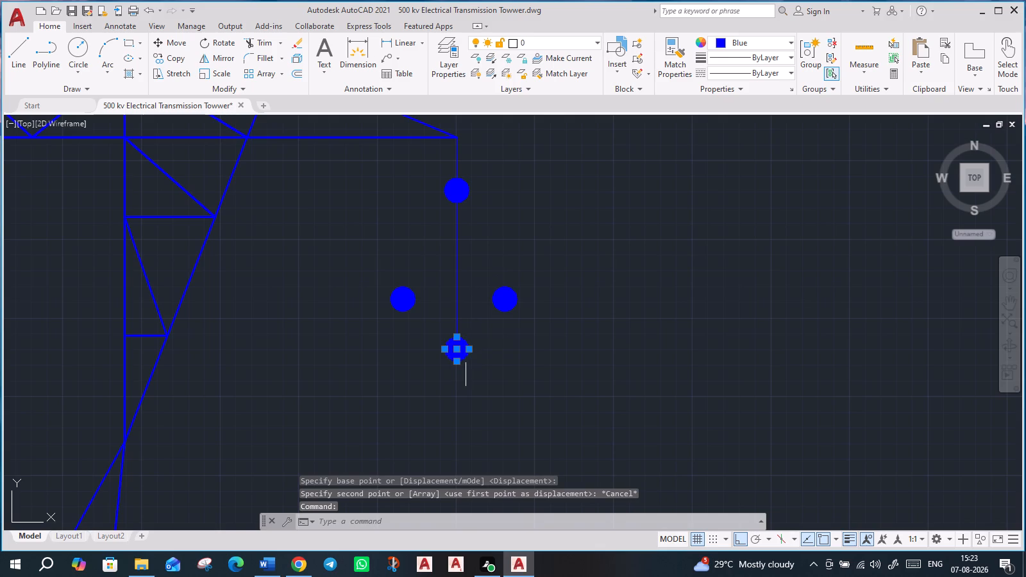
click(463, 353)
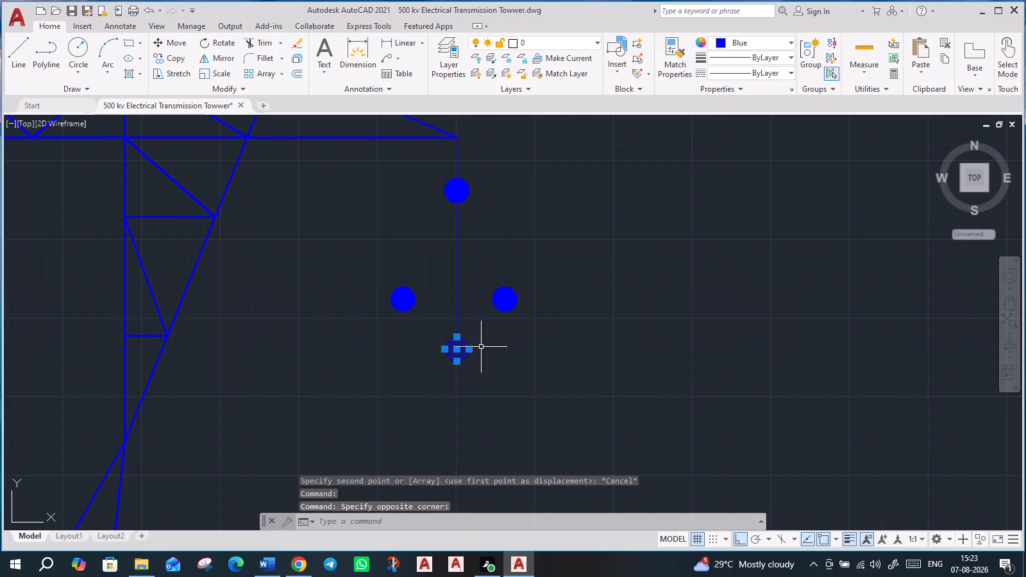
text(co)
key(Return)
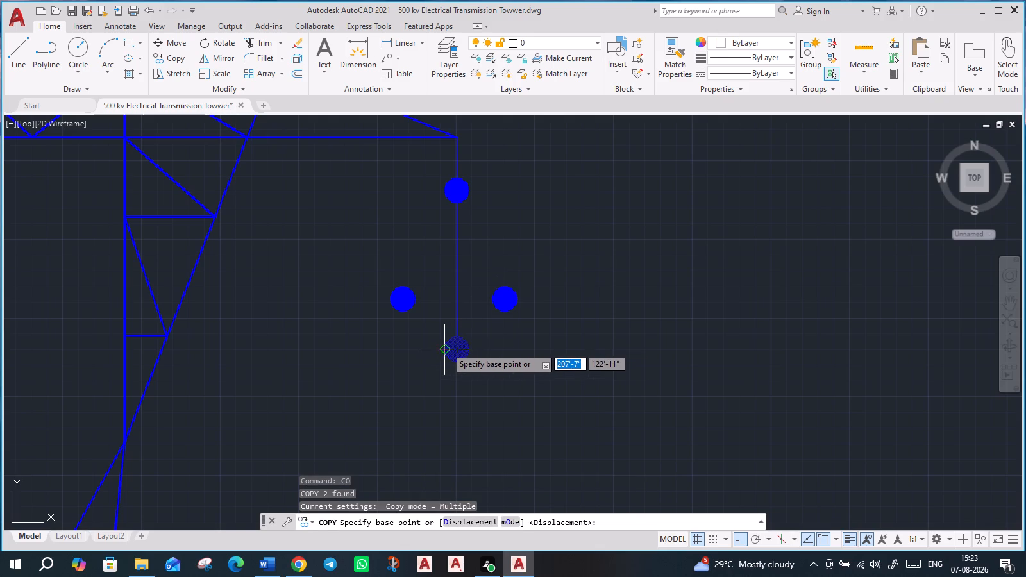
click(453, 349)
middle_drag(491, 185, 492, 225)
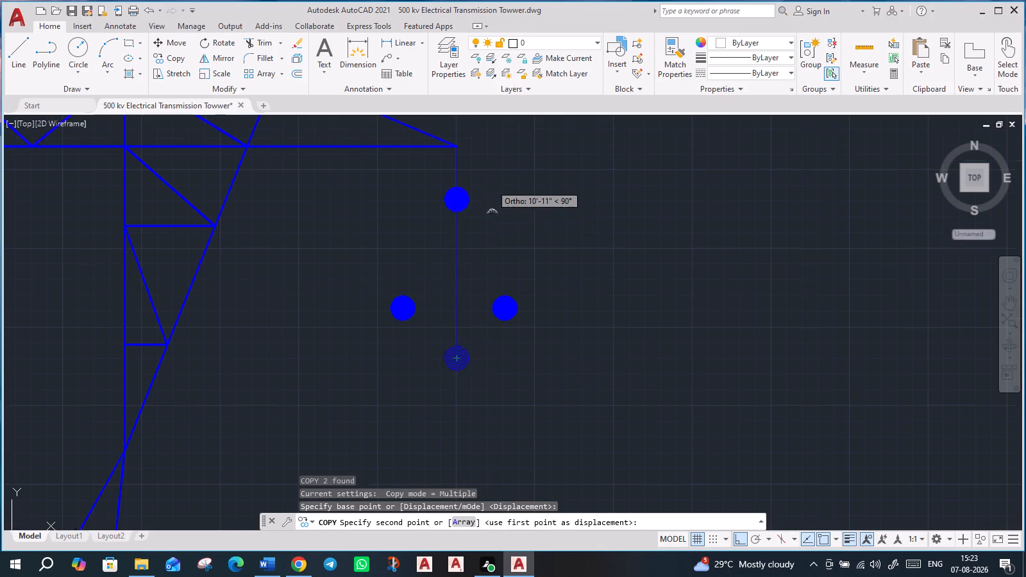
middle_drag(492, 225, 470, 500)
key(F8)
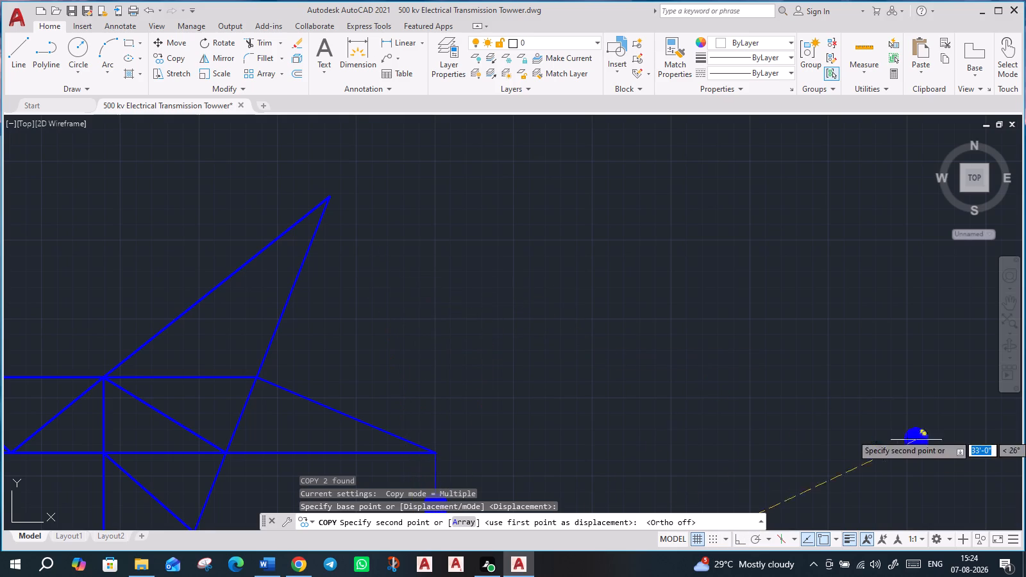
click(345, 214)
middle_drag(287, 229, 773, 347)
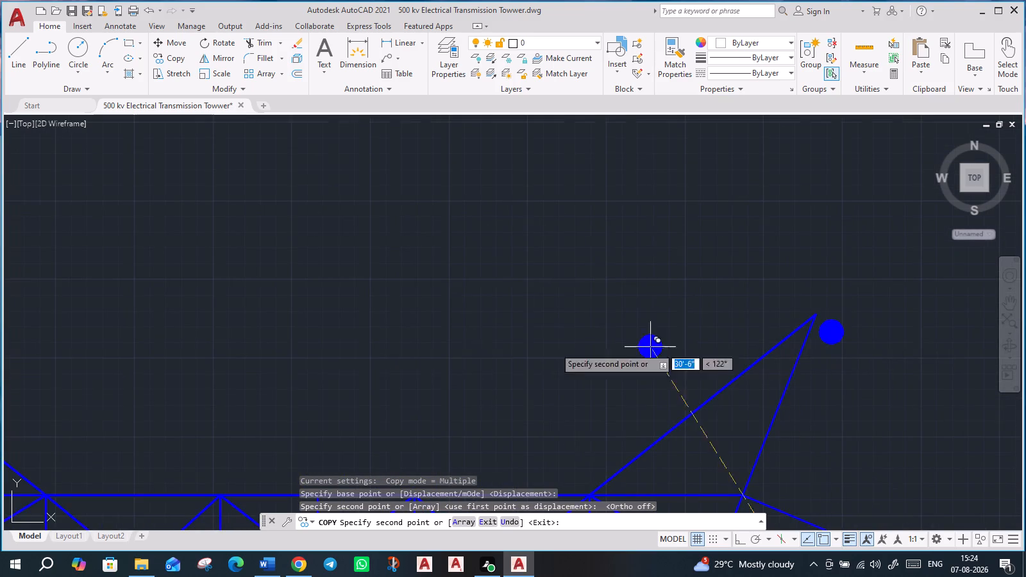
middle_drag(244, 369, 682, 357)
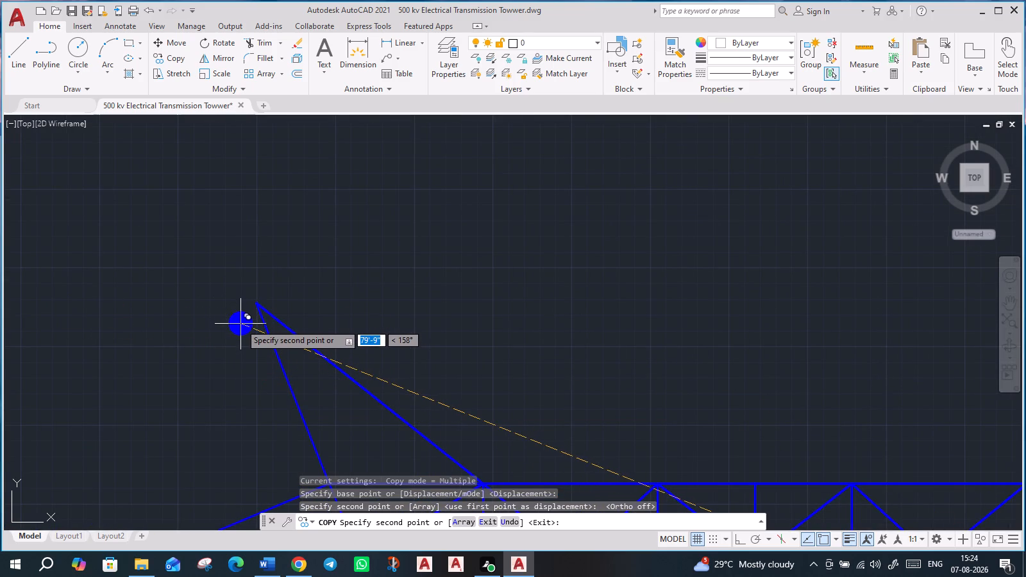
click(240, 324)
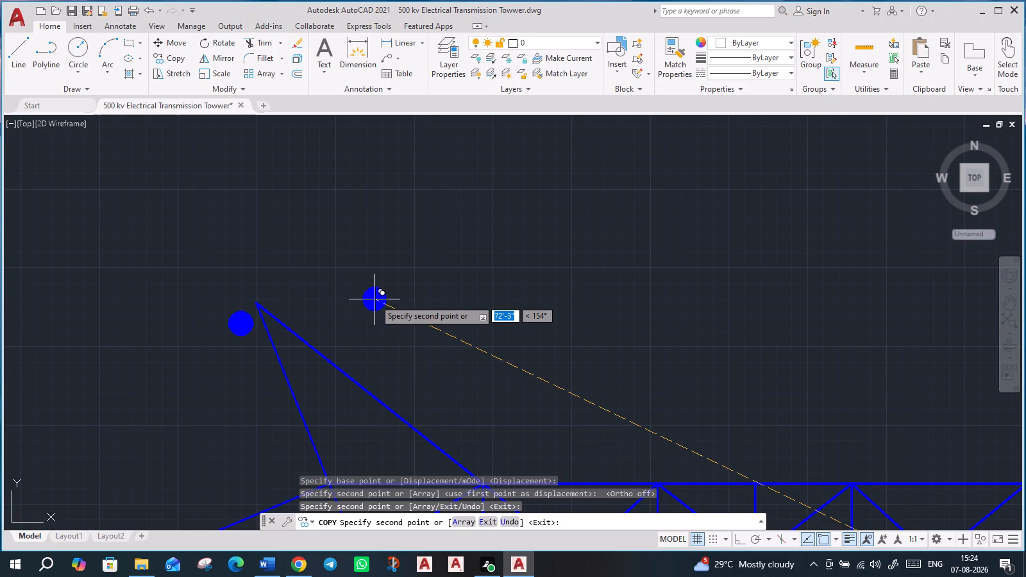
key(Escape)
Look over the tower elevation from the peaks down to the leg bases.
scroll(427, 349, down, 3)
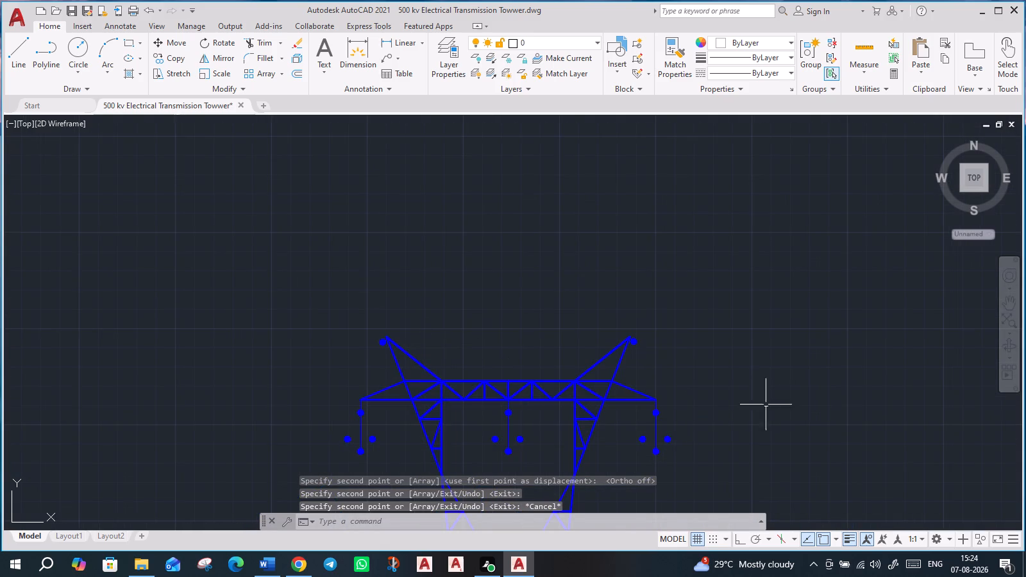
middle_drag(760, 401, 661, 372)
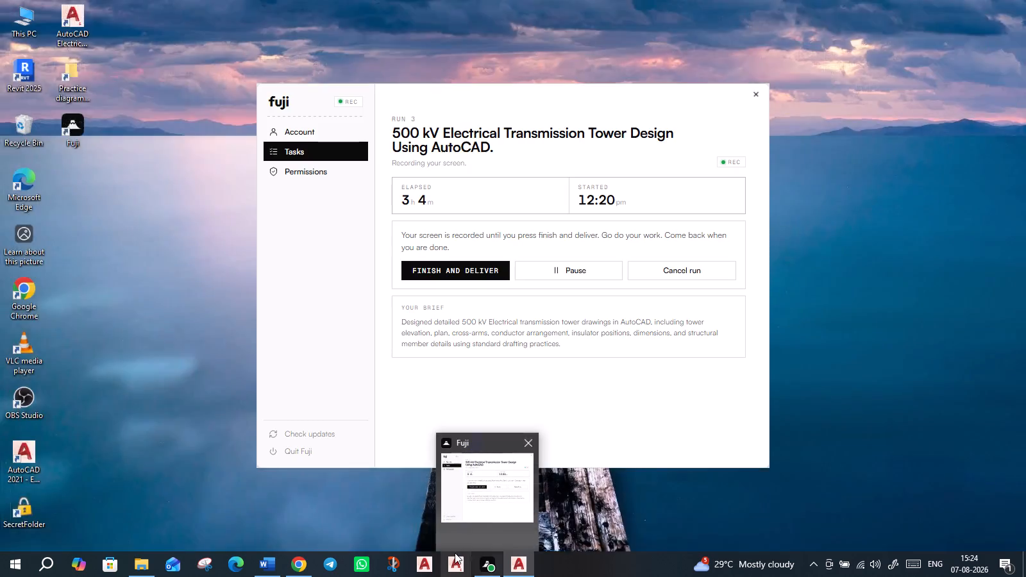
middle_drag(629, 415, 609, 287)
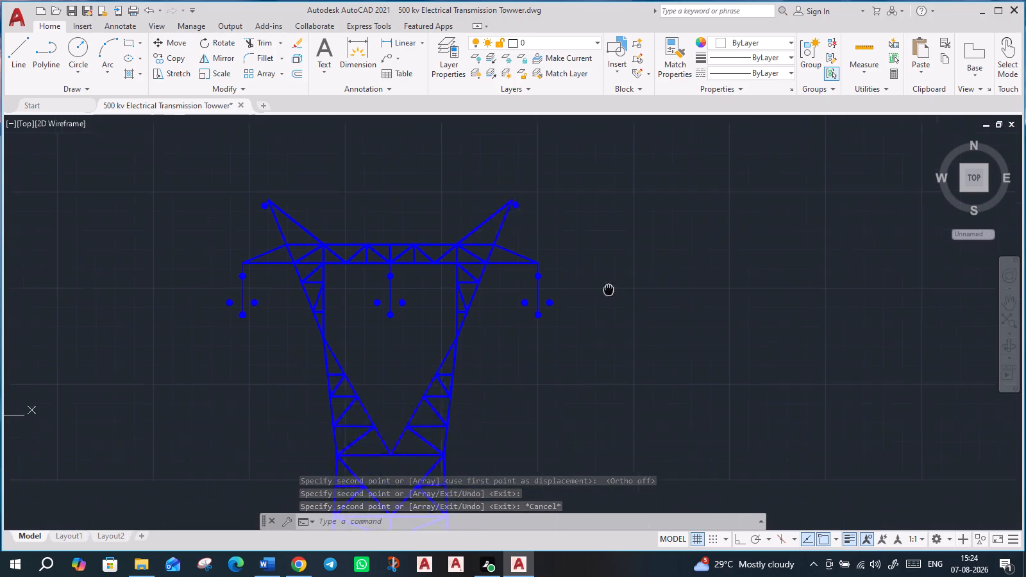
middle_drag(609, 287, 607, 204)
scroll(600, 271, down, 2)
middle_drag(589, 358, 568, 317)
scroll(468, 394, up, 1)
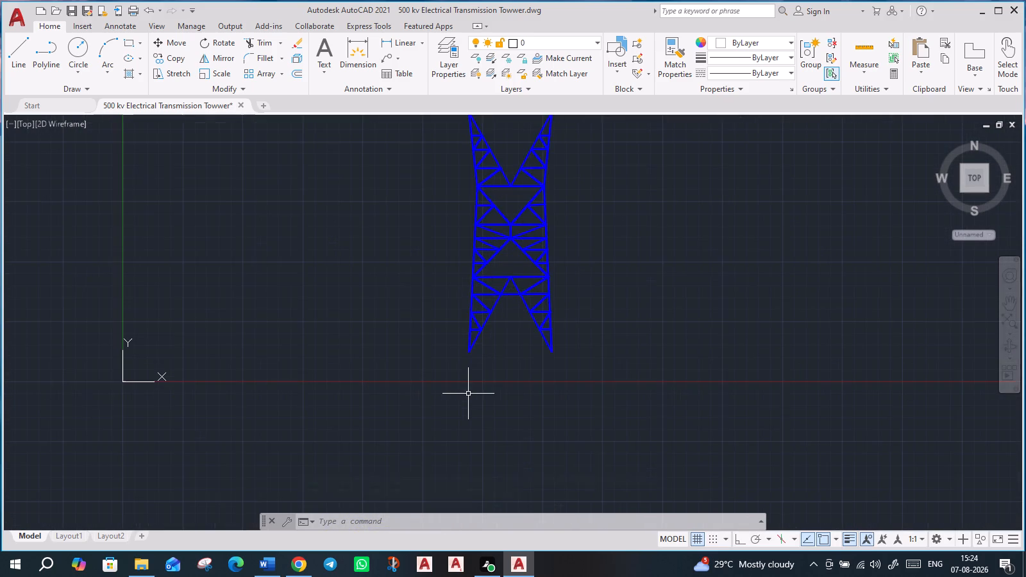
scroll(536, 346, up, 1)
middle_drag(675, 352, 668, 386)
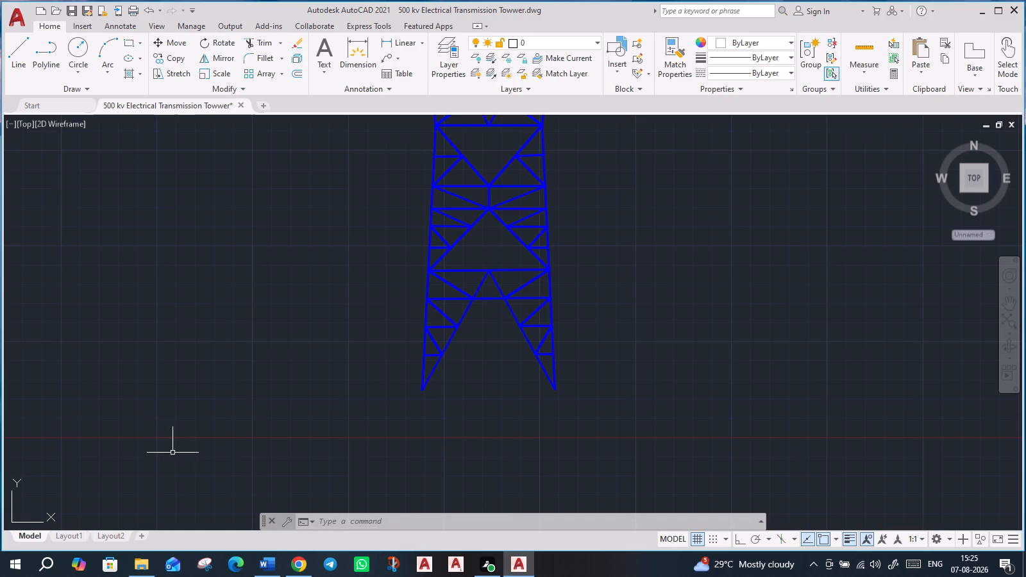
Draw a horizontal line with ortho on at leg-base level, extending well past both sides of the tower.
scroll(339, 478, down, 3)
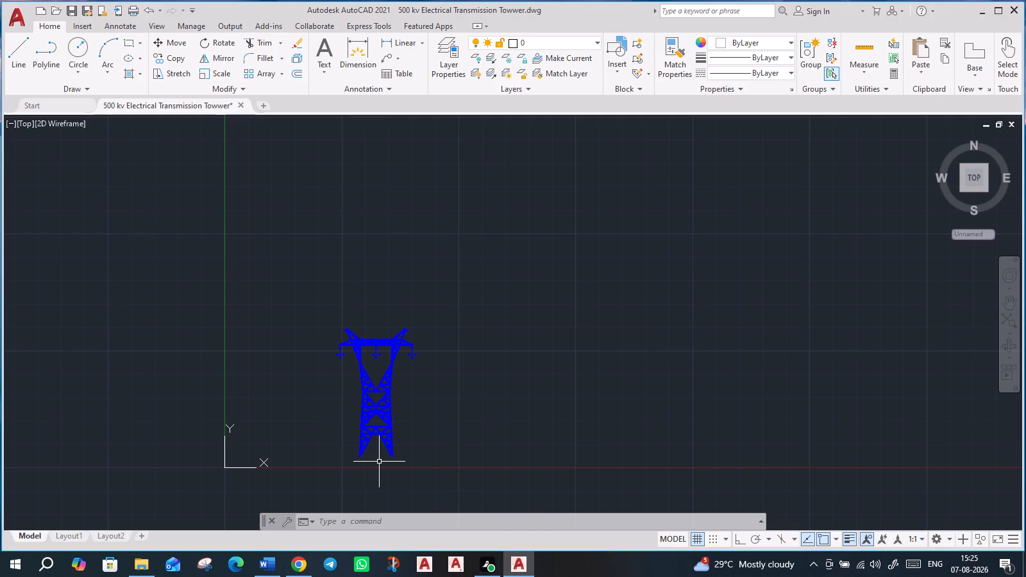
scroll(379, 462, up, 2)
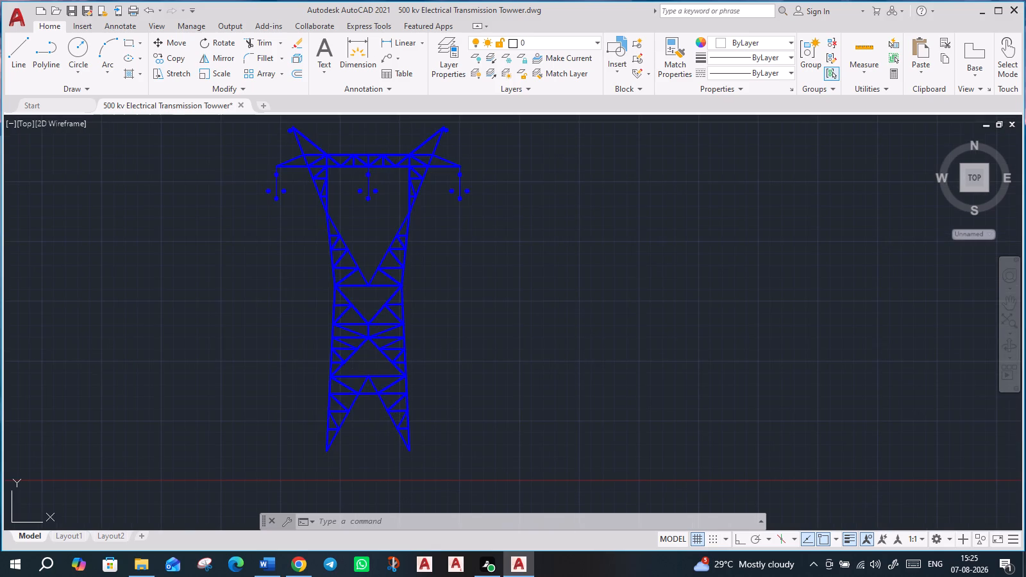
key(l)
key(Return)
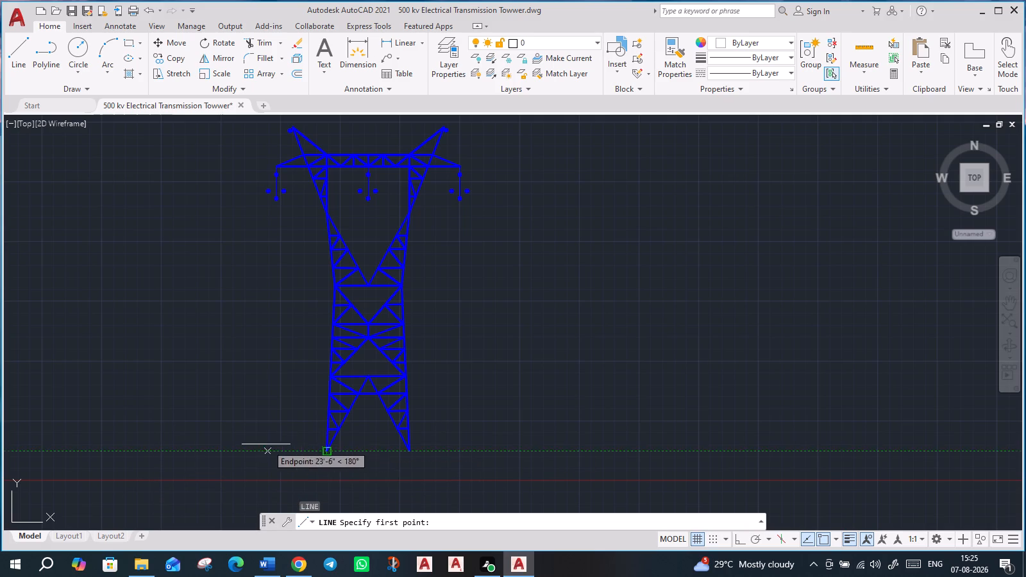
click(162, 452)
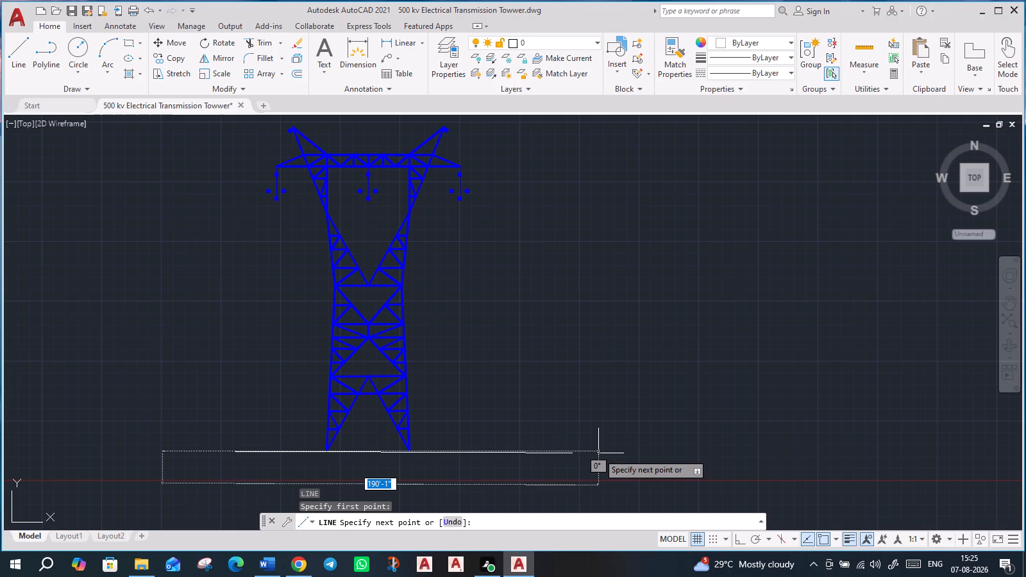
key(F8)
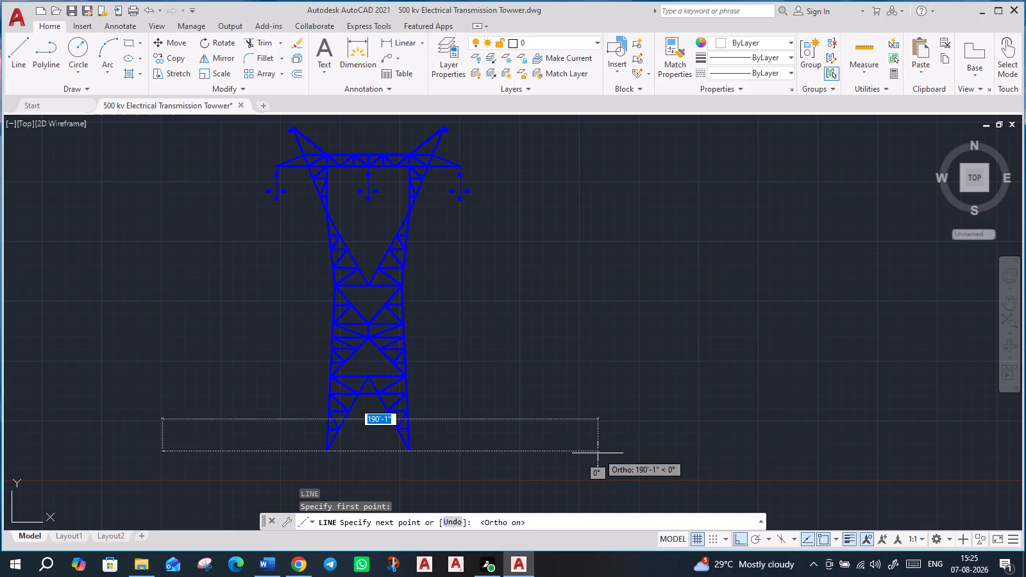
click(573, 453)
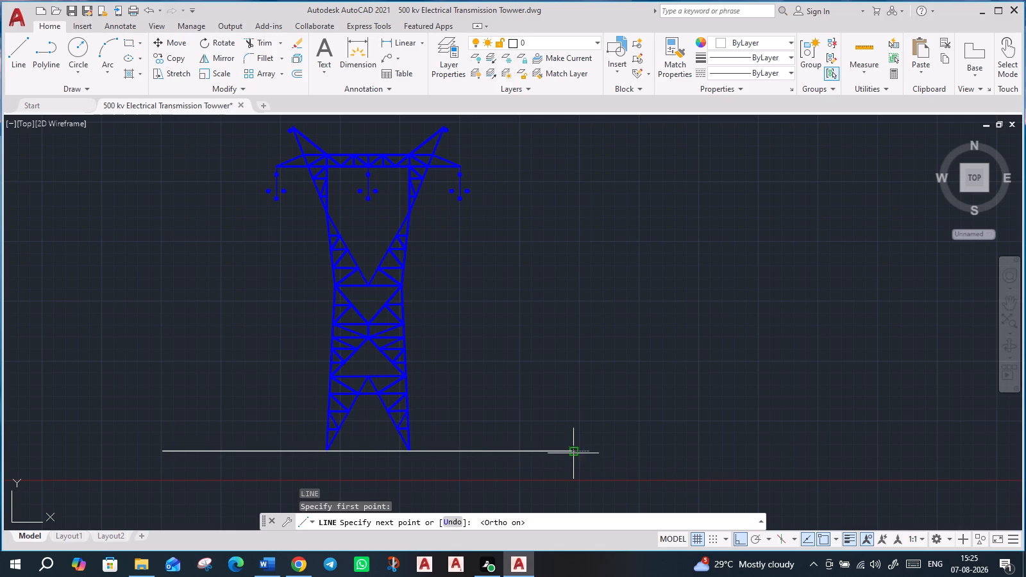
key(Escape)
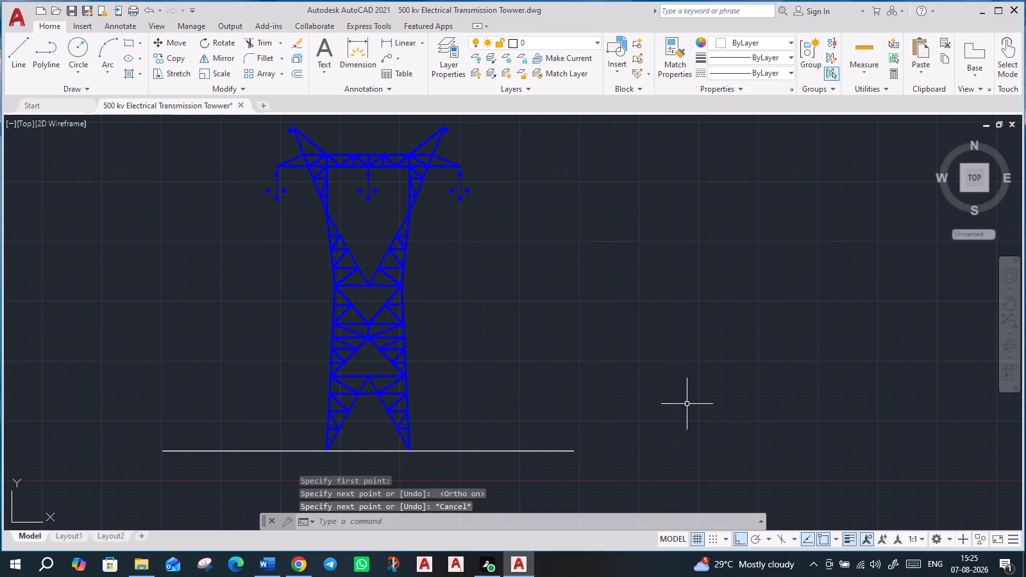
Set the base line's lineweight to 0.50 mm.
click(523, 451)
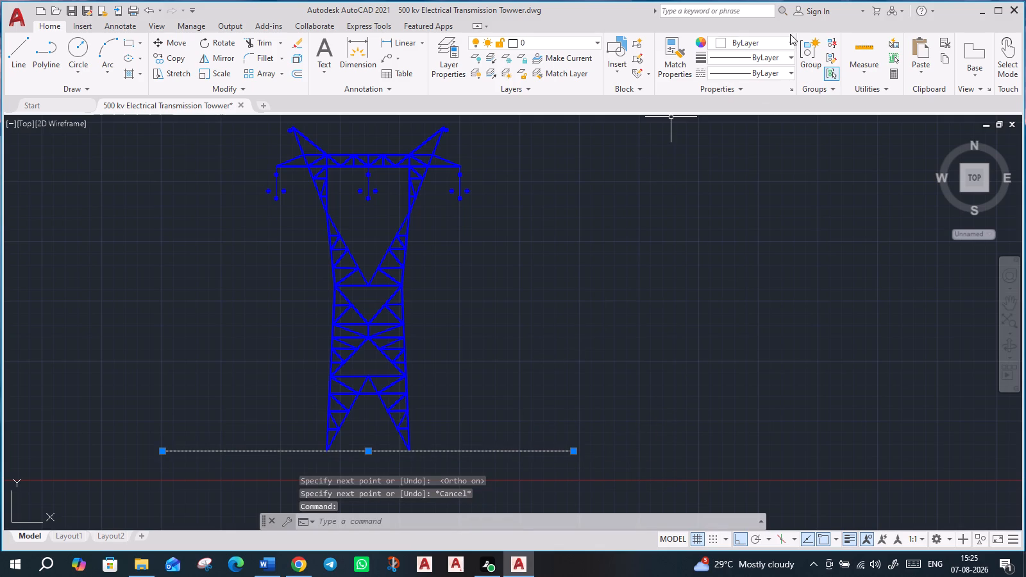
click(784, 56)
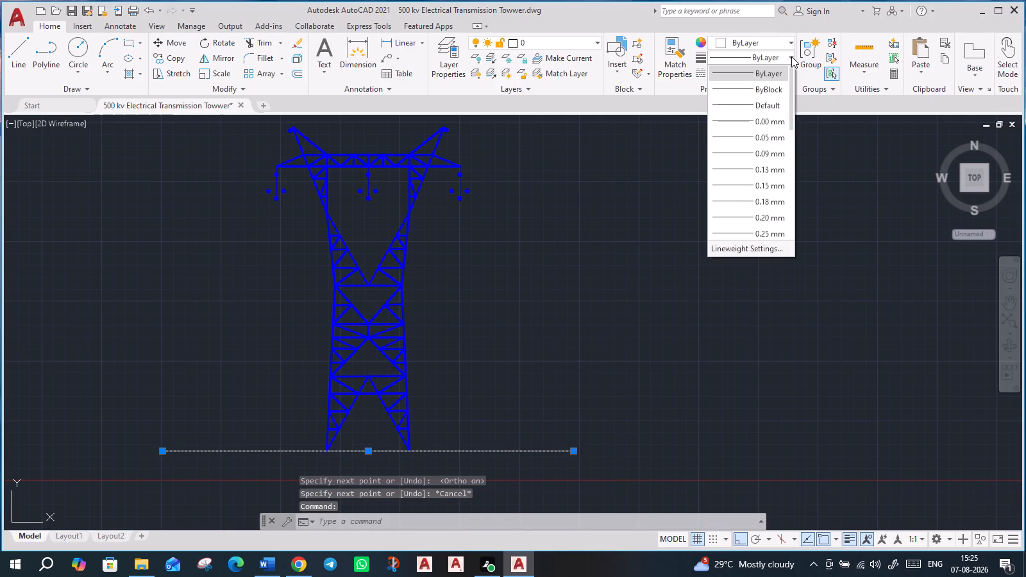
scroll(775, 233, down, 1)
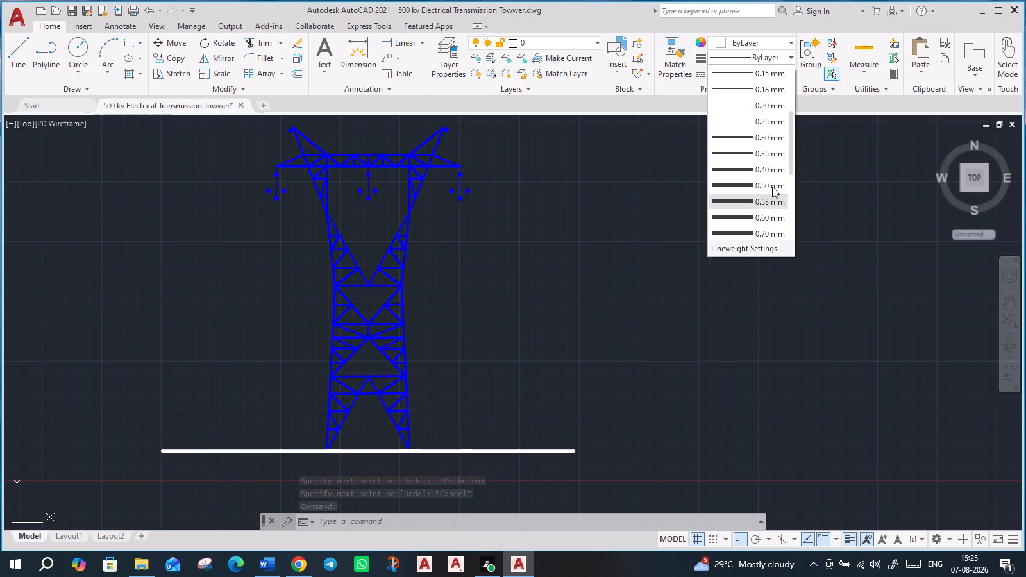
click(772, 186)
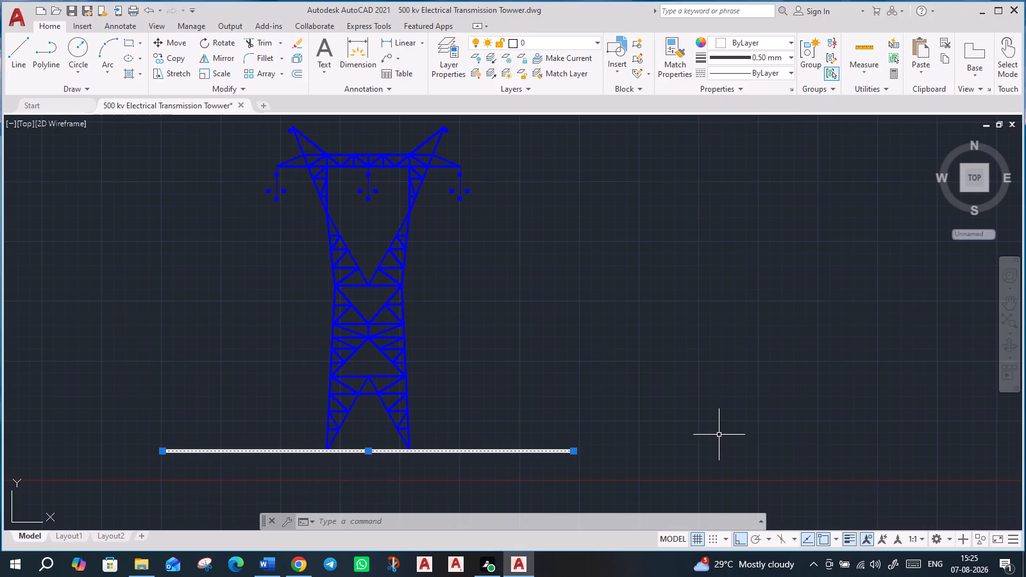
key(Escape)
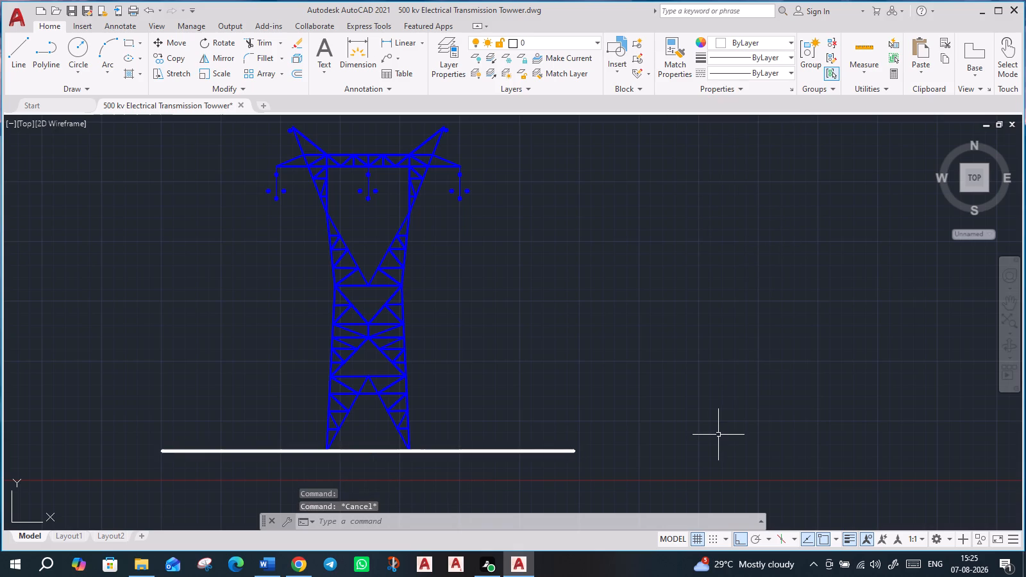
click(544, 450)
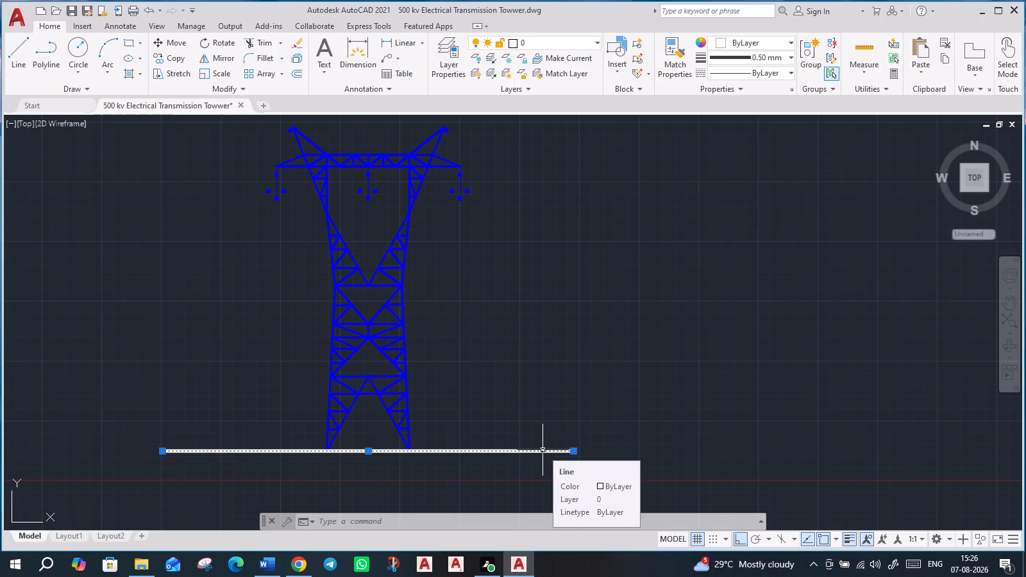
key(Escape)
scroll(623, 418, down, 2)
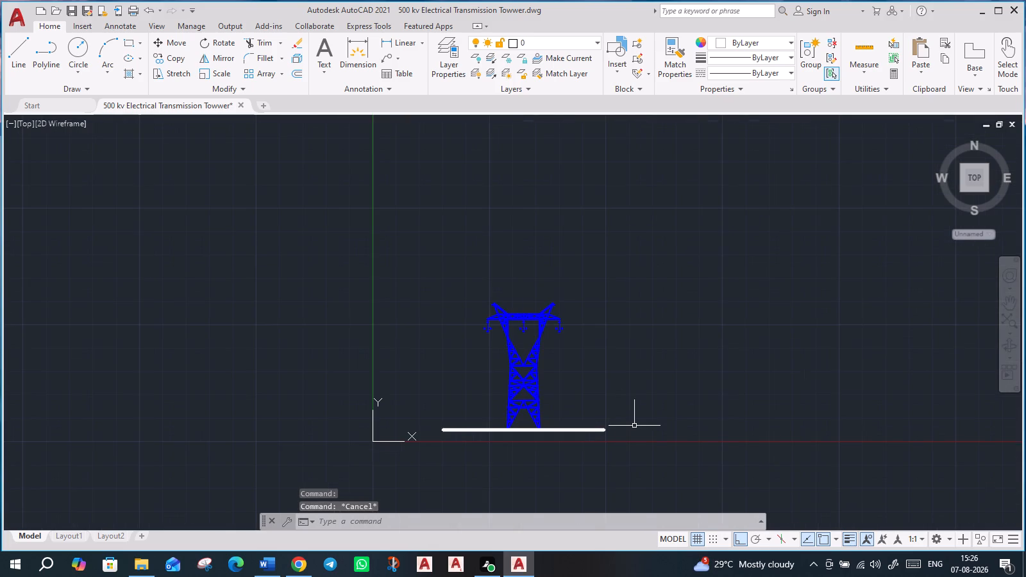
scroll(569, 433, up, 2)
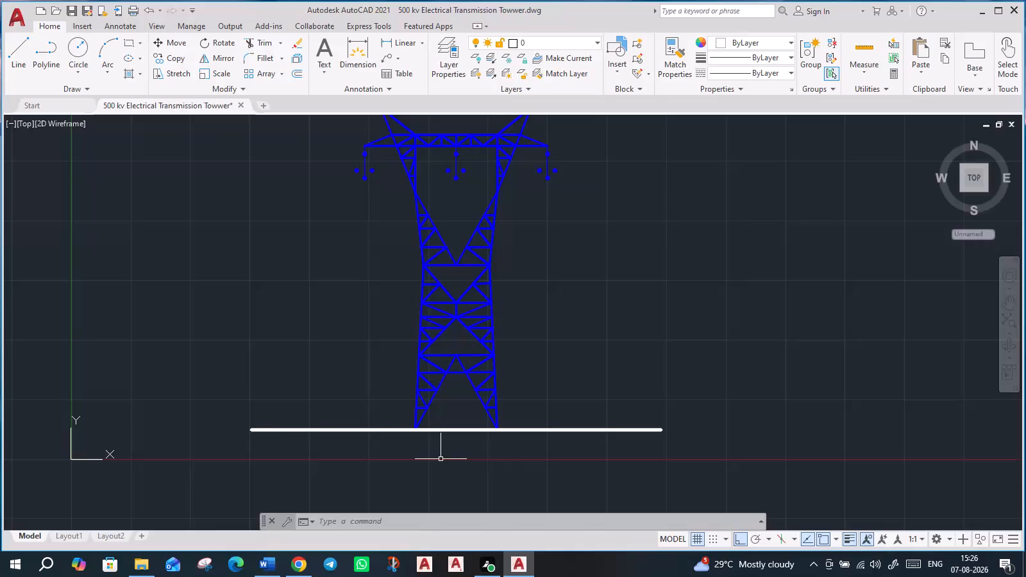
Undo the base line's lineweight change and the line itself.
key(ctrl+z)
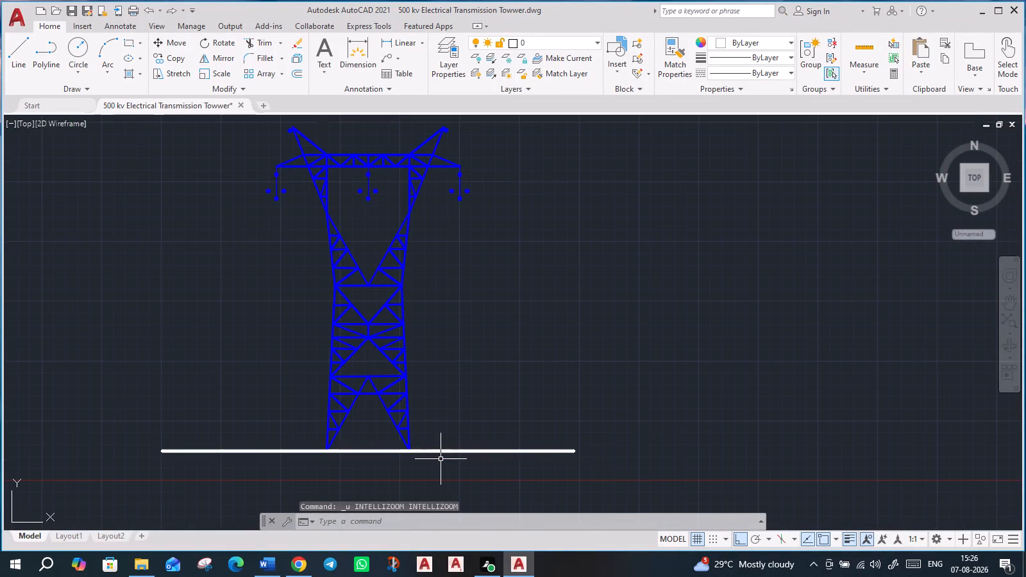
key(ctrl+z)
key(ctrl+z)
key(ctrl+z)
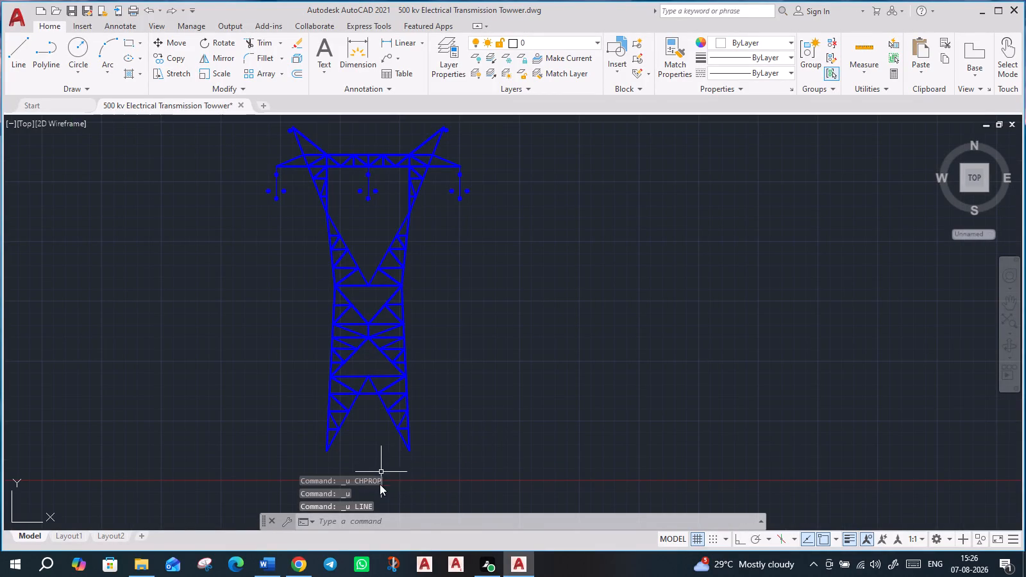
Draw a rectangle about 146' wide and 12'-9" high beneath the tower, its top edge level with the leg bases.
middle_drag(480, 409, 525, 330)
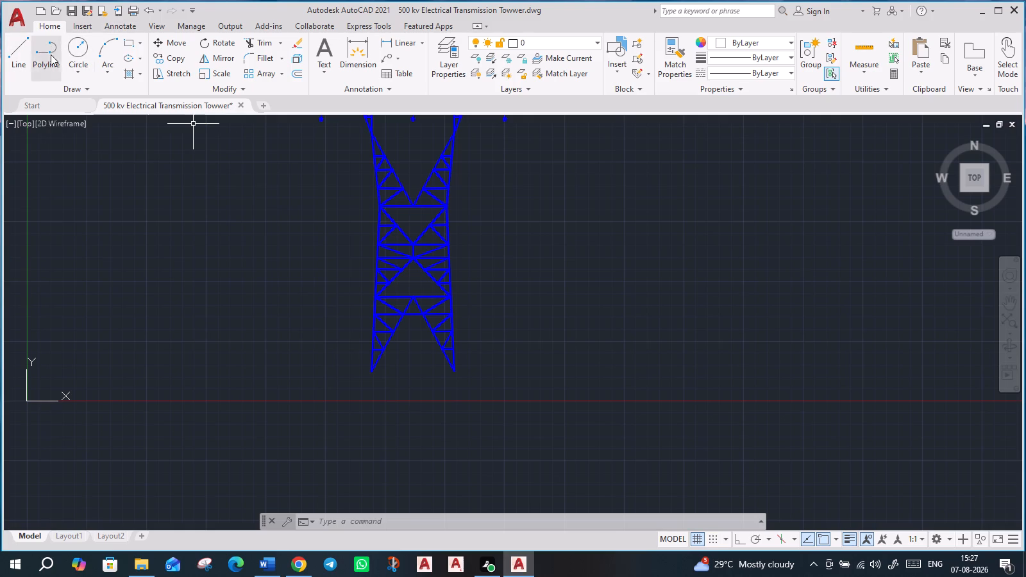
click(130, 40)
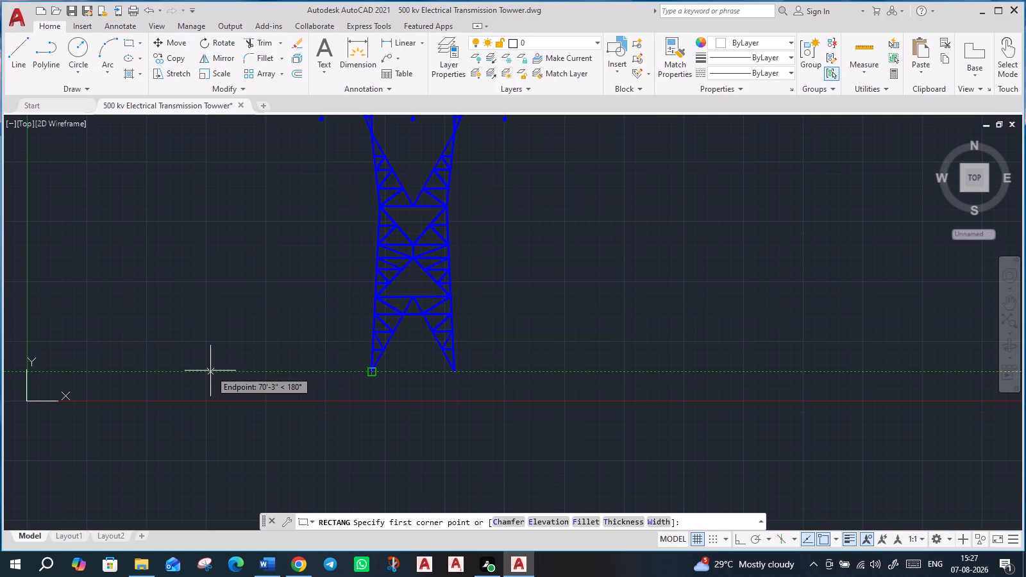
scroll(210, 371, down, 2)
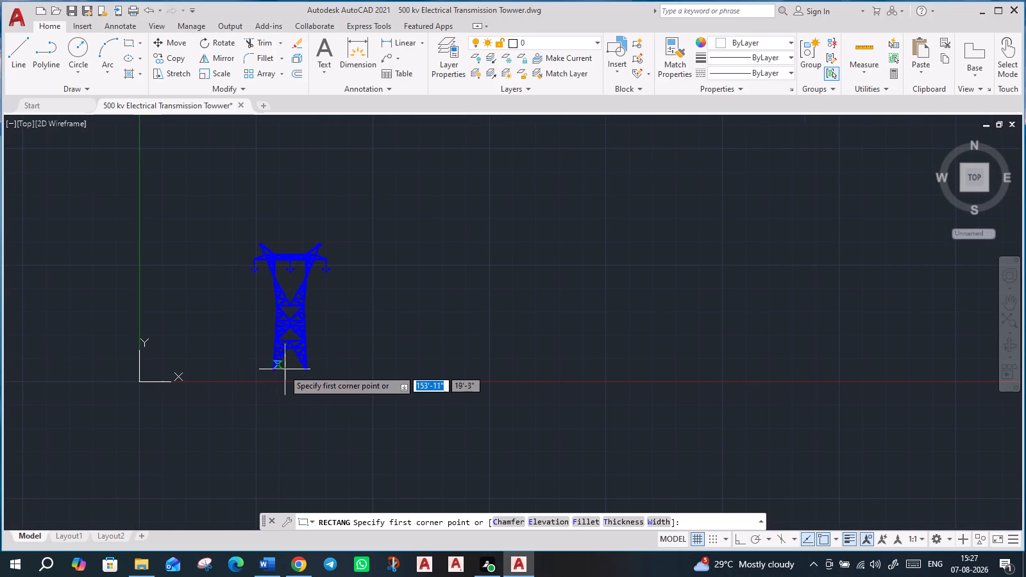
click(228, 369)
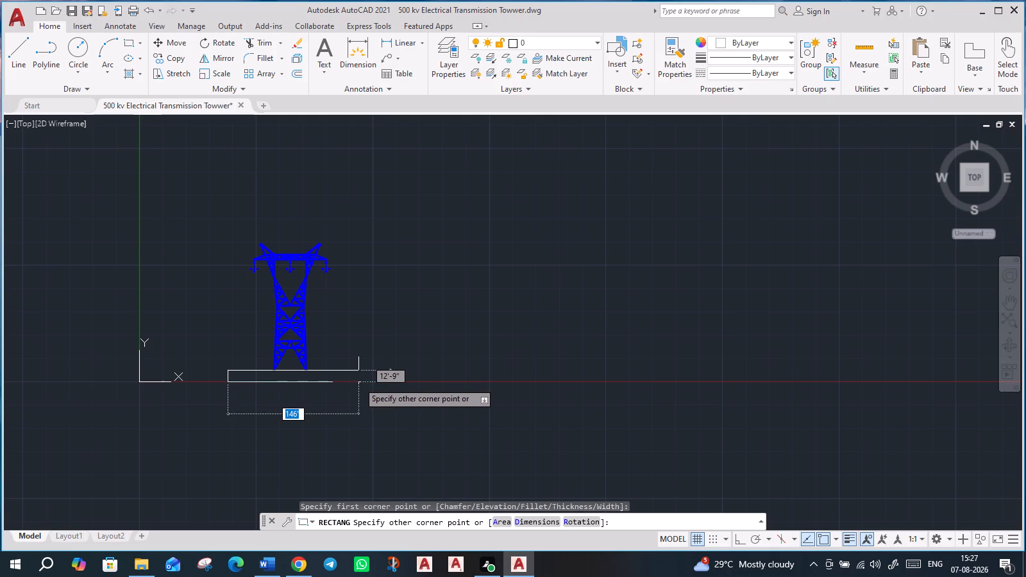
click(358, 382)
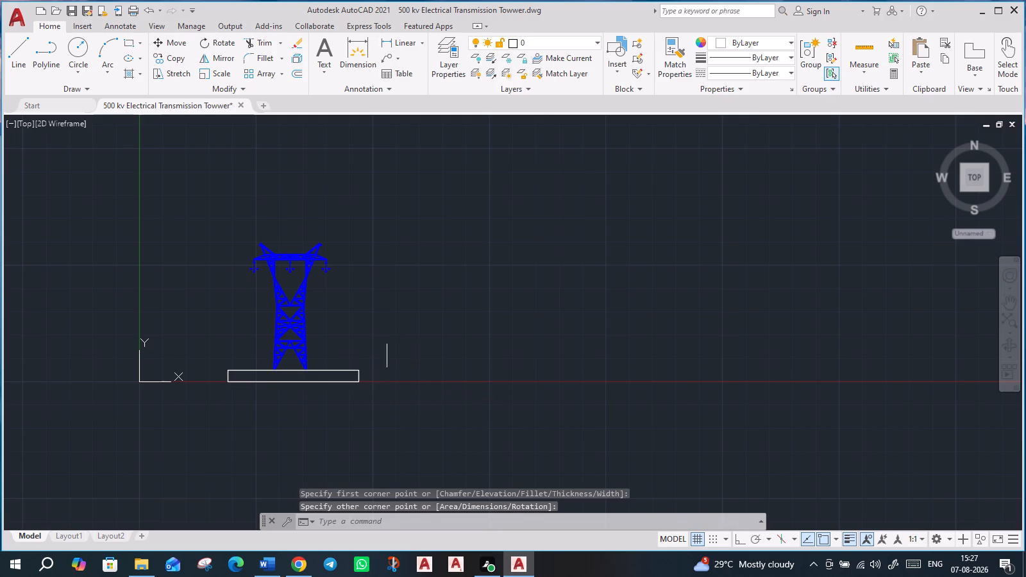
Change the base rectangle's colour to black (0,0,0).
click(332, 372)
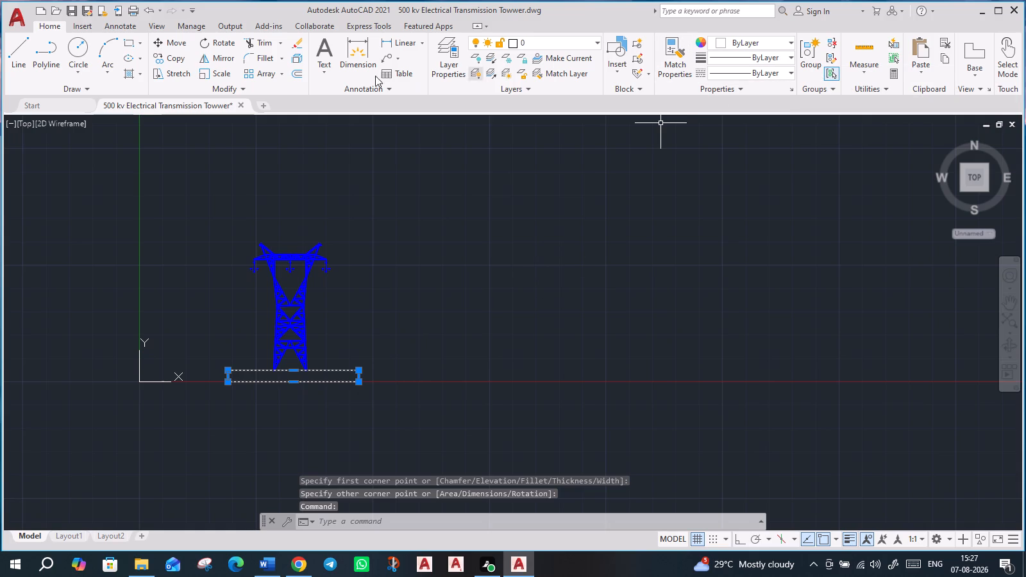
click(789, 40)
click(713, 94)
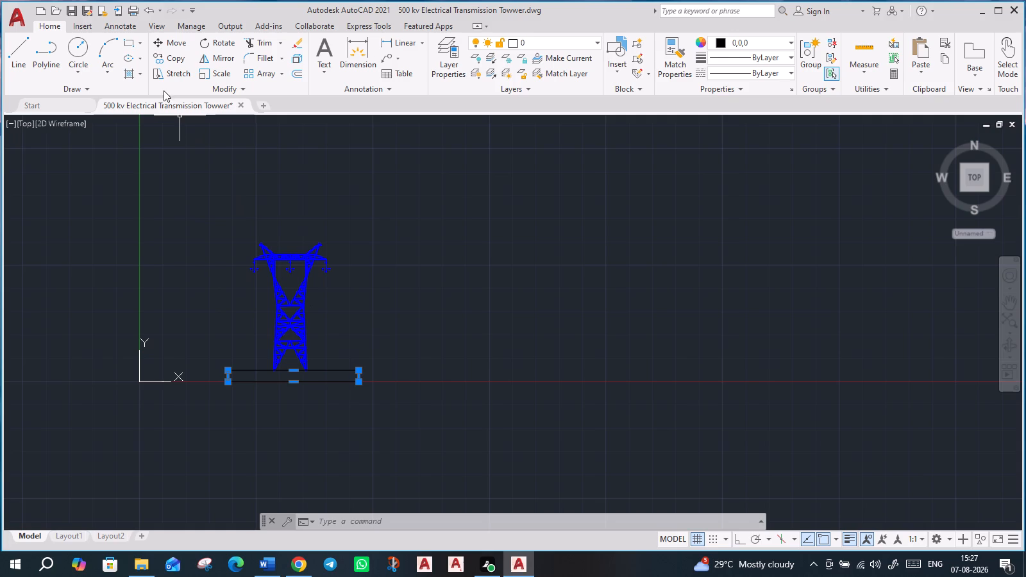
Start a blue ANSI31 hatch at scale 1 and select the base rectangle as its boundary.
click(130, 71)
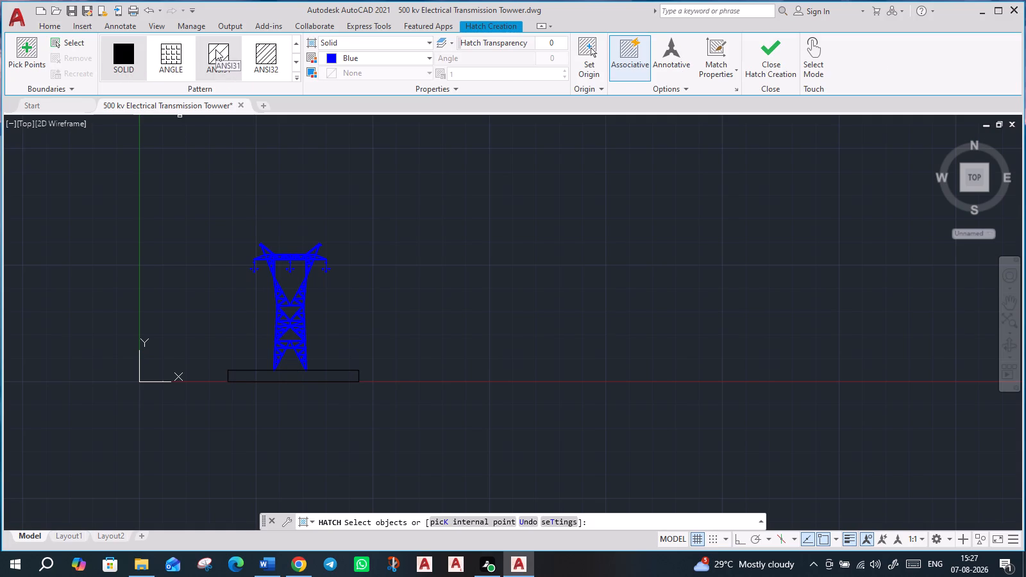
click(216, 50)
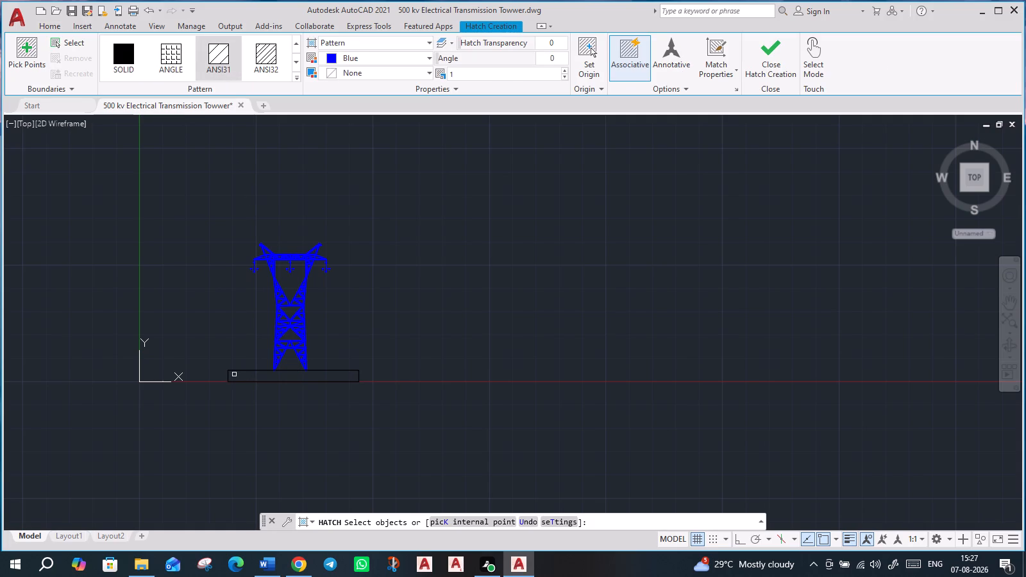
scroll(234, 374, up, 4)
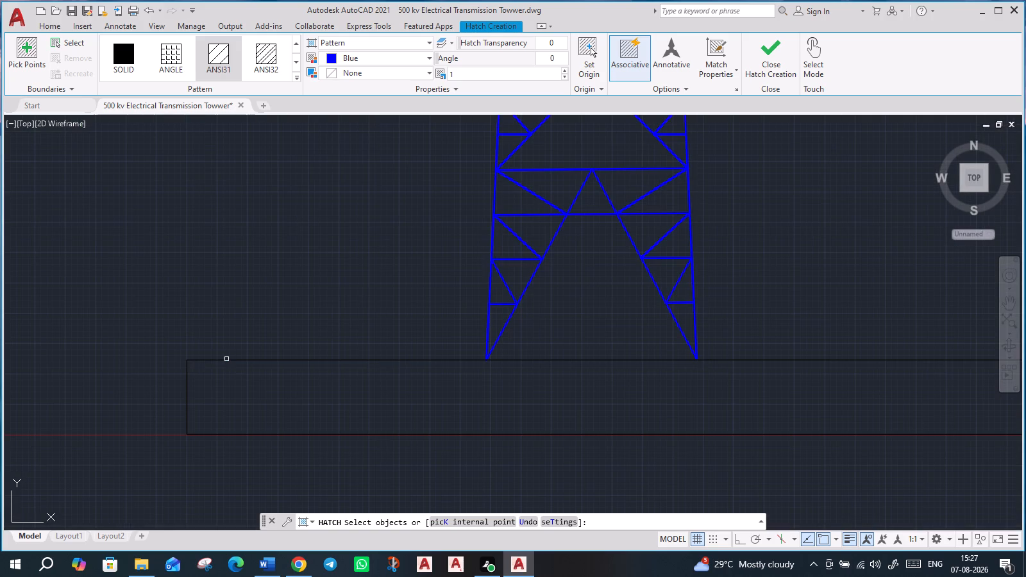
click(189, 374)
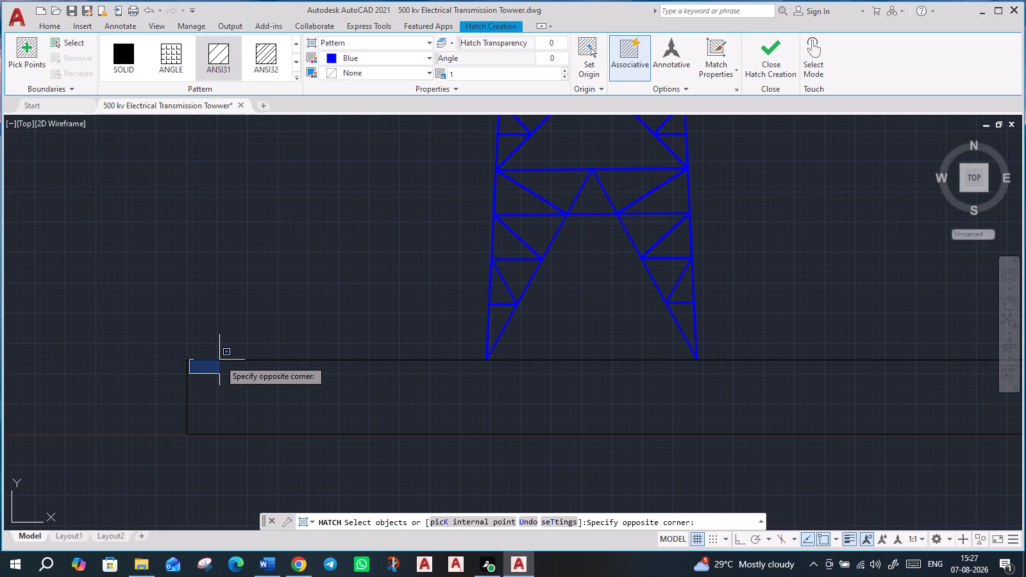
click(219, 360)
click(241, 357)
click(241, 360)
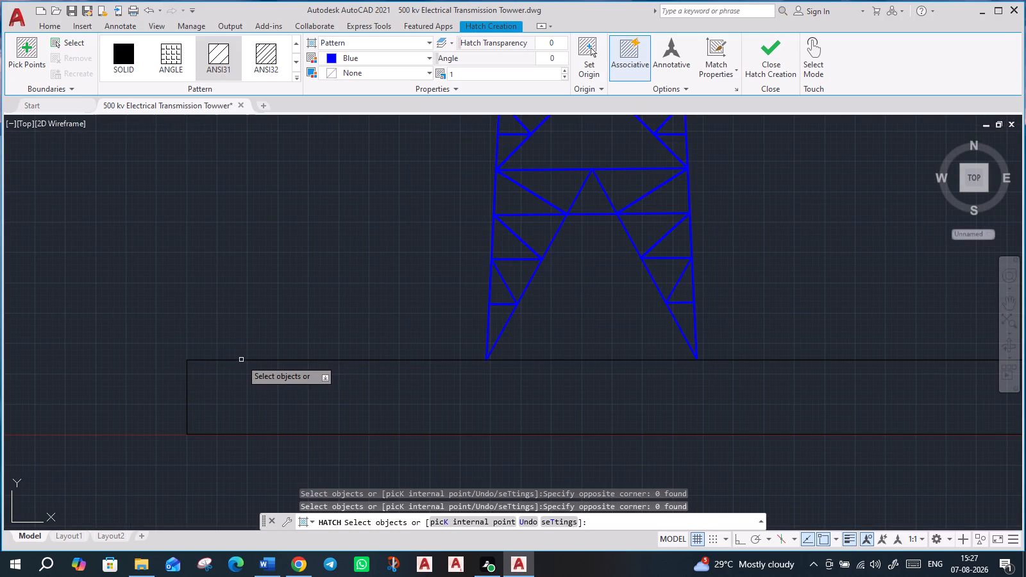
triple_click(241, 360)
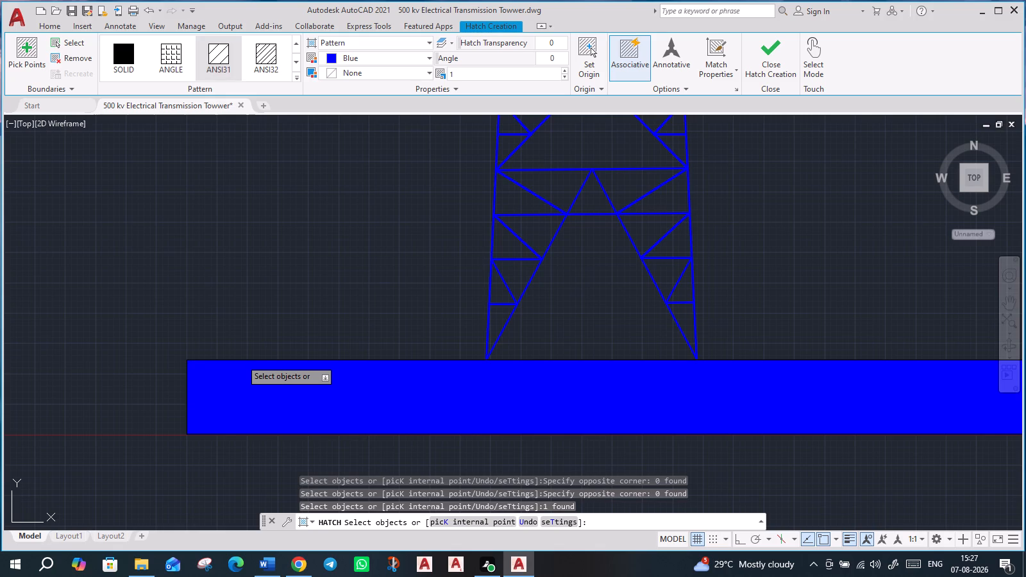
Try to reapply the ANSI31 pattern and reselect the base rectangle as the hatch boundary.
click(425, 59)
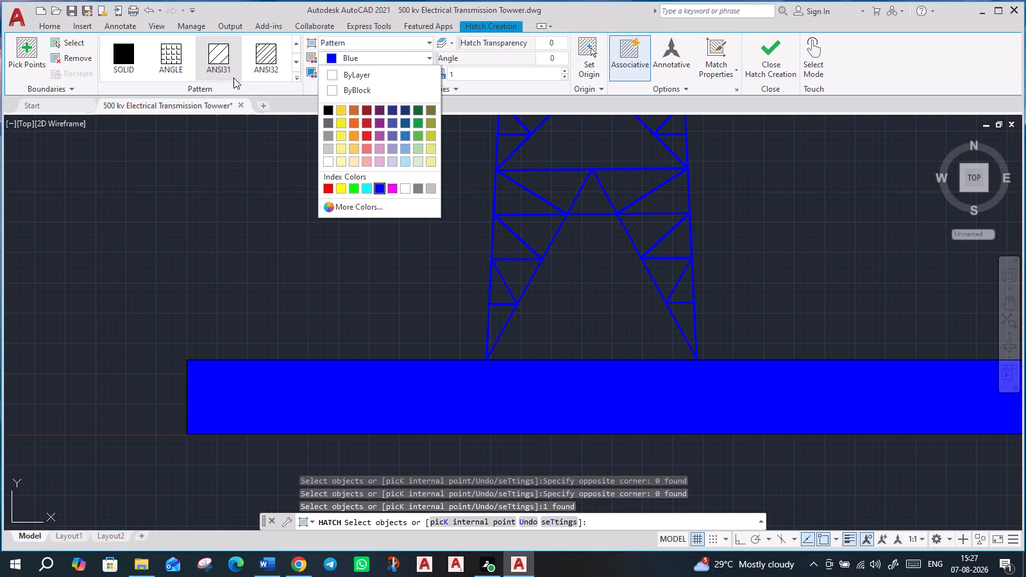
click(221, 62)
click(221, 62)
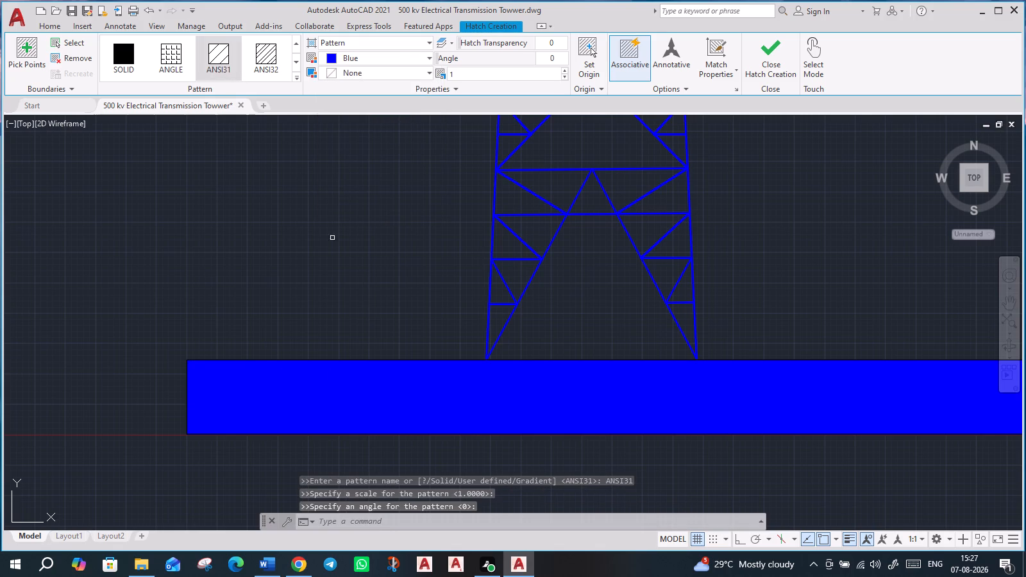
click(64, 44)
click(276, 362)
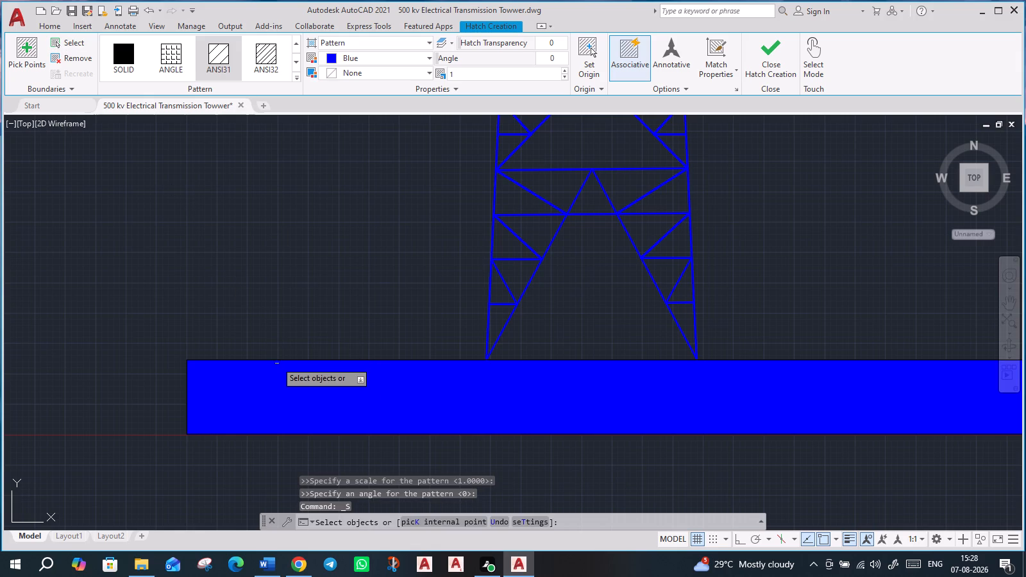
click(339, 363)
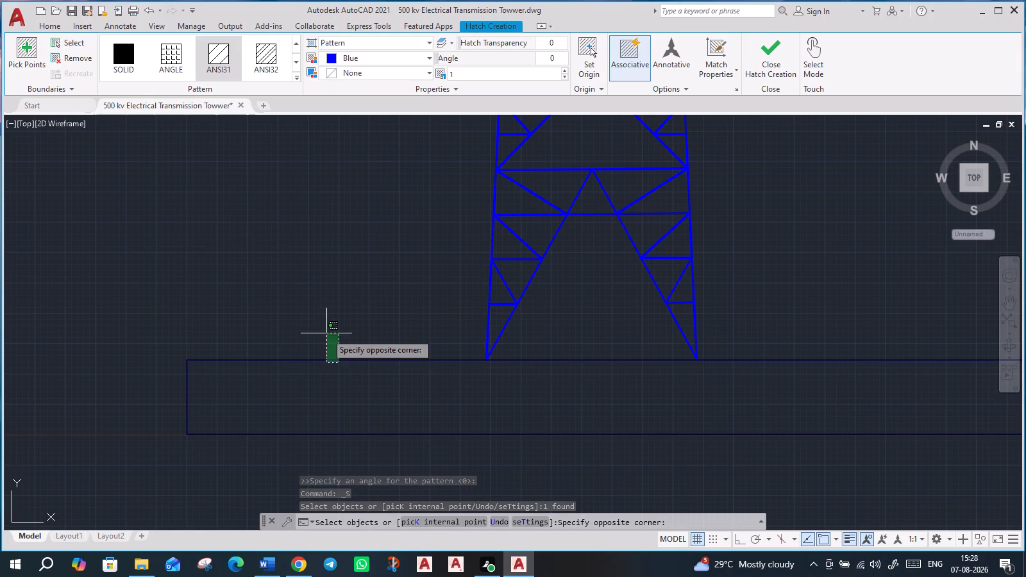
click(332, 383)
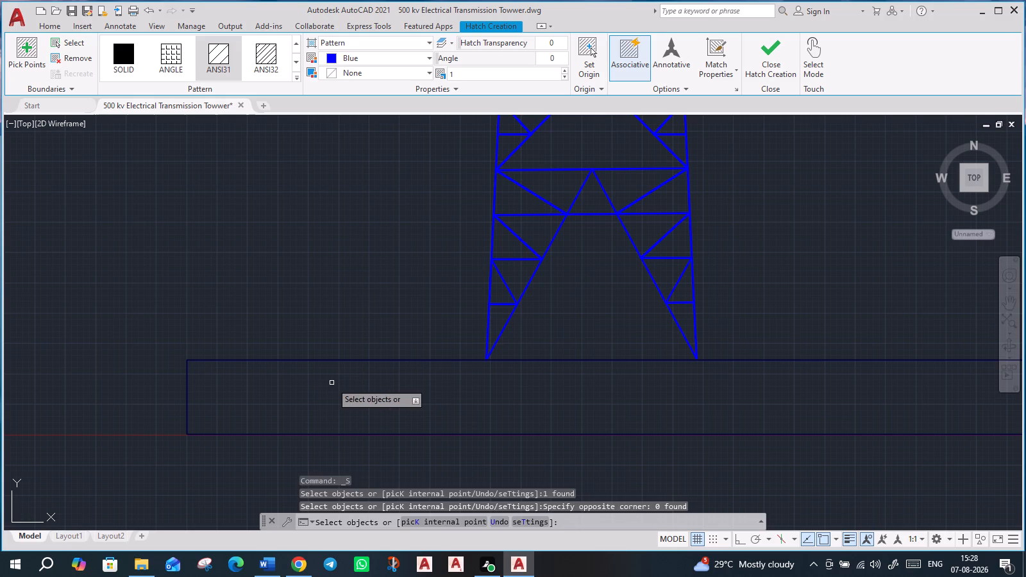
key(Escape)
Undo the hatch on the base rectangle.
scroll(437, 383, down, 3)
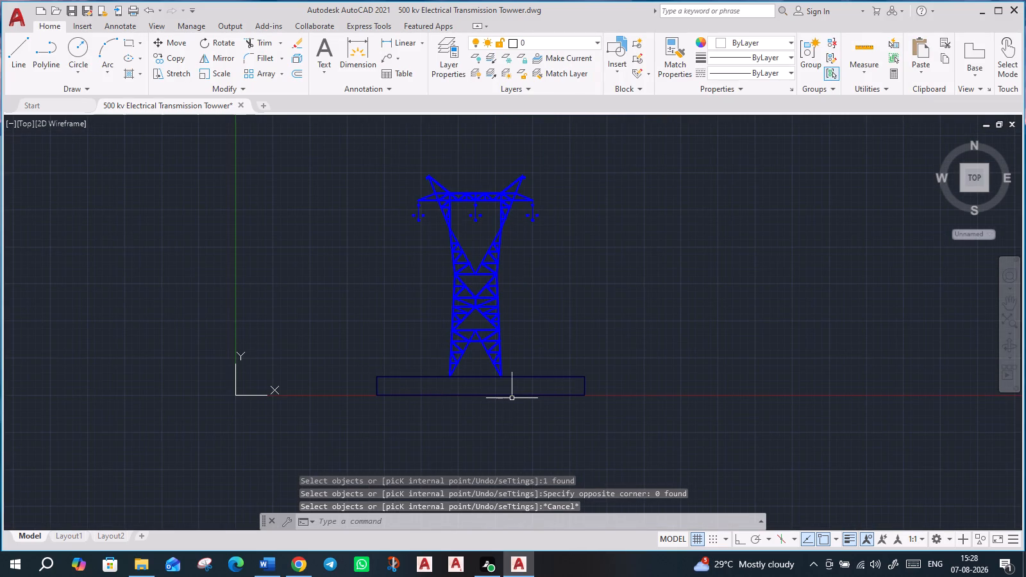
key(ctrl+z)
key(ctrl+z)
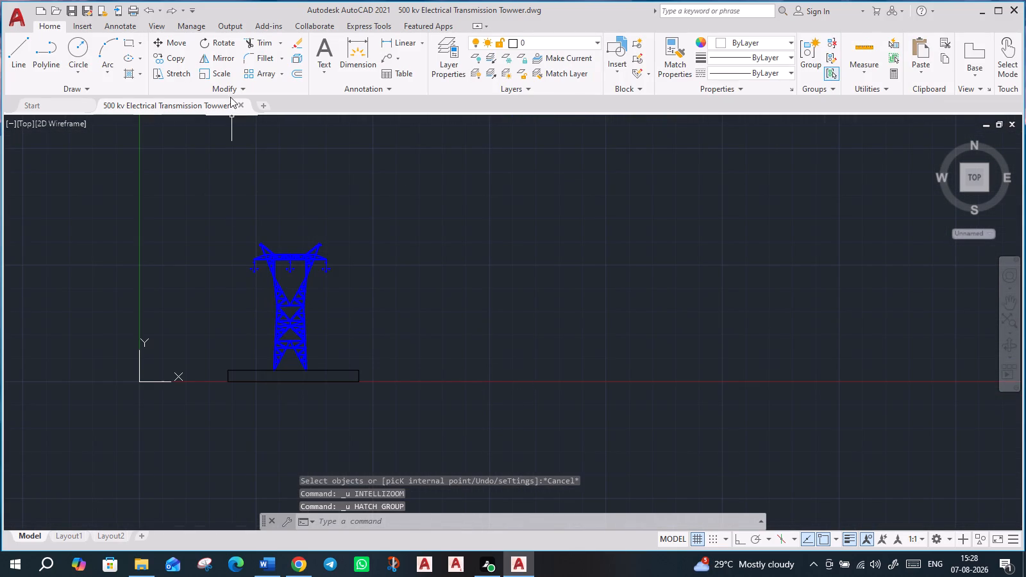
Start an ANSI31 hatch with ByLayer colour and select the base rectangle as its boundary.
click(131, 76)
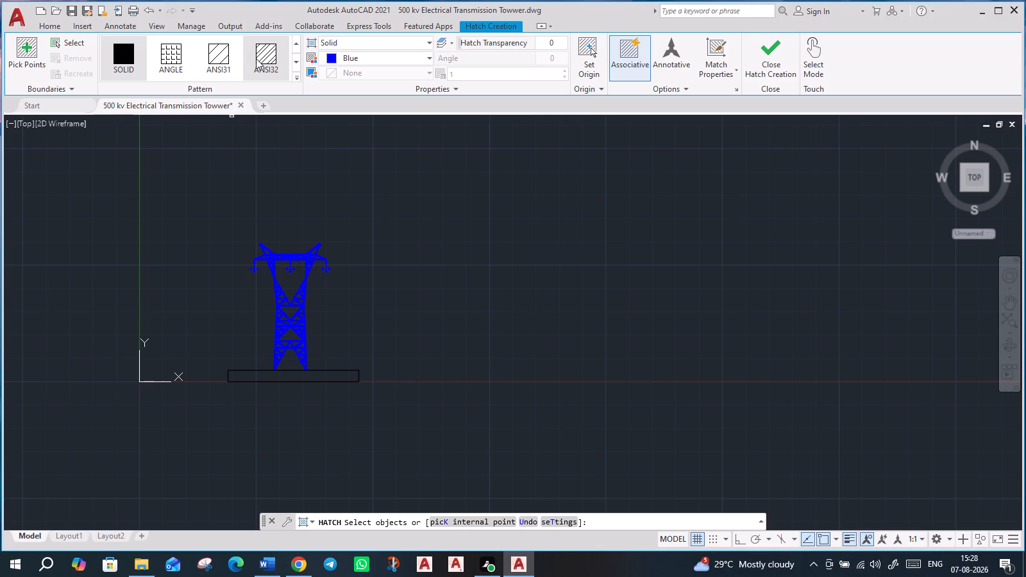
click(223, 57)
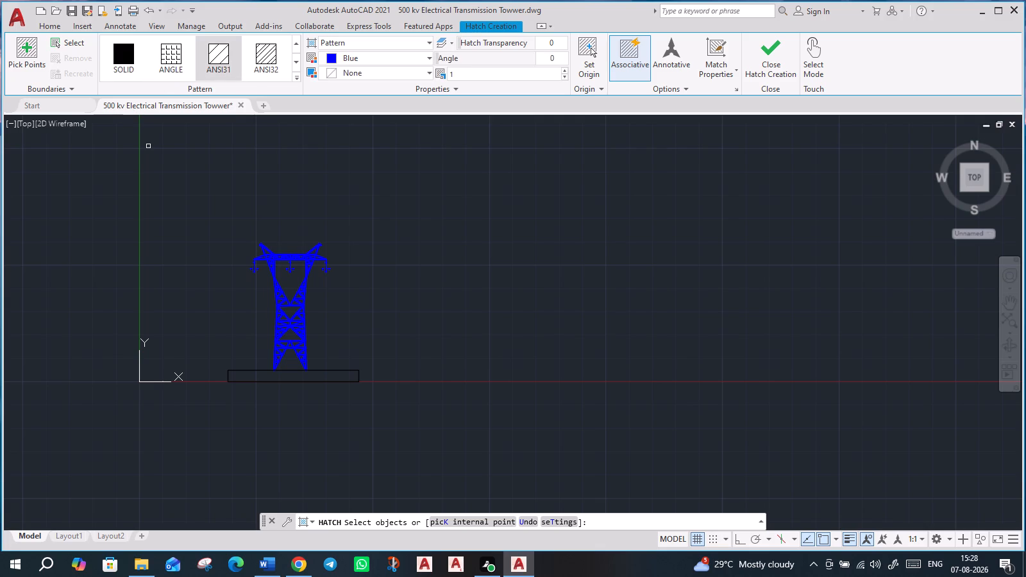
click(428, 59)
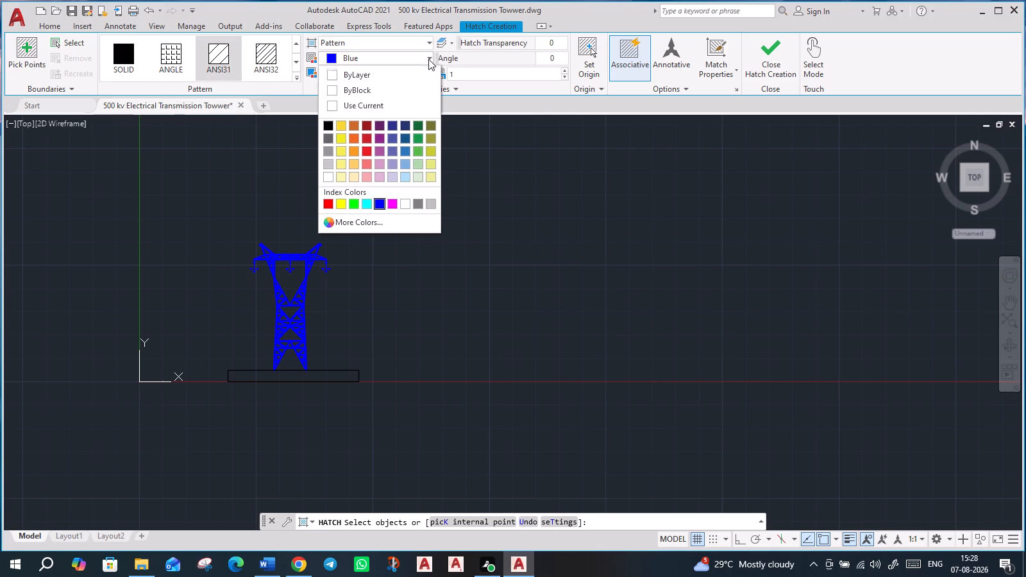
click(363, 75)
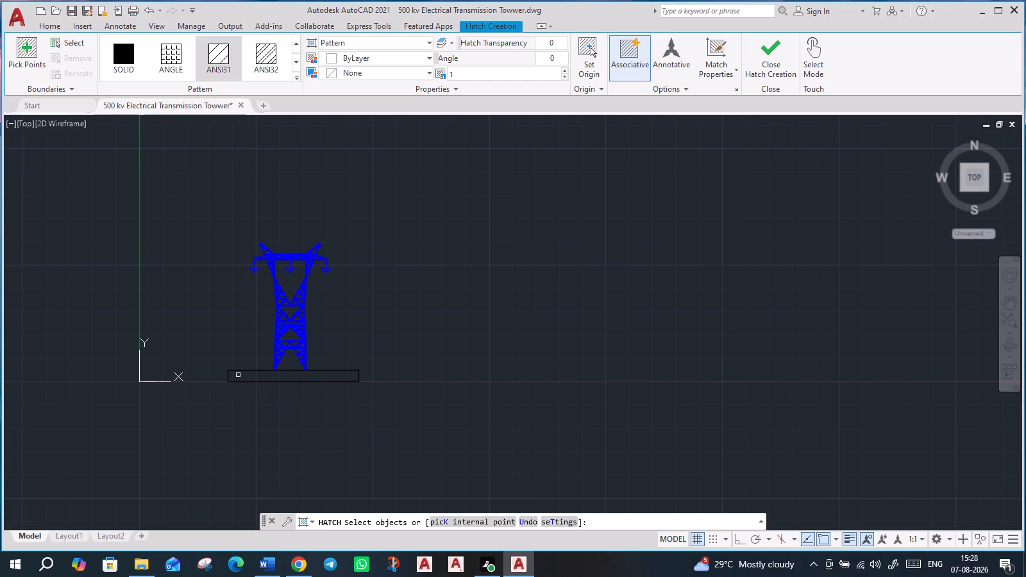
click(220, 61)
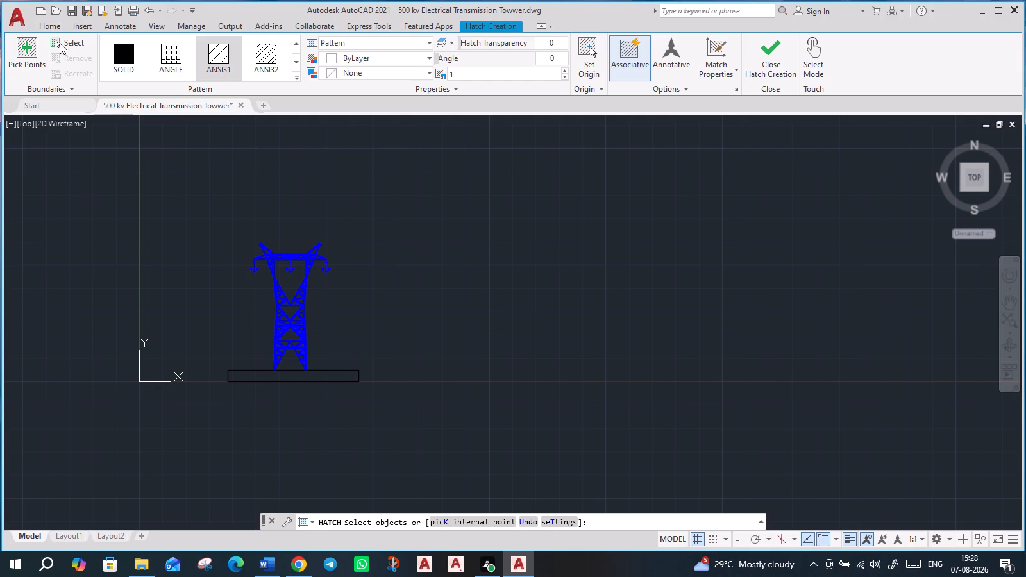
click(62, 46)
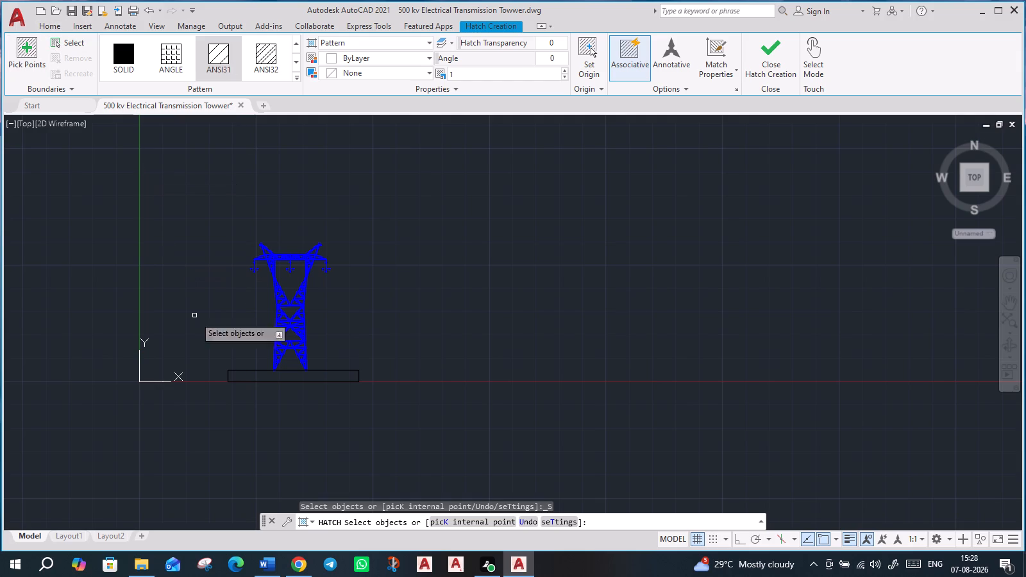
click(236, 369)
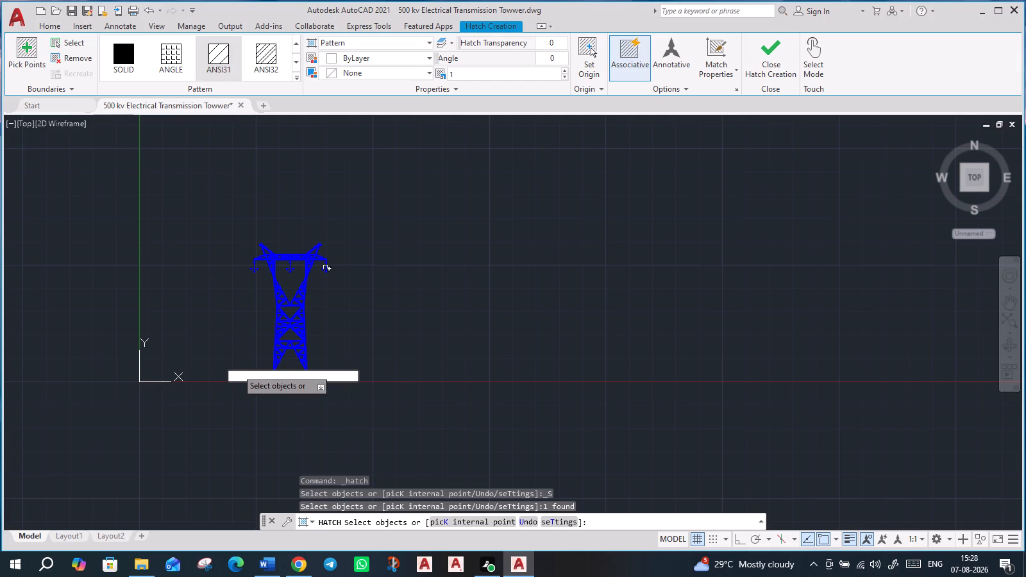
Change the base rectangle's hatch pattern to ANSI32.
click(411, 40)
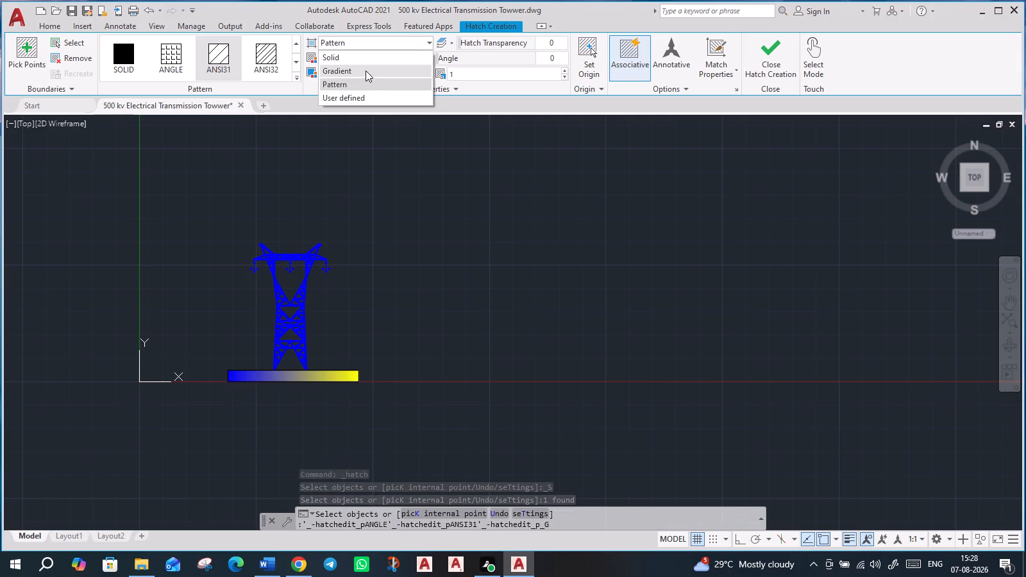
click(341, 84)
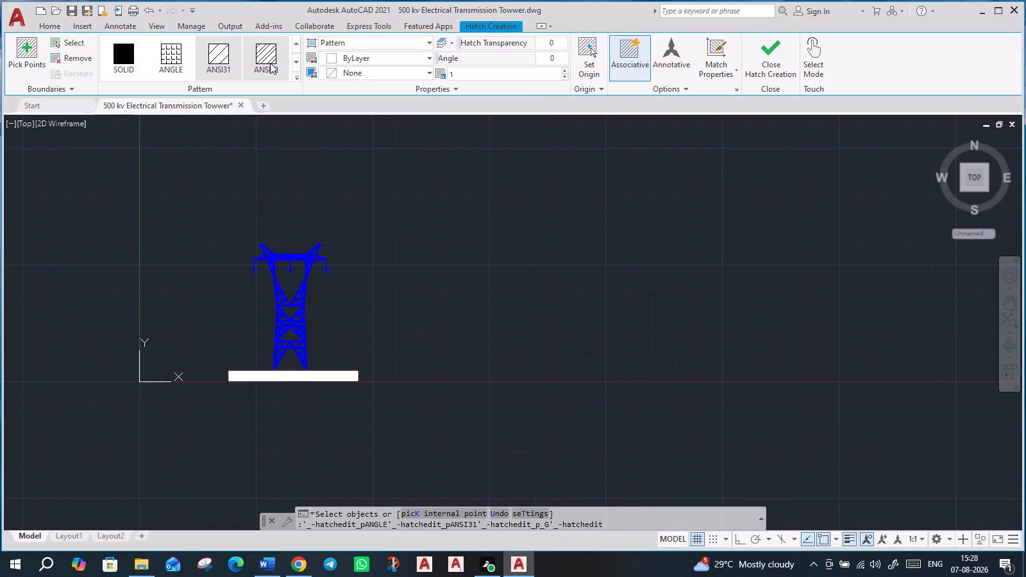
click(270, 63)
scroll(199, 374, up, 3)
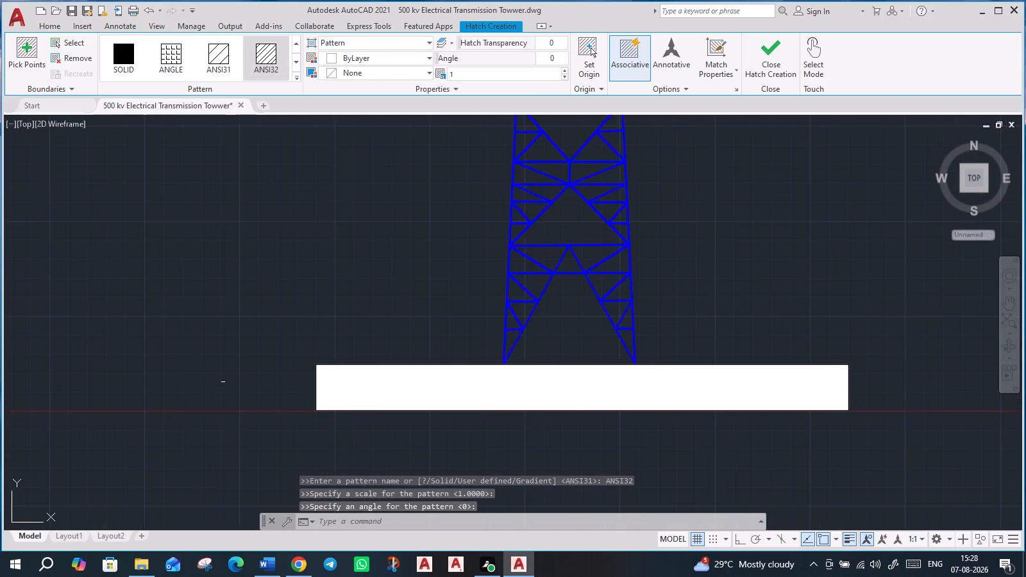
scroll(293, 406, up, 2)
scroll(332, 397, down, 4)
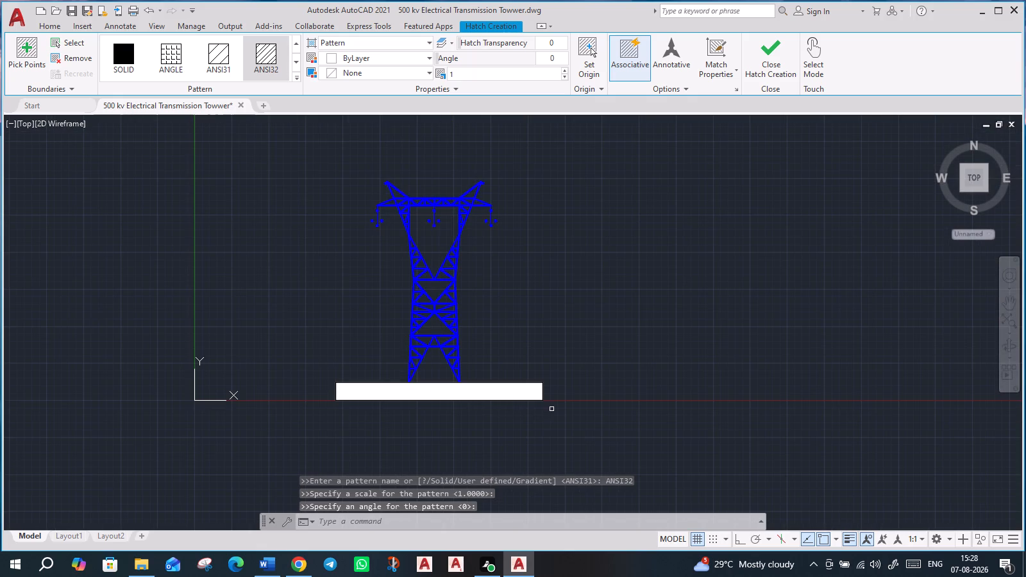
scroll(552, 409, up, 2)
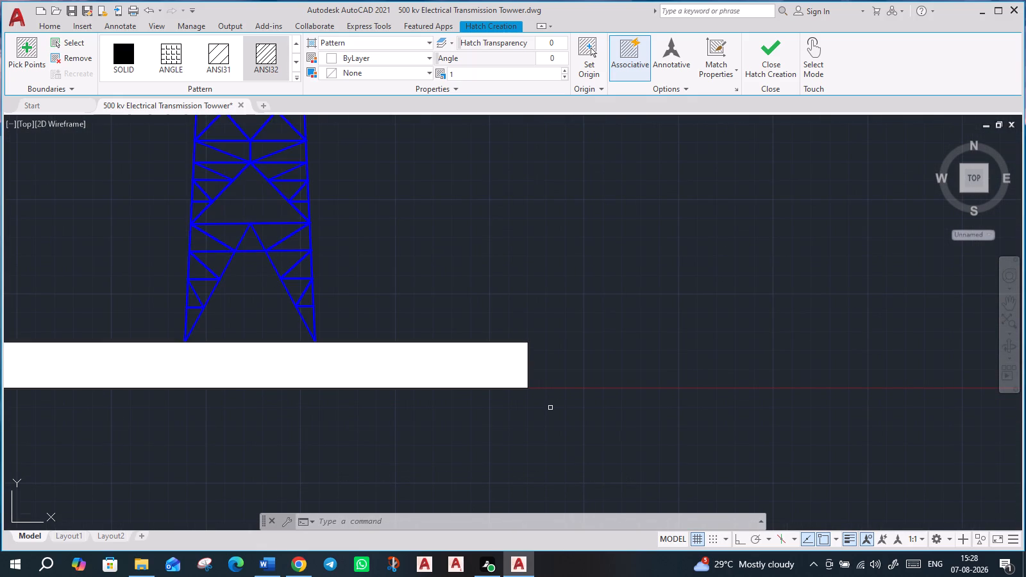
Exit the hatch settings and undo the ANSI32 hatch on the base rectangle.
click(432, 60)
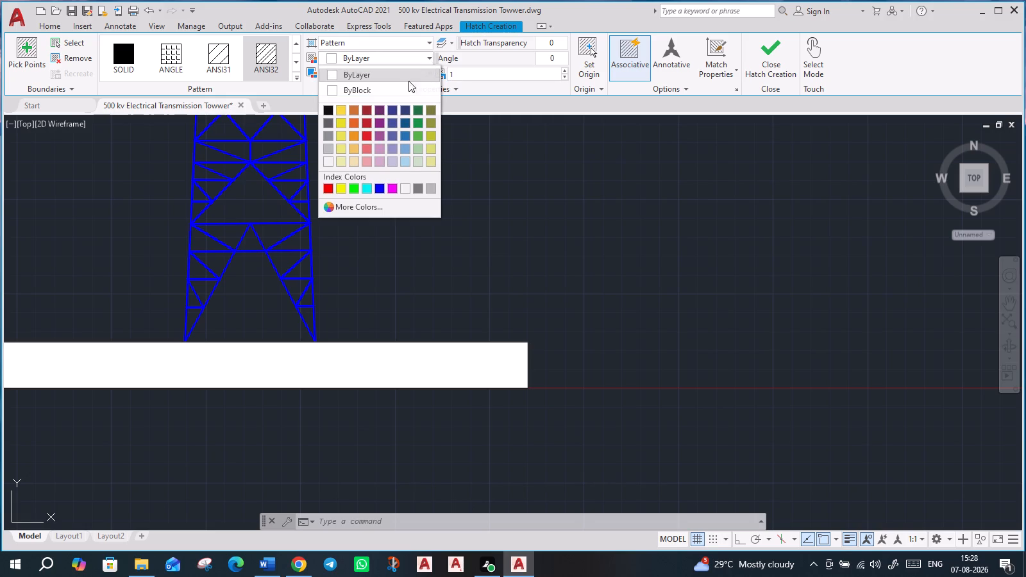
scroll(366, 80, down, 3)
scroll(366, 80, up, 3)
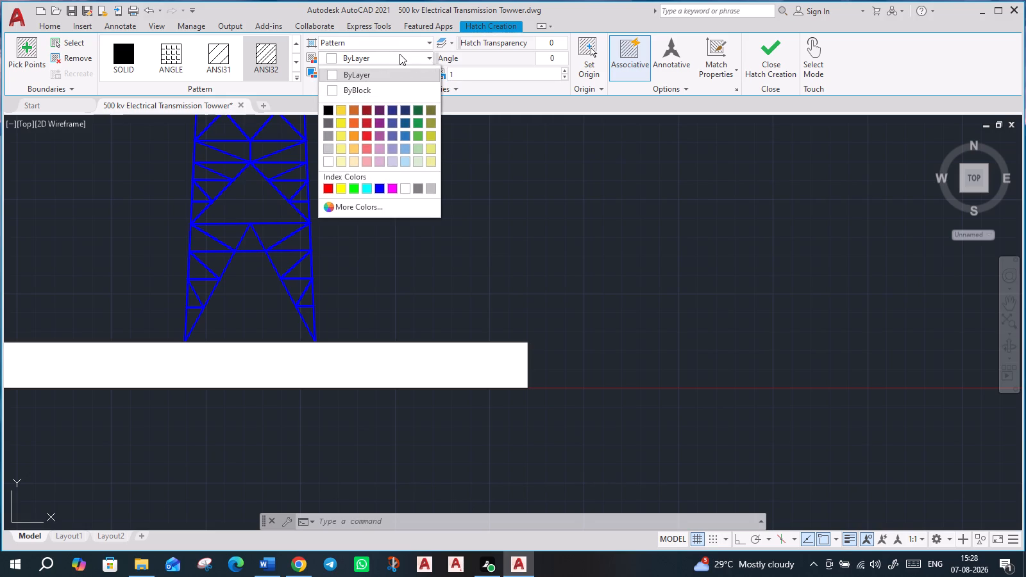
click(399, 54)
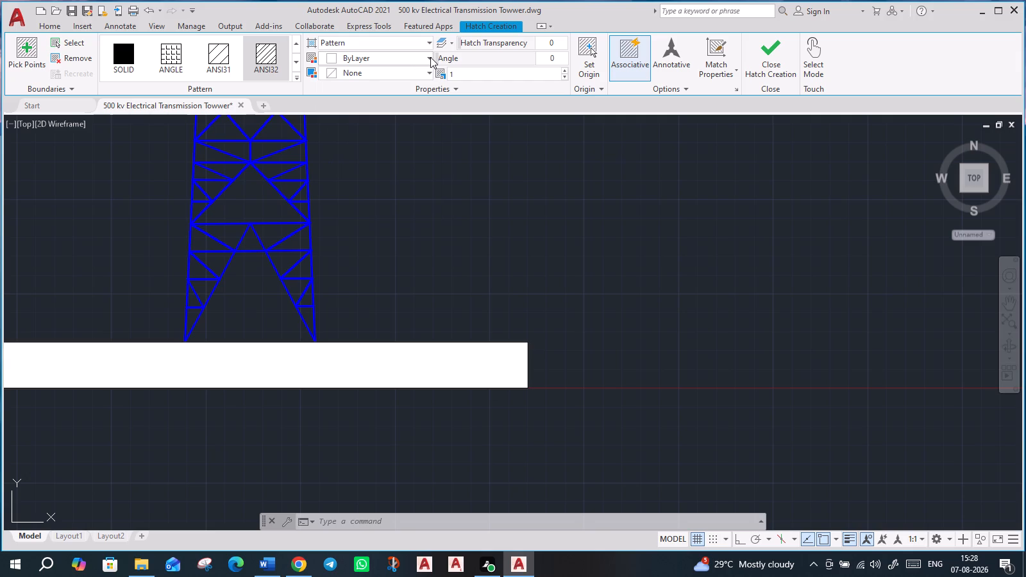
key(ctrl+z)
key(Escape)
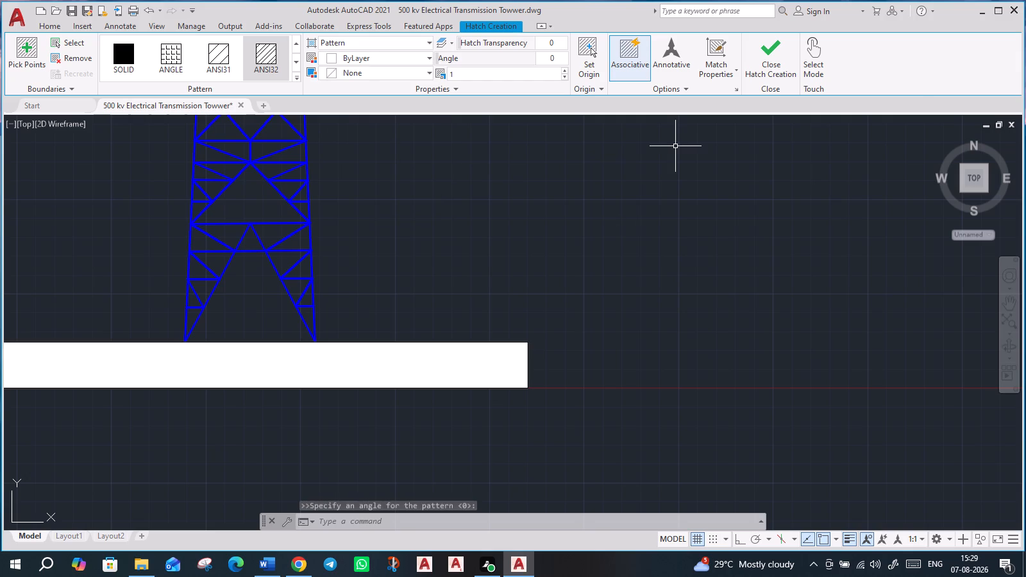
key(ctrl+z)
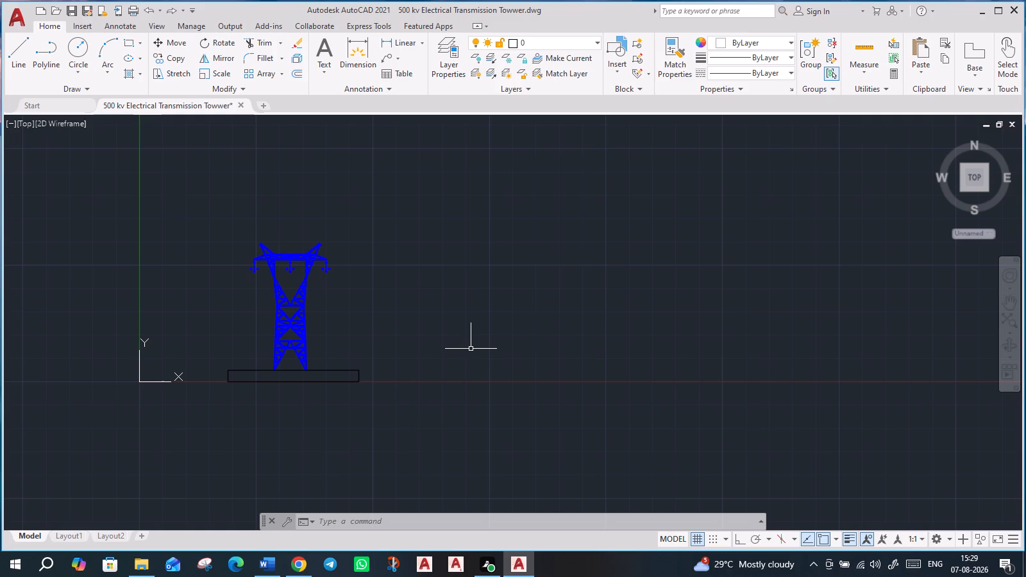
Start a new ANSI31 hatch with ByLayer colour and select the base rectangle as its boundary.
click(129, 79)
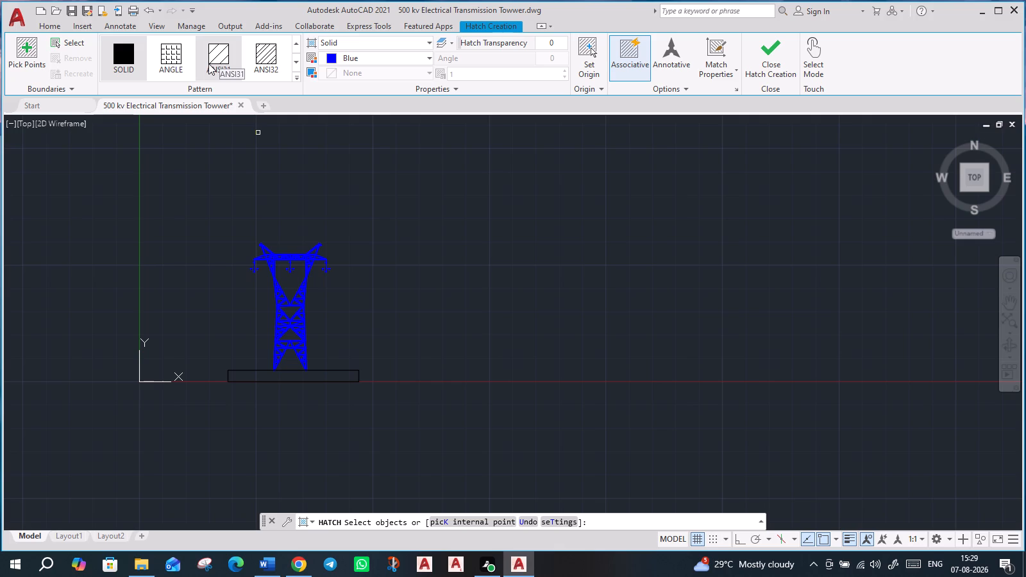
click(298, 78)
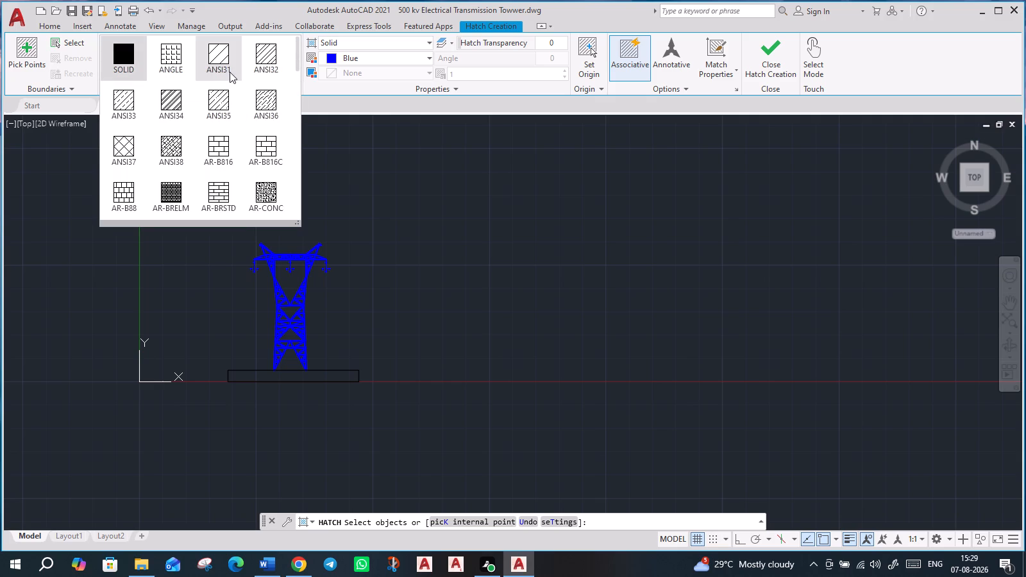
click(230, 72)
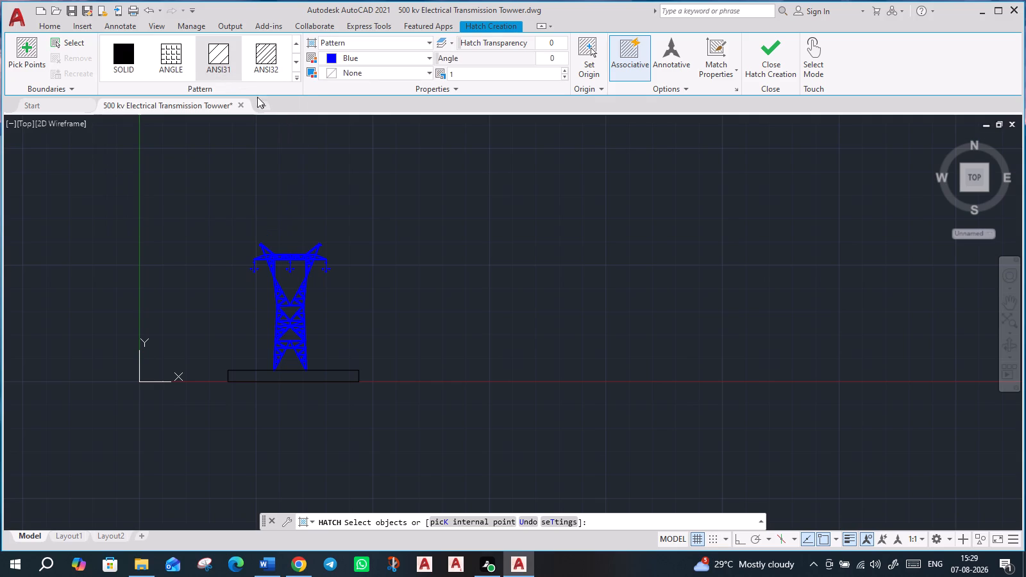
click(401, 59)
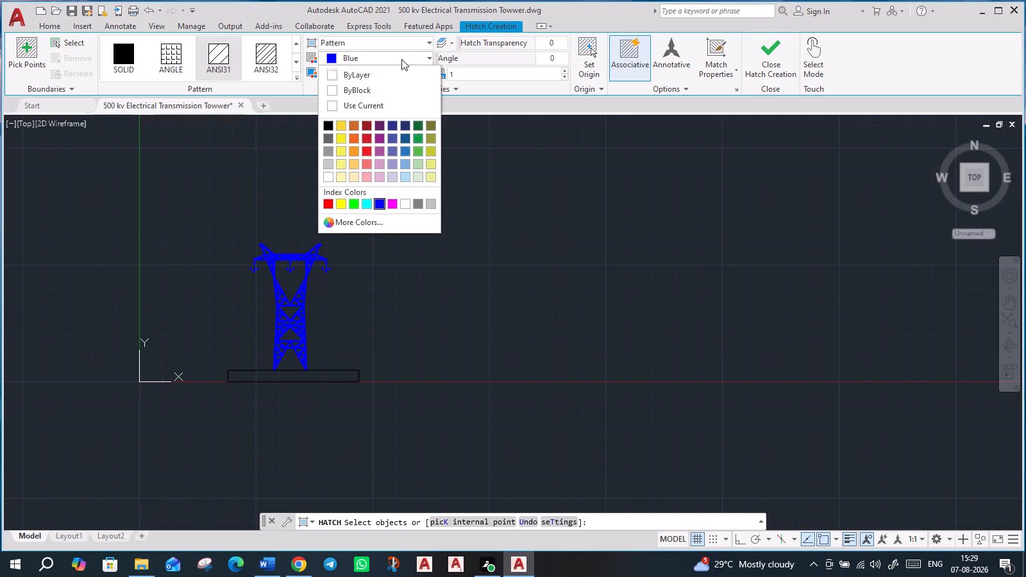
click(341, 78)
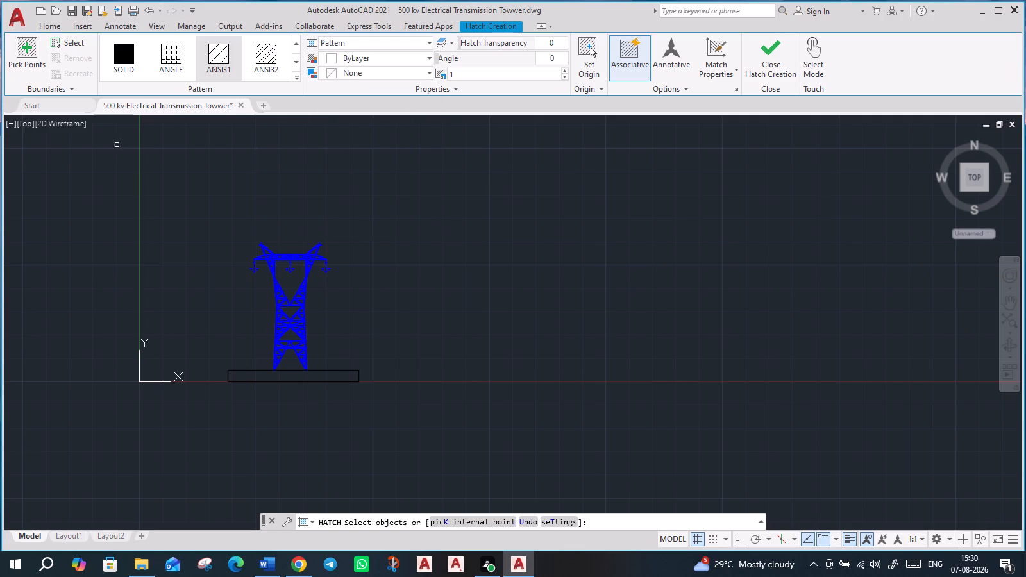
click(71, 44)
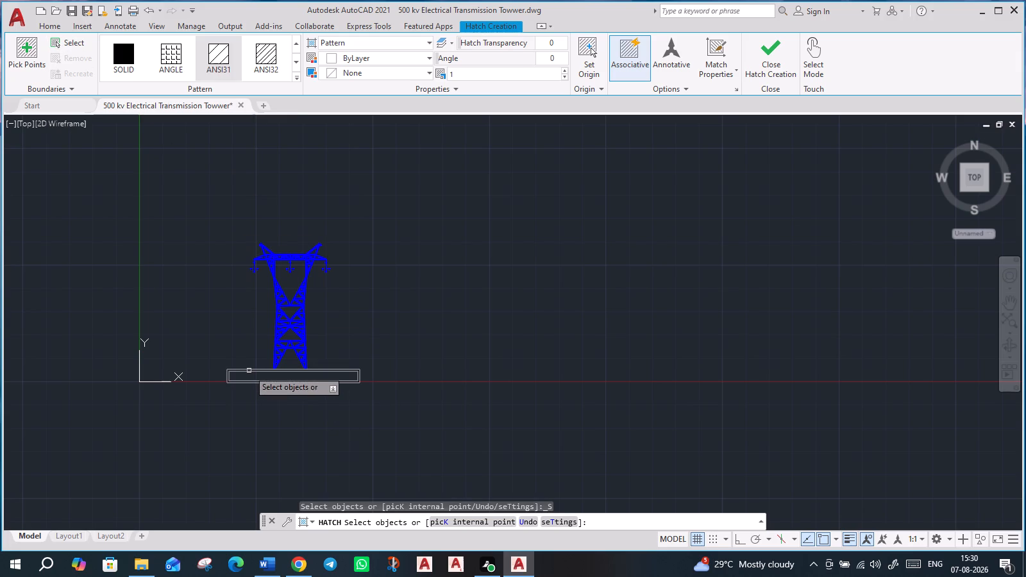
click(249, 371)
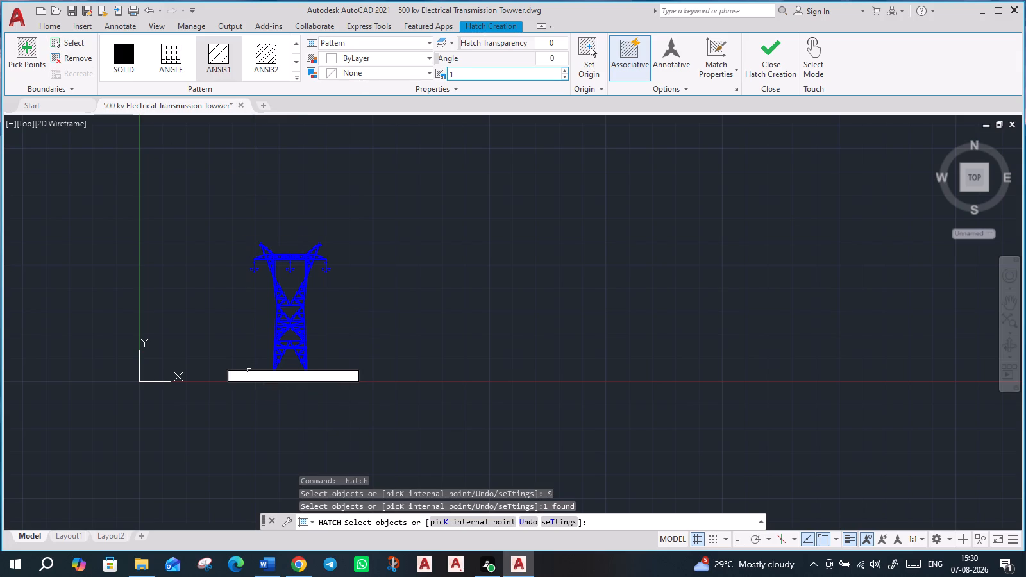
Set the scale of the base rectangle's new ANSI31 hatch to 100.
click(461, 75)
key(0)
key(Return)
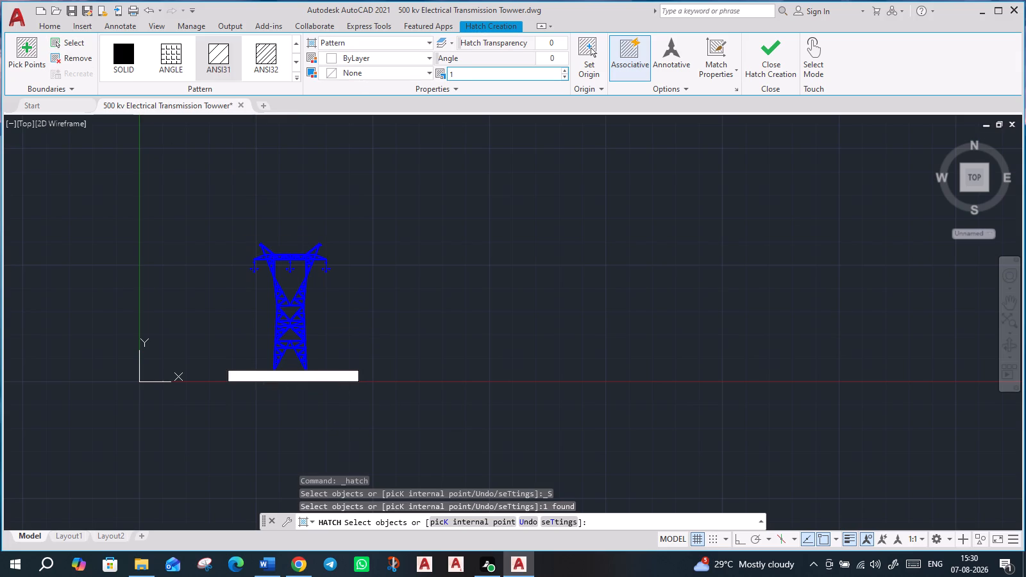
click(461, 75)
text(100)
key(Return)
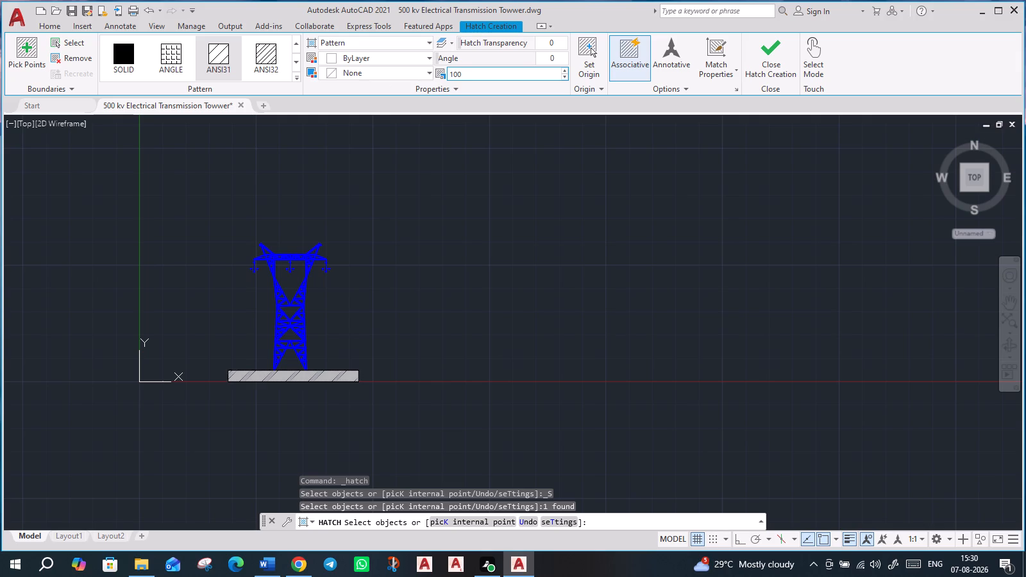
Set the scale of the base rectangle's ANSI31 hatch to 10 and finish creating the hatch.
scroll(310, 334, up, 2)
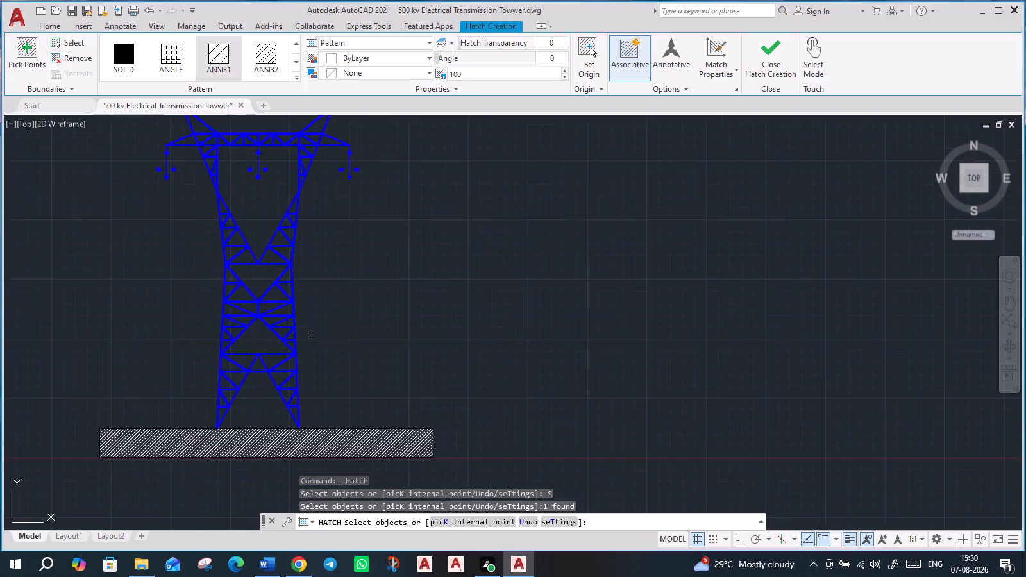
scroll(310, 335, up, 1)
middle_drag(398, 322, 475, 194)
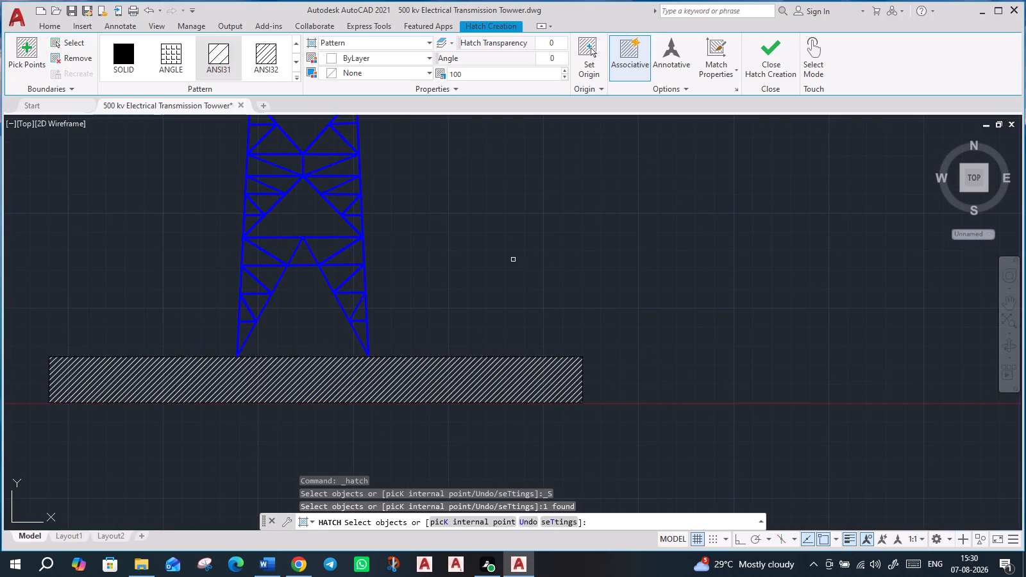
scroll(513, 260, down, 3)
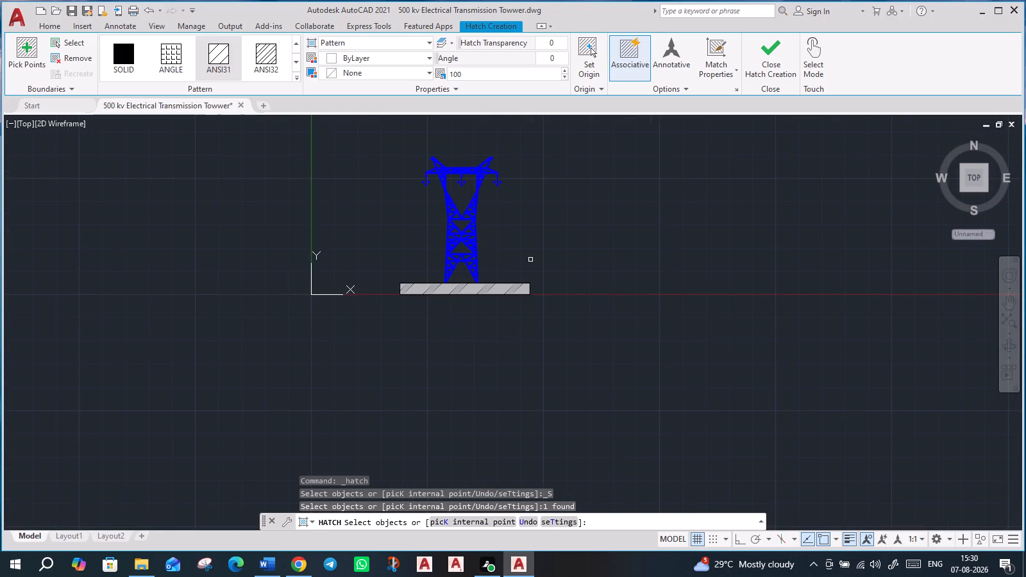
click(466, 76)
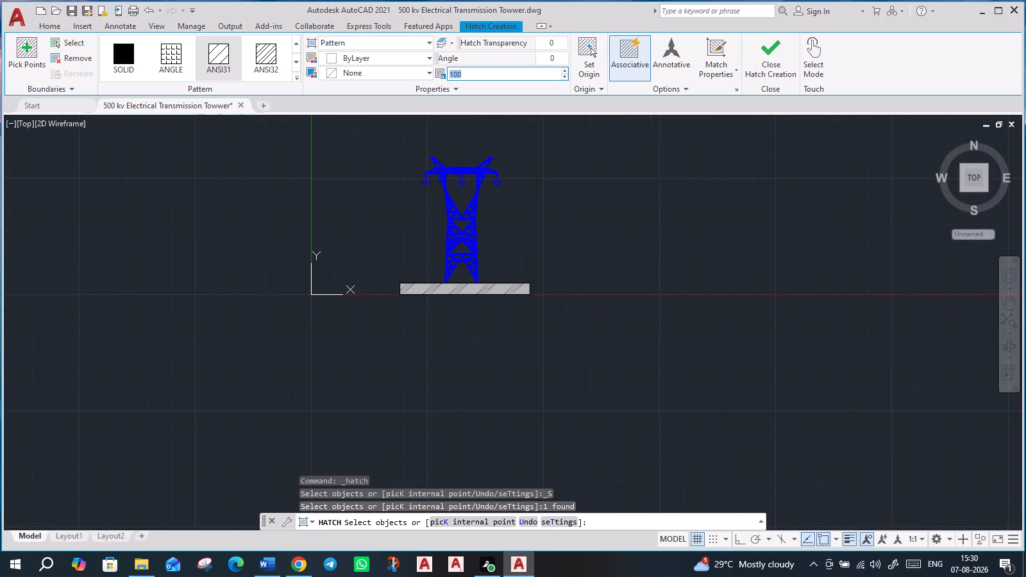
key(BackSpace)
key(Return)
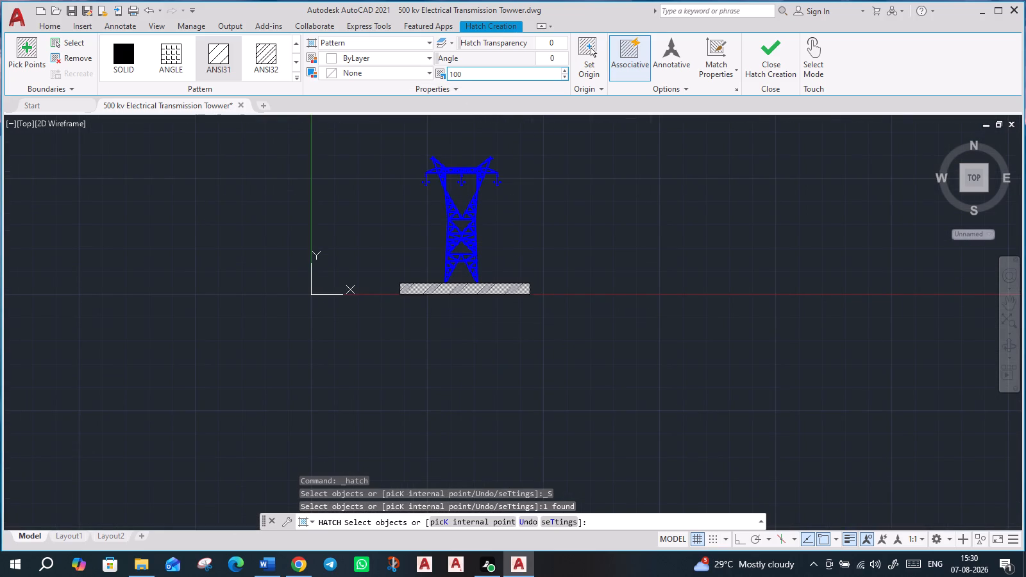
key(BackSpace)
key(BackSpace)
click(466, 76)
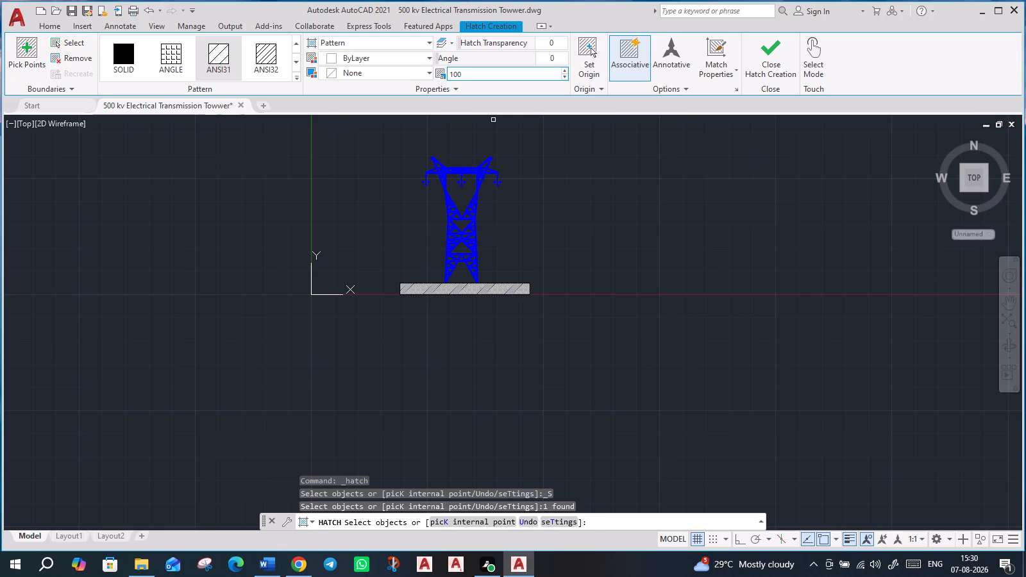
click(455, 72)
text(10)
key(Return)
key(Return)
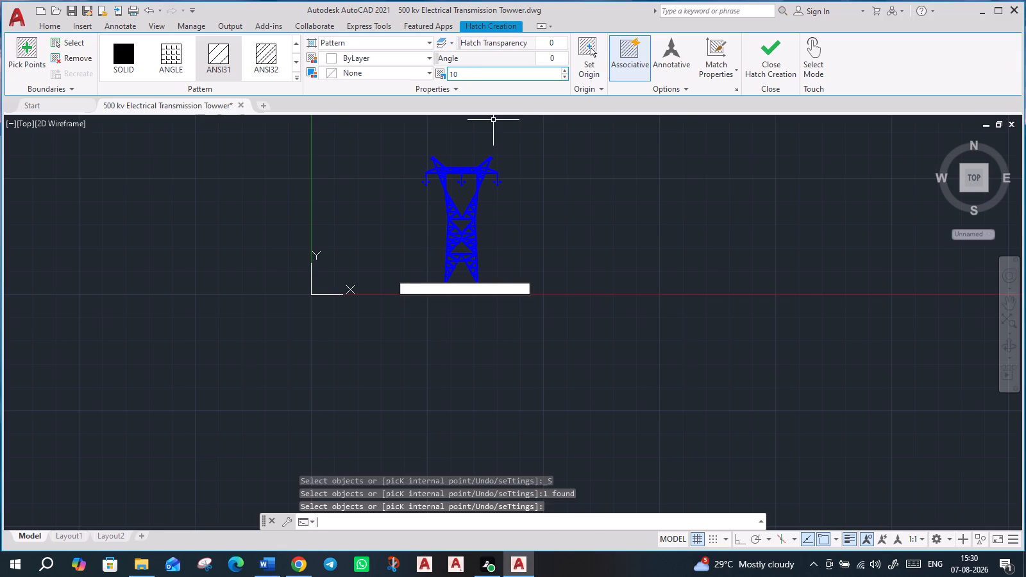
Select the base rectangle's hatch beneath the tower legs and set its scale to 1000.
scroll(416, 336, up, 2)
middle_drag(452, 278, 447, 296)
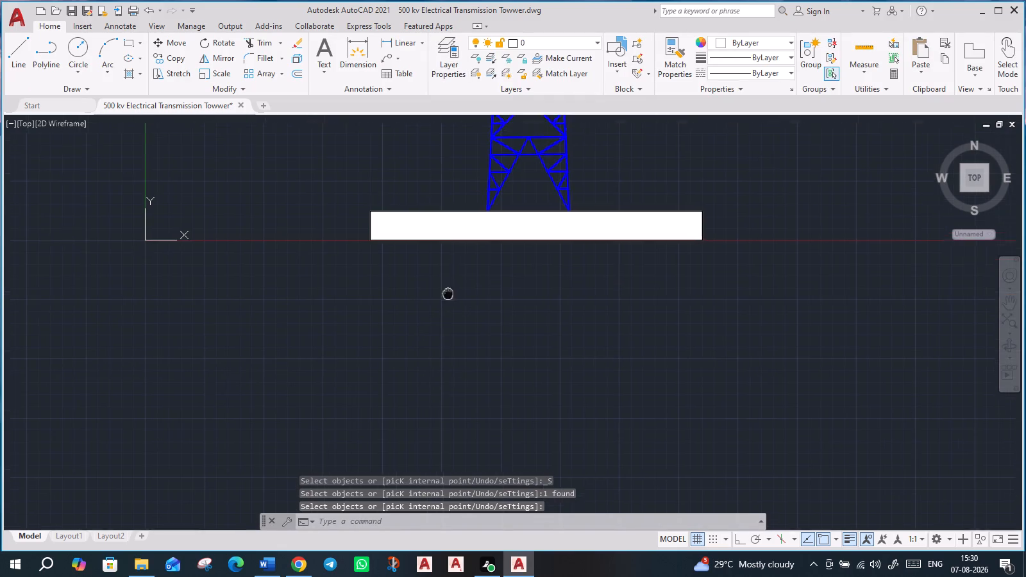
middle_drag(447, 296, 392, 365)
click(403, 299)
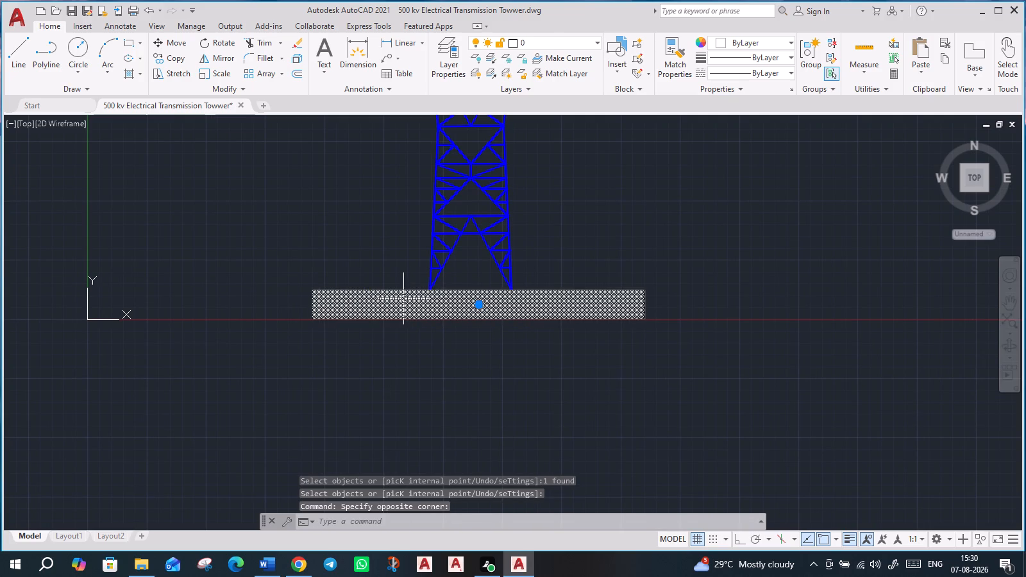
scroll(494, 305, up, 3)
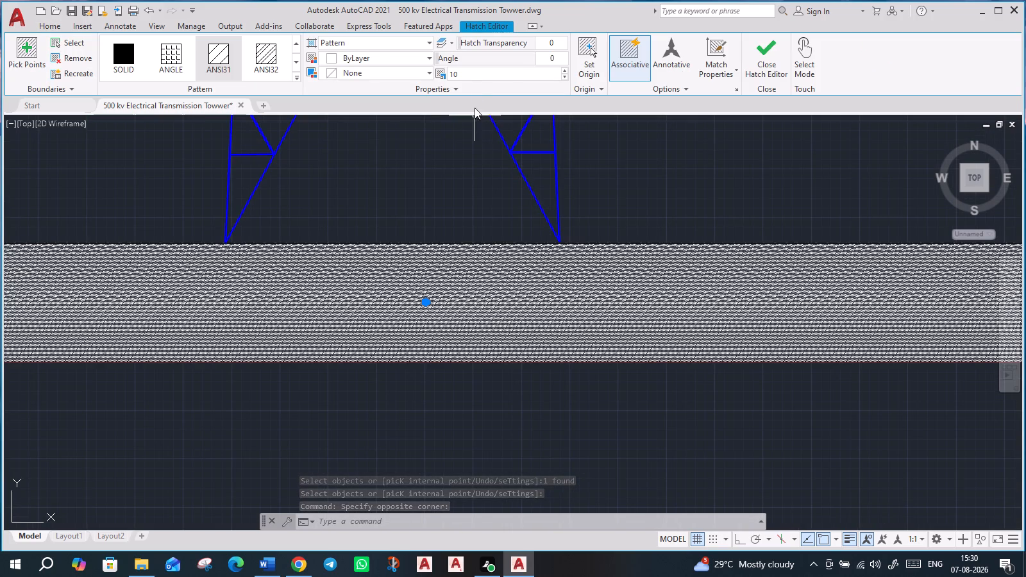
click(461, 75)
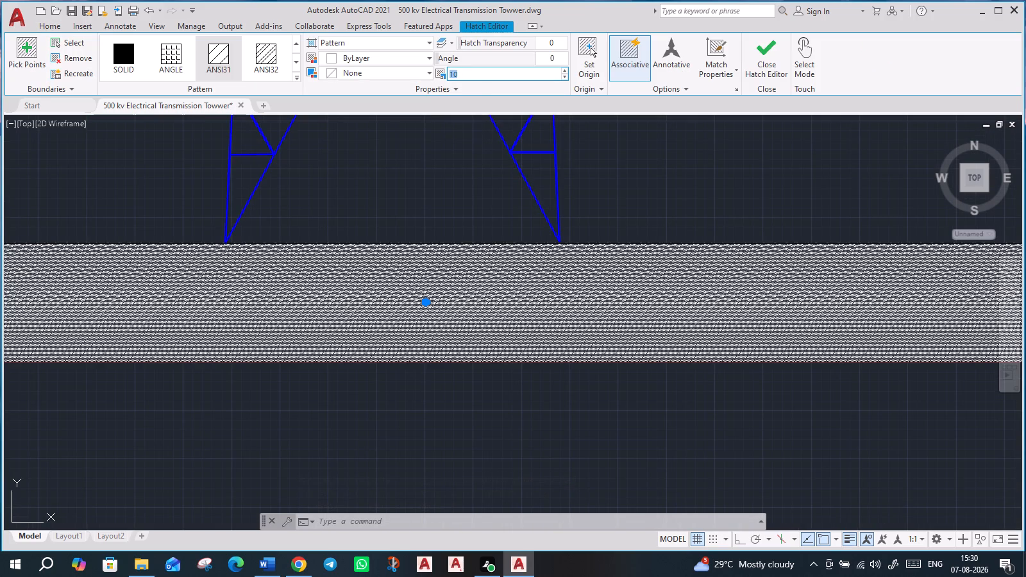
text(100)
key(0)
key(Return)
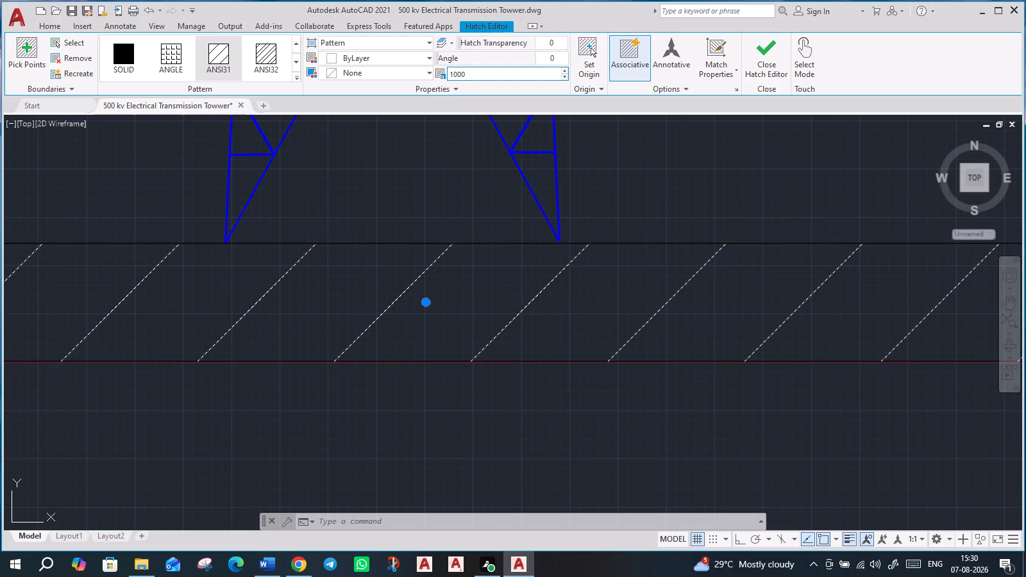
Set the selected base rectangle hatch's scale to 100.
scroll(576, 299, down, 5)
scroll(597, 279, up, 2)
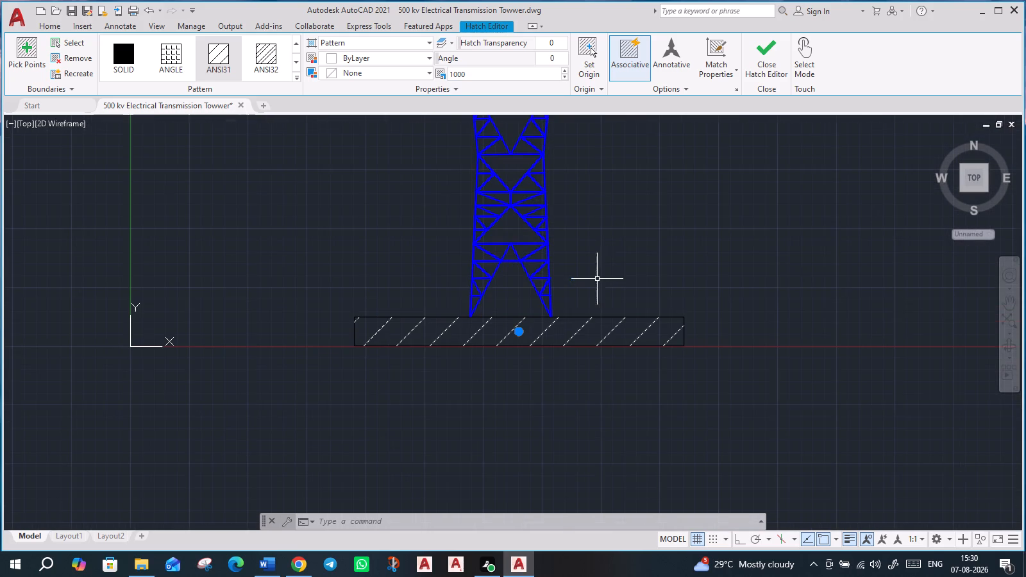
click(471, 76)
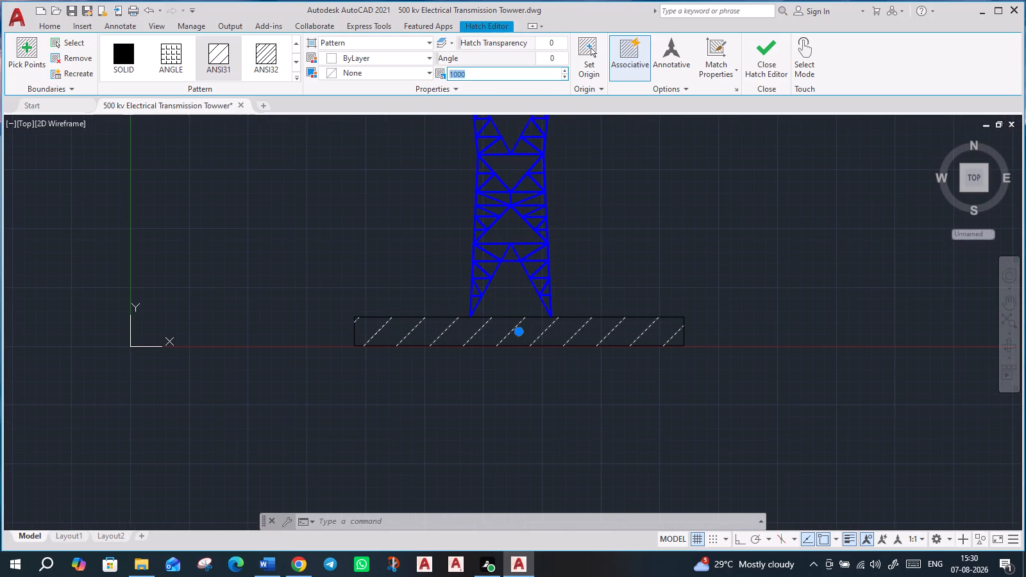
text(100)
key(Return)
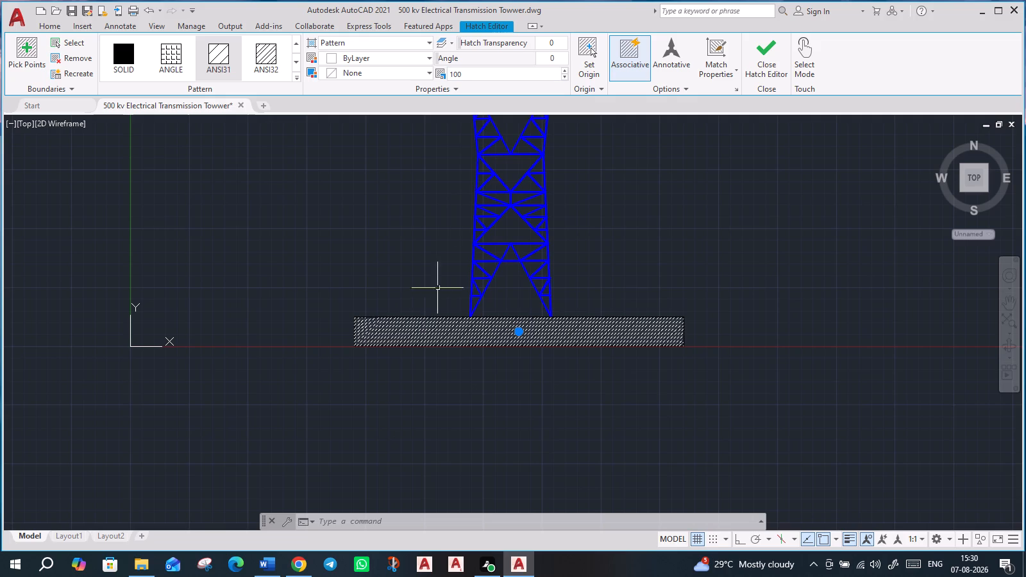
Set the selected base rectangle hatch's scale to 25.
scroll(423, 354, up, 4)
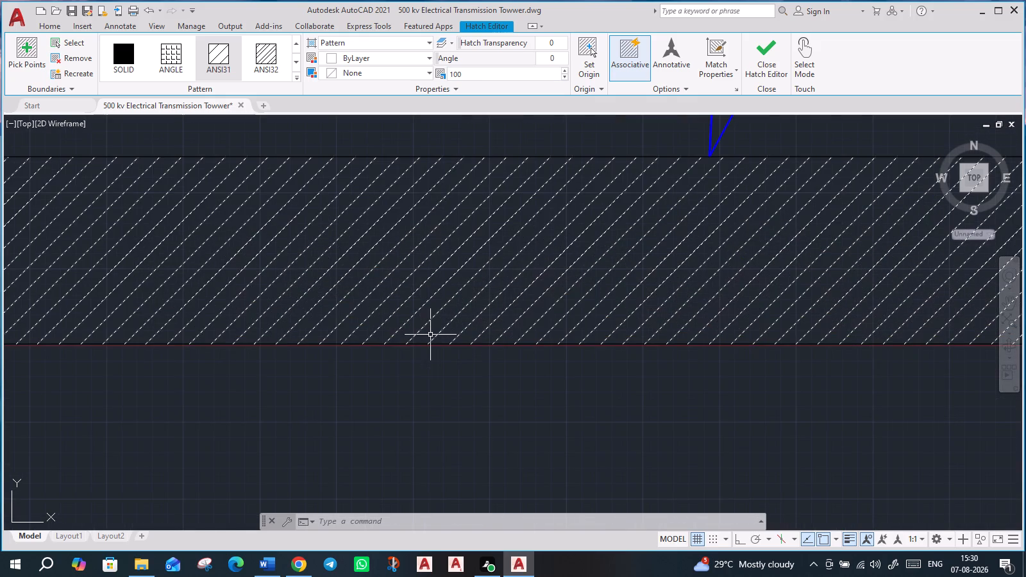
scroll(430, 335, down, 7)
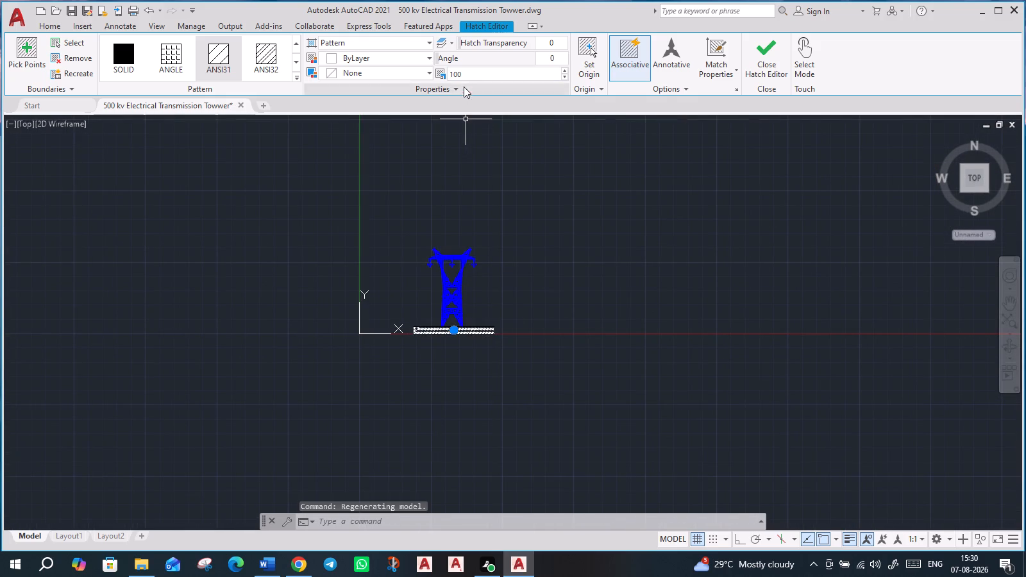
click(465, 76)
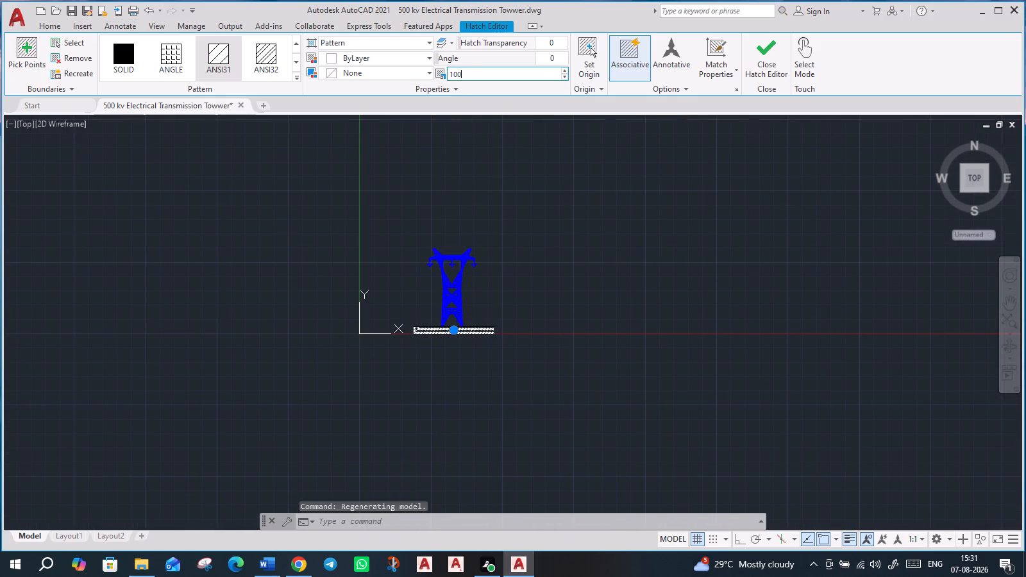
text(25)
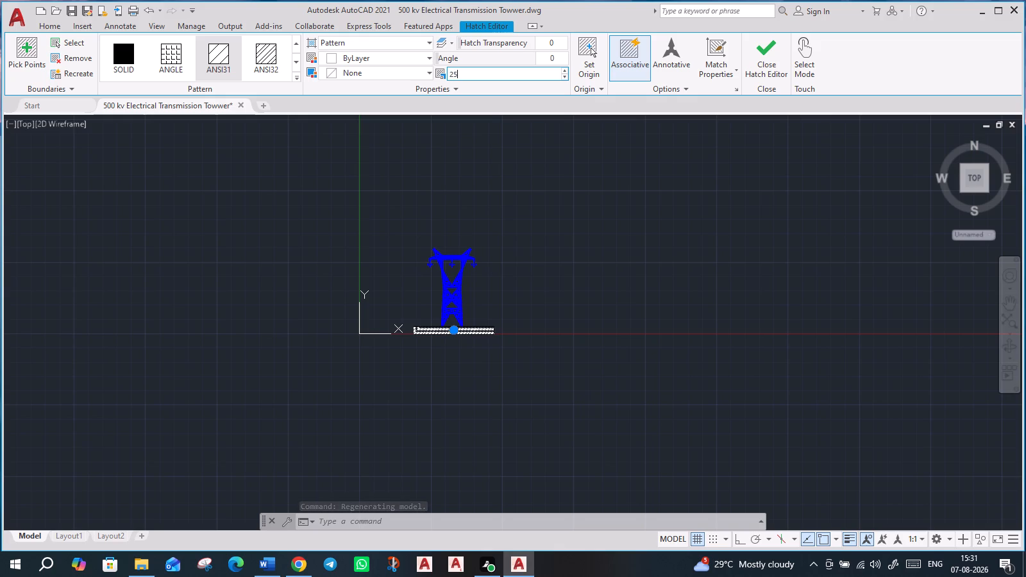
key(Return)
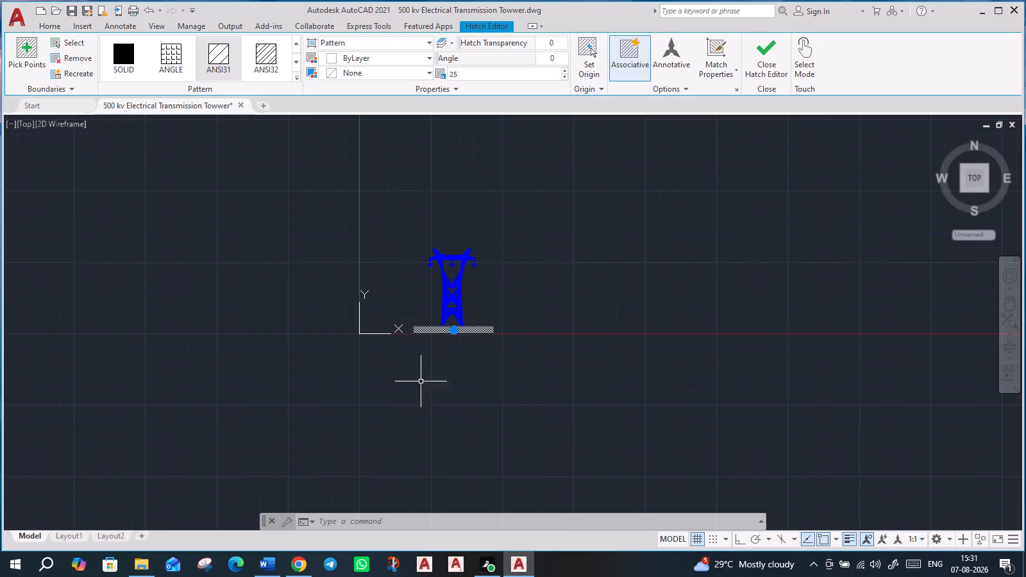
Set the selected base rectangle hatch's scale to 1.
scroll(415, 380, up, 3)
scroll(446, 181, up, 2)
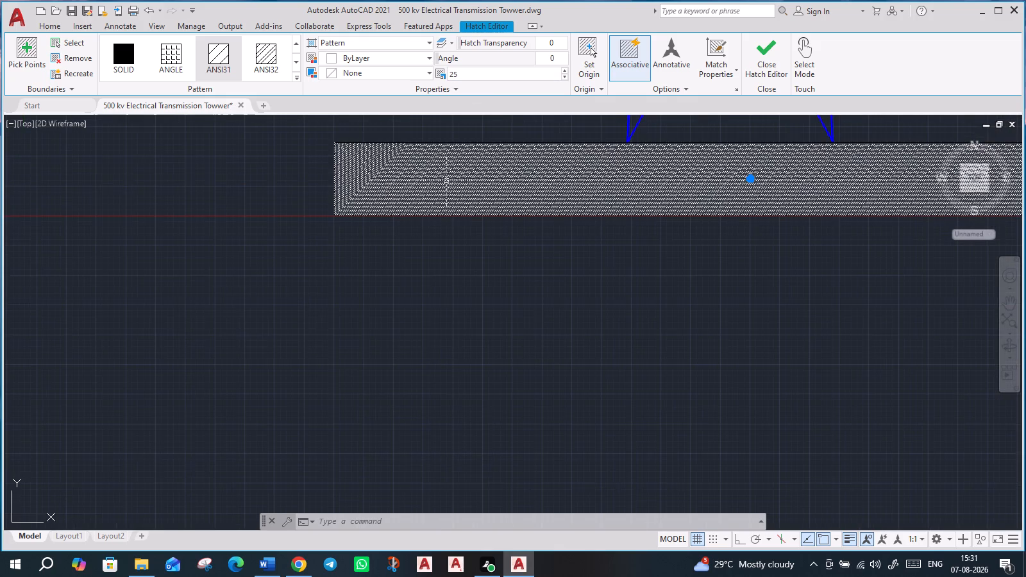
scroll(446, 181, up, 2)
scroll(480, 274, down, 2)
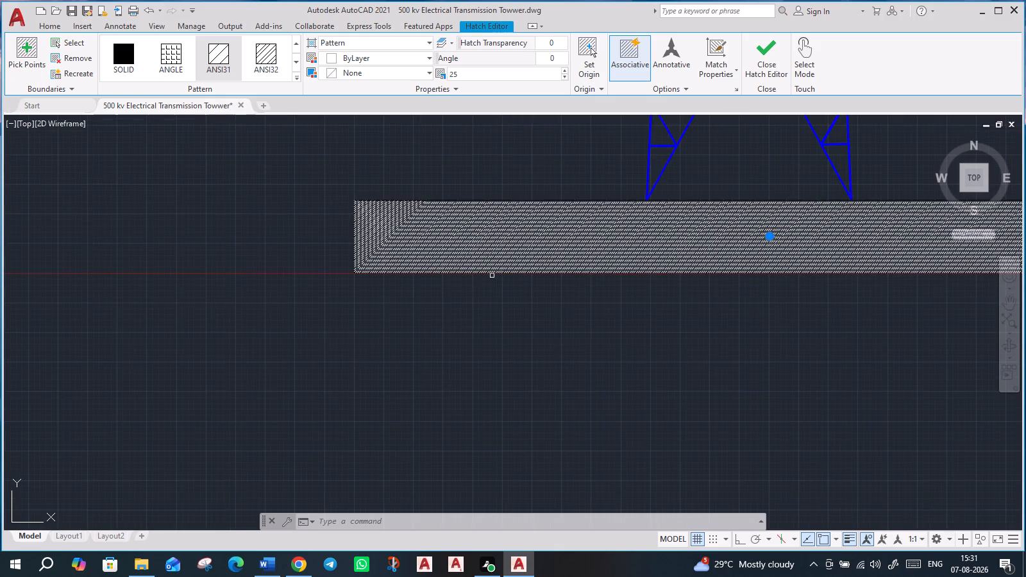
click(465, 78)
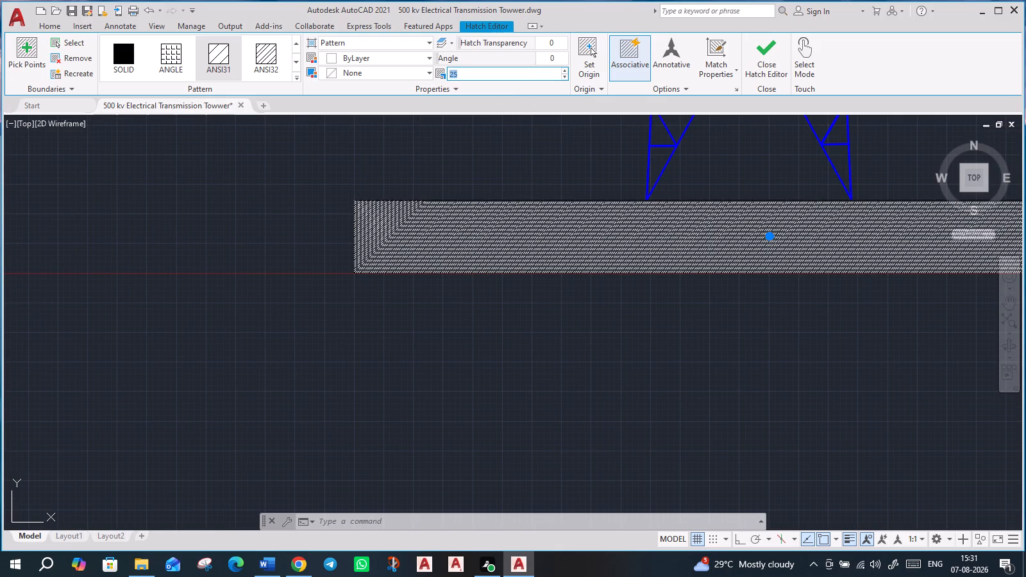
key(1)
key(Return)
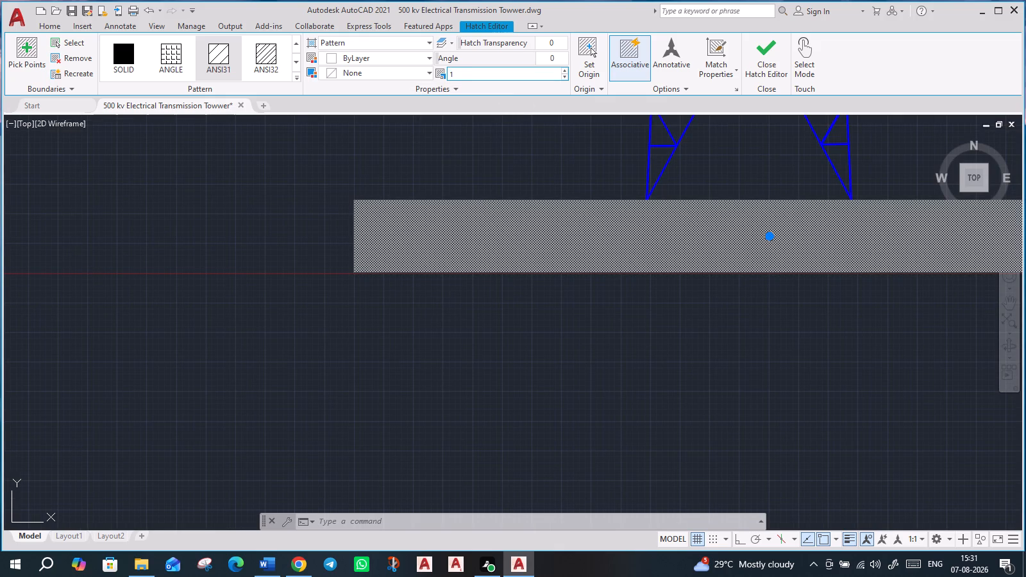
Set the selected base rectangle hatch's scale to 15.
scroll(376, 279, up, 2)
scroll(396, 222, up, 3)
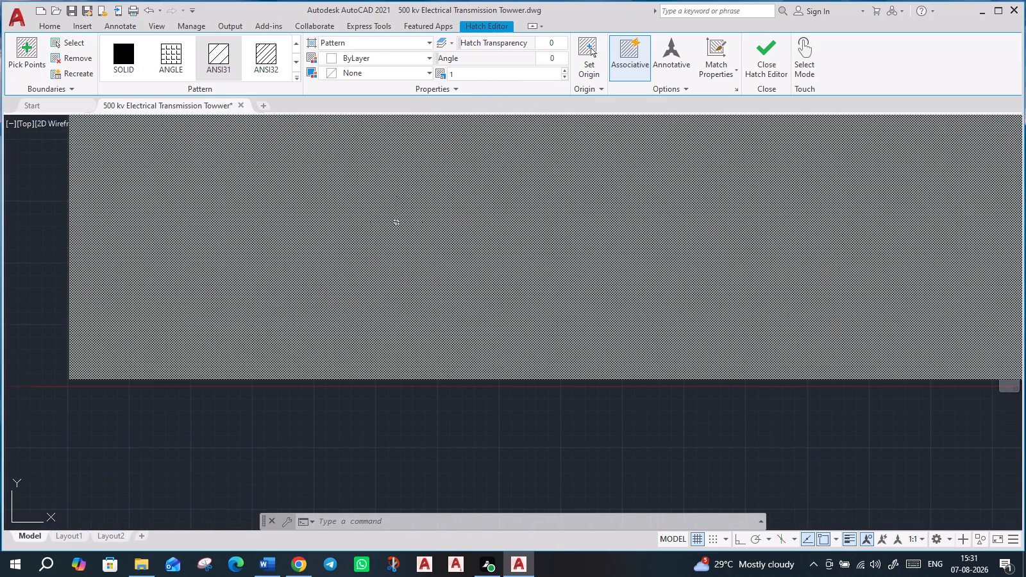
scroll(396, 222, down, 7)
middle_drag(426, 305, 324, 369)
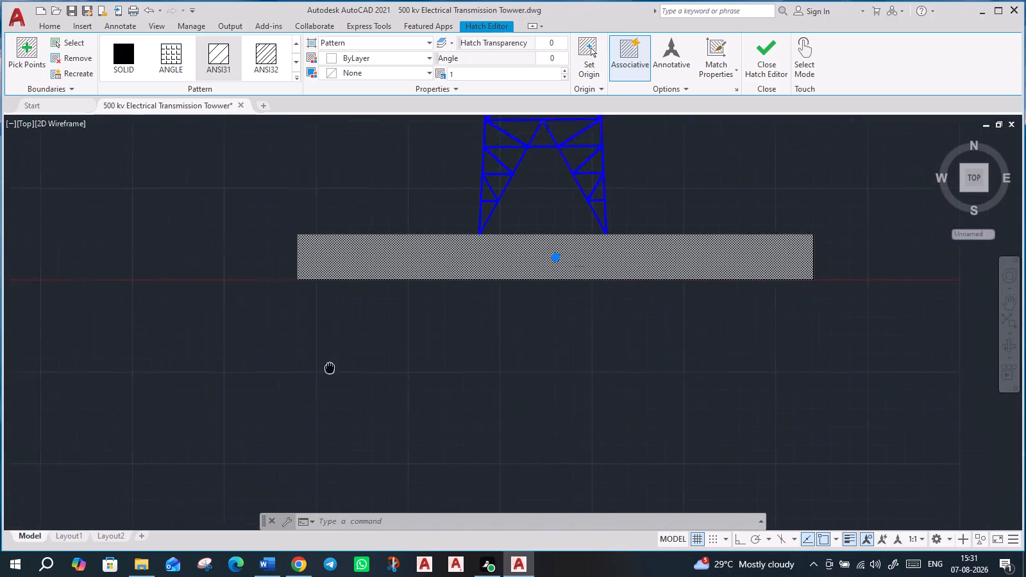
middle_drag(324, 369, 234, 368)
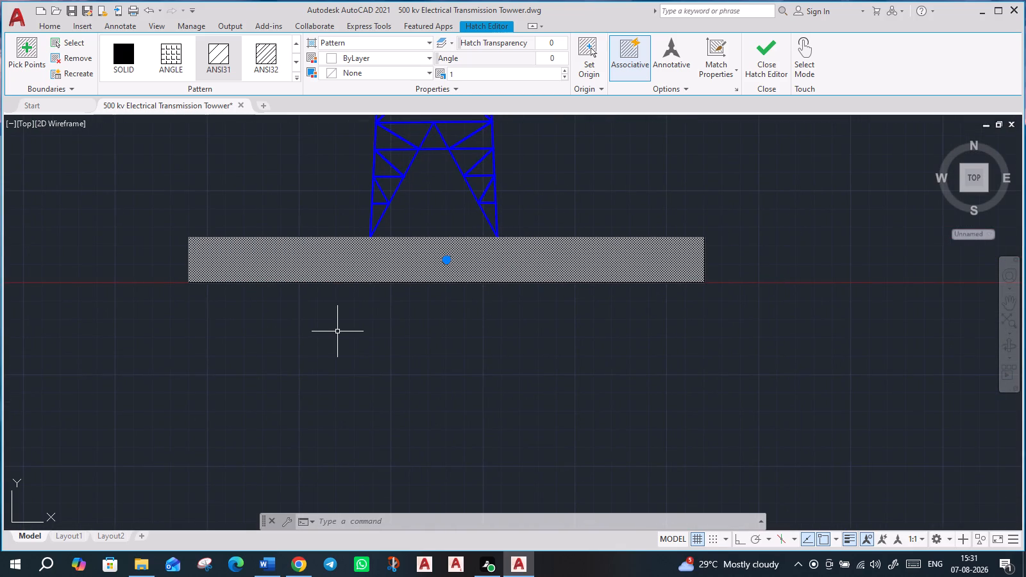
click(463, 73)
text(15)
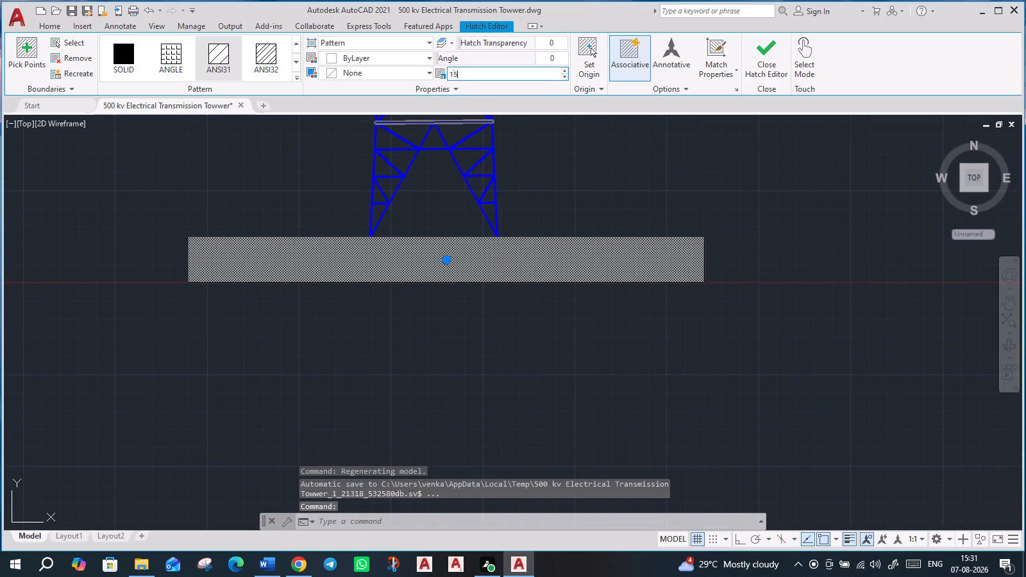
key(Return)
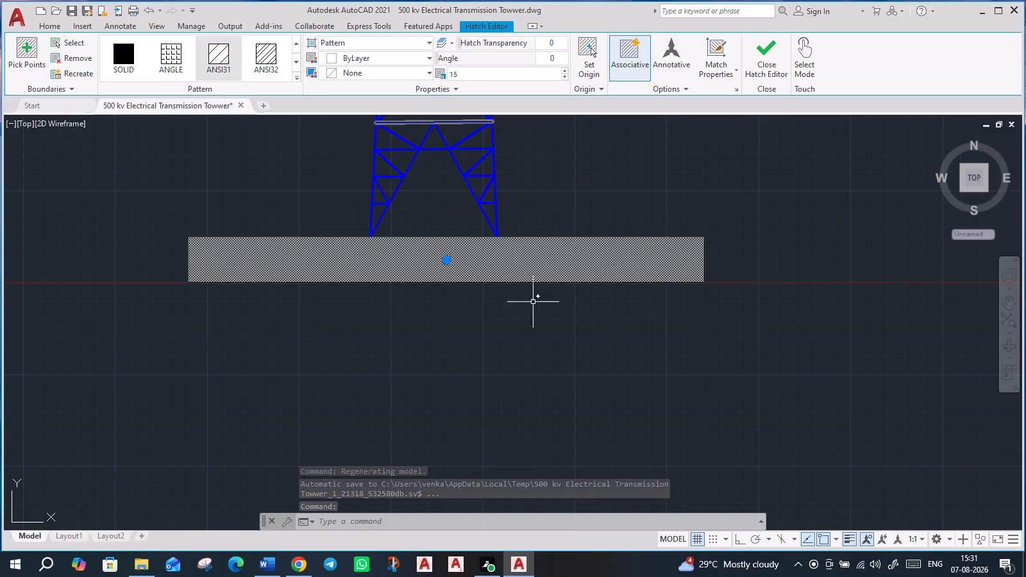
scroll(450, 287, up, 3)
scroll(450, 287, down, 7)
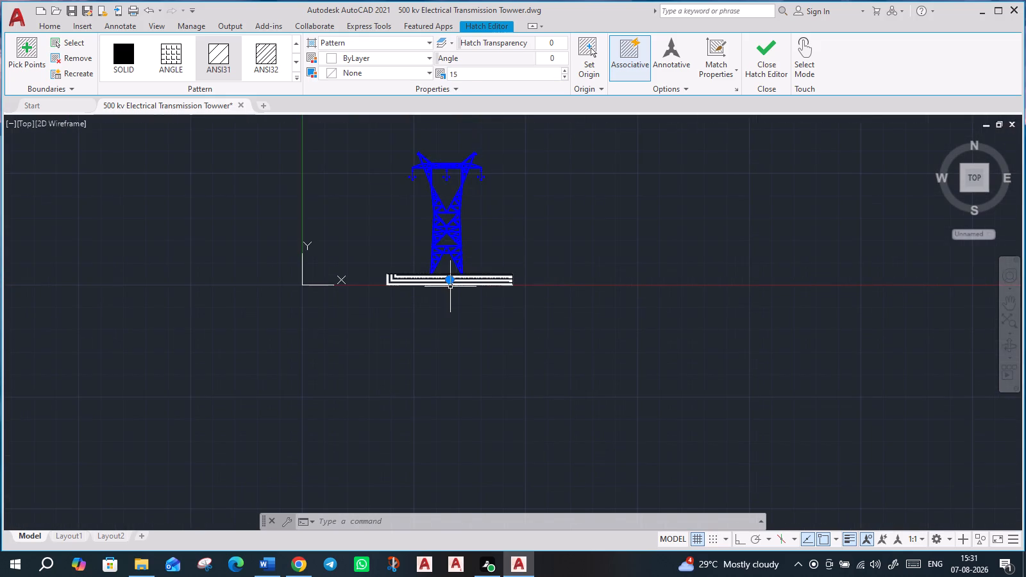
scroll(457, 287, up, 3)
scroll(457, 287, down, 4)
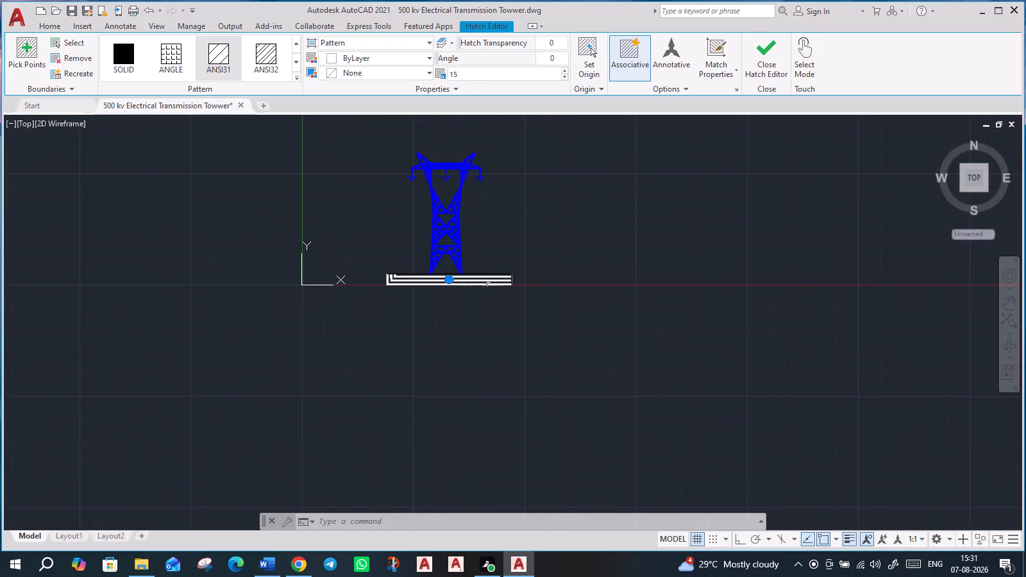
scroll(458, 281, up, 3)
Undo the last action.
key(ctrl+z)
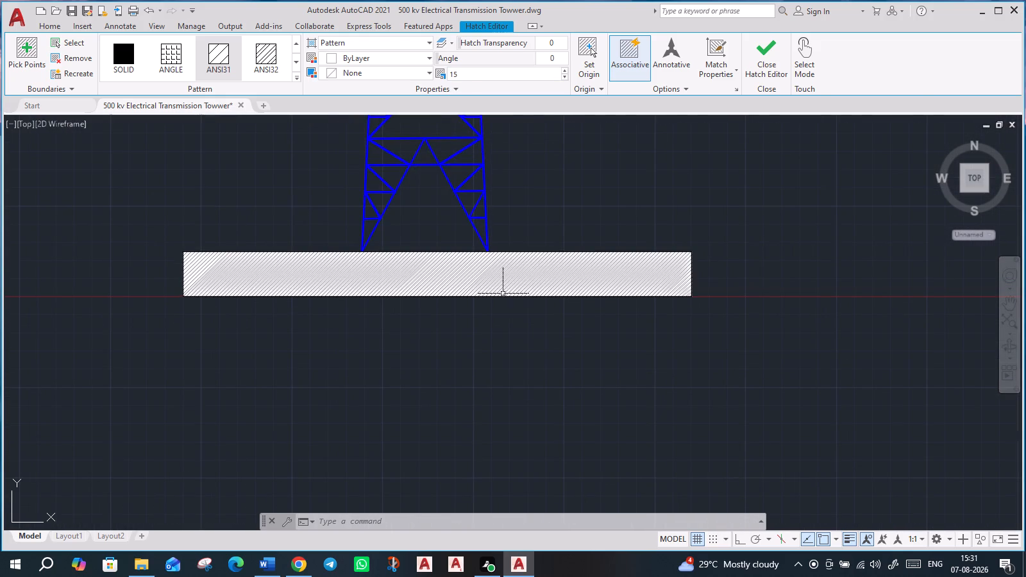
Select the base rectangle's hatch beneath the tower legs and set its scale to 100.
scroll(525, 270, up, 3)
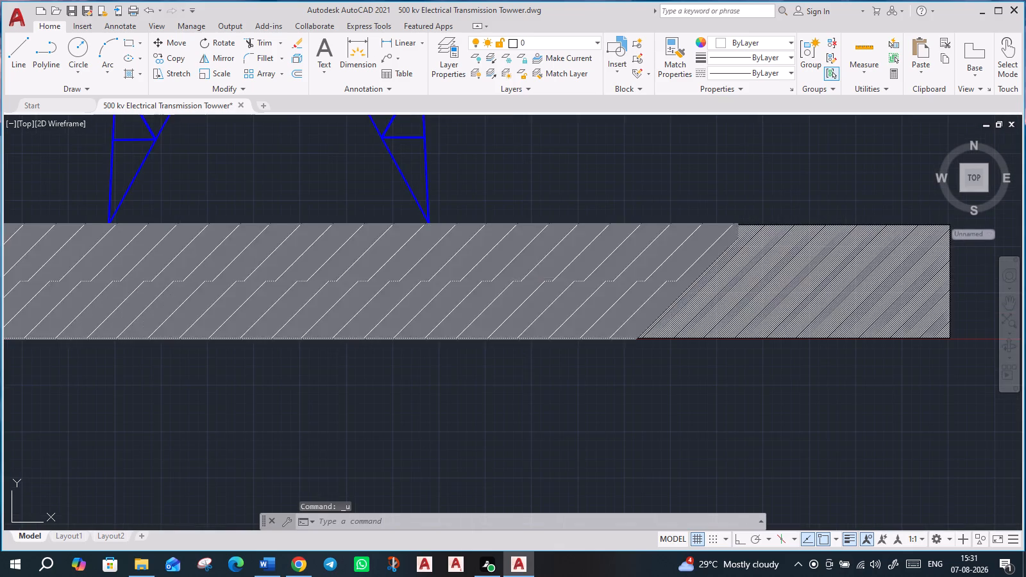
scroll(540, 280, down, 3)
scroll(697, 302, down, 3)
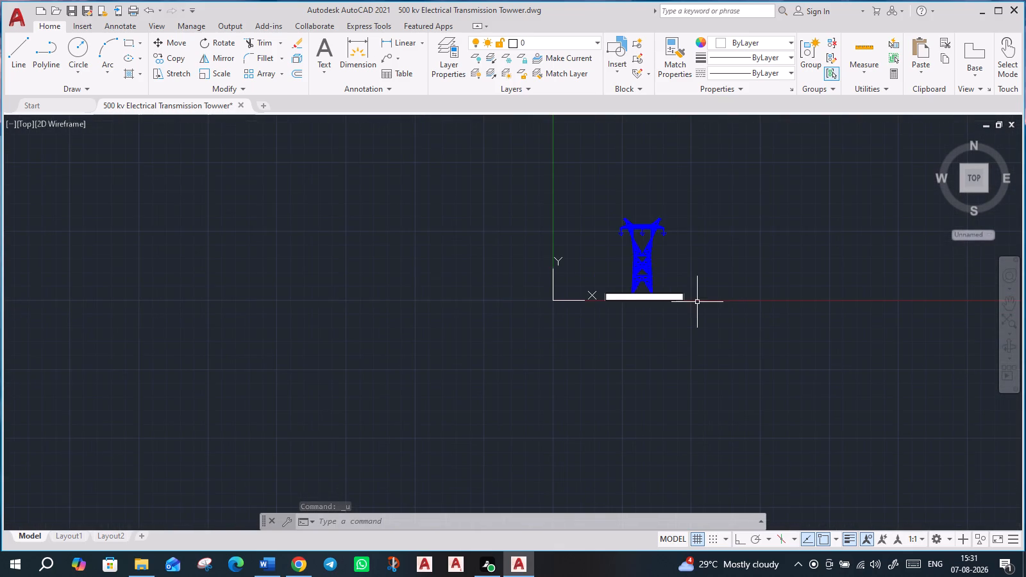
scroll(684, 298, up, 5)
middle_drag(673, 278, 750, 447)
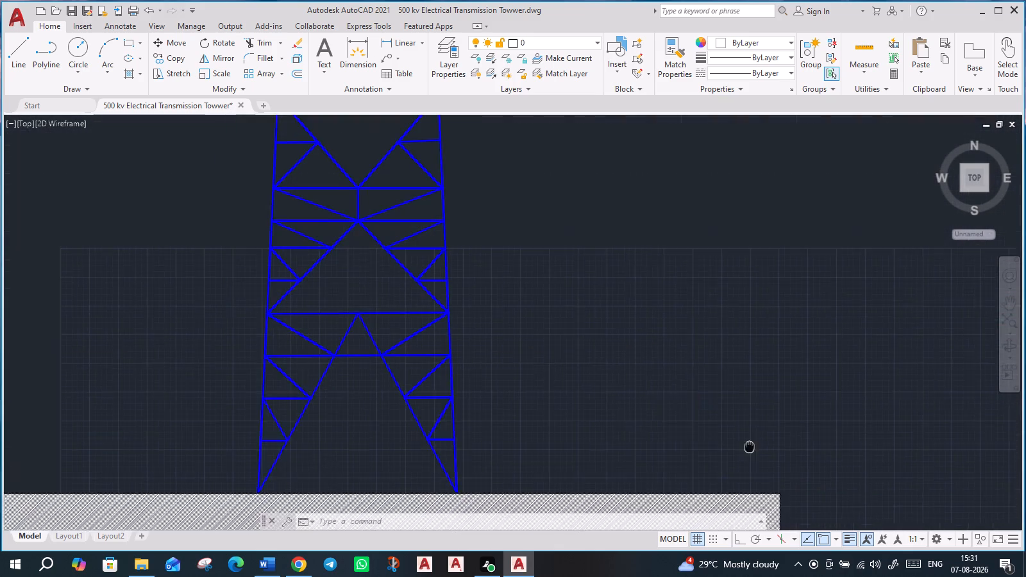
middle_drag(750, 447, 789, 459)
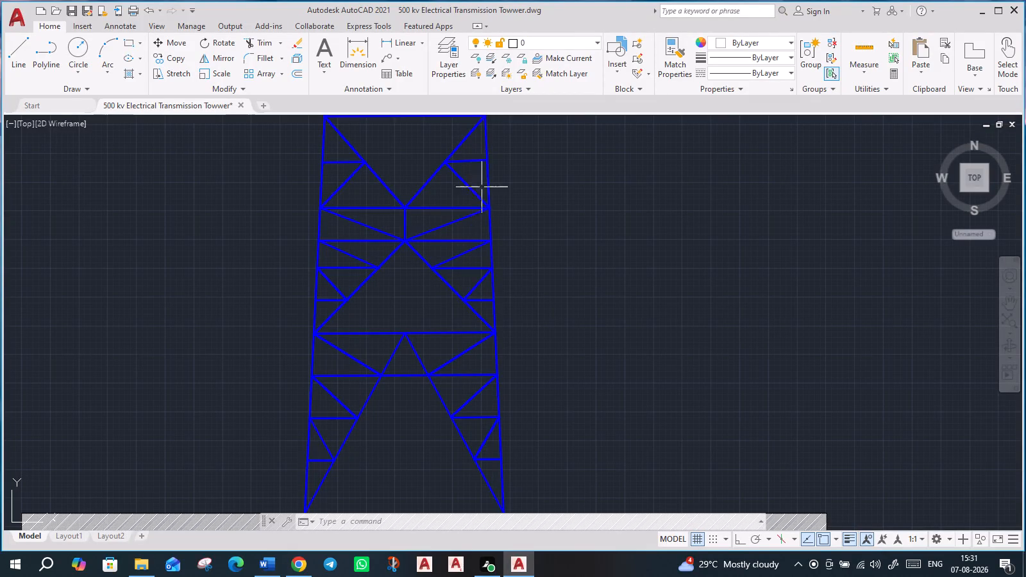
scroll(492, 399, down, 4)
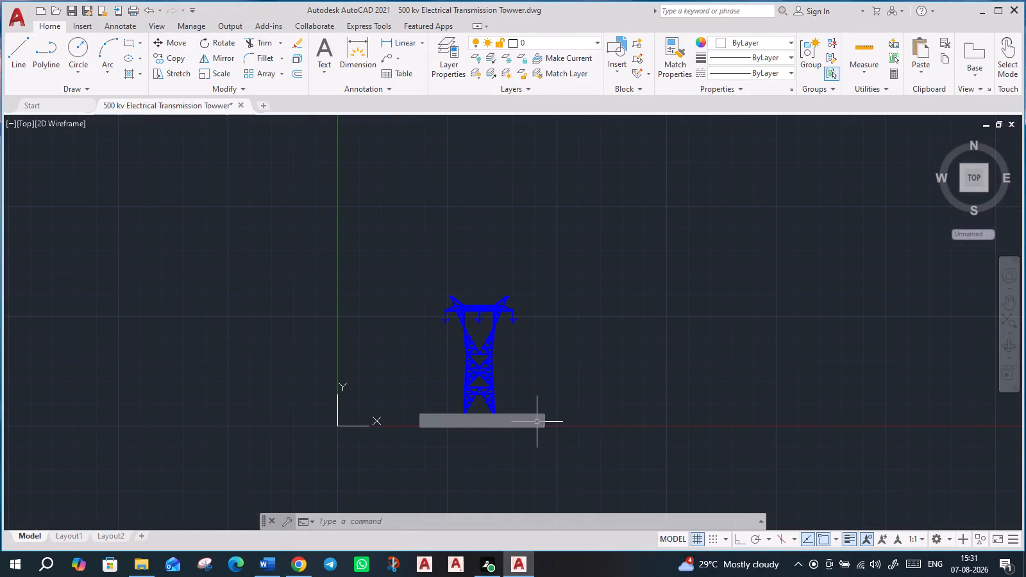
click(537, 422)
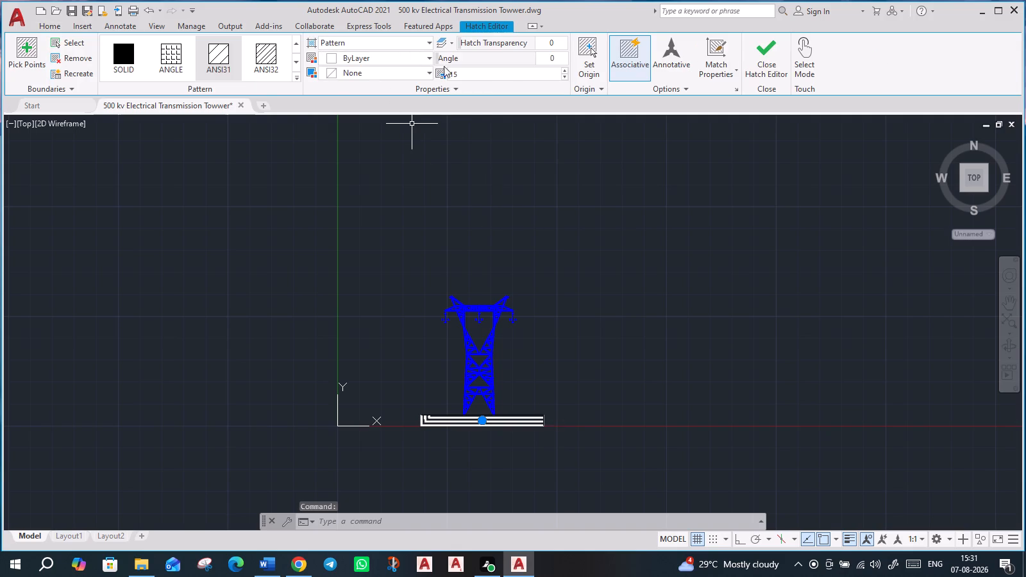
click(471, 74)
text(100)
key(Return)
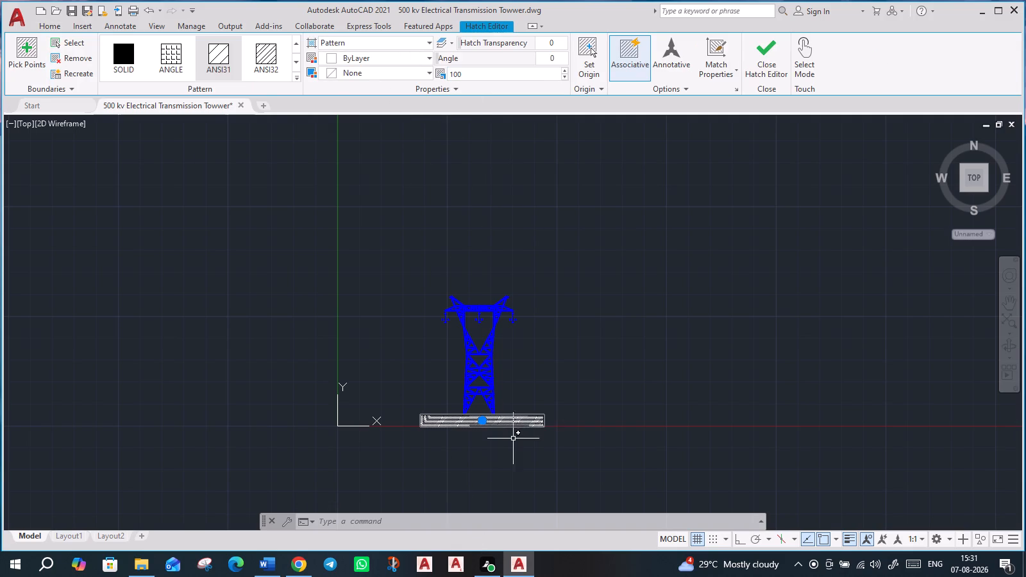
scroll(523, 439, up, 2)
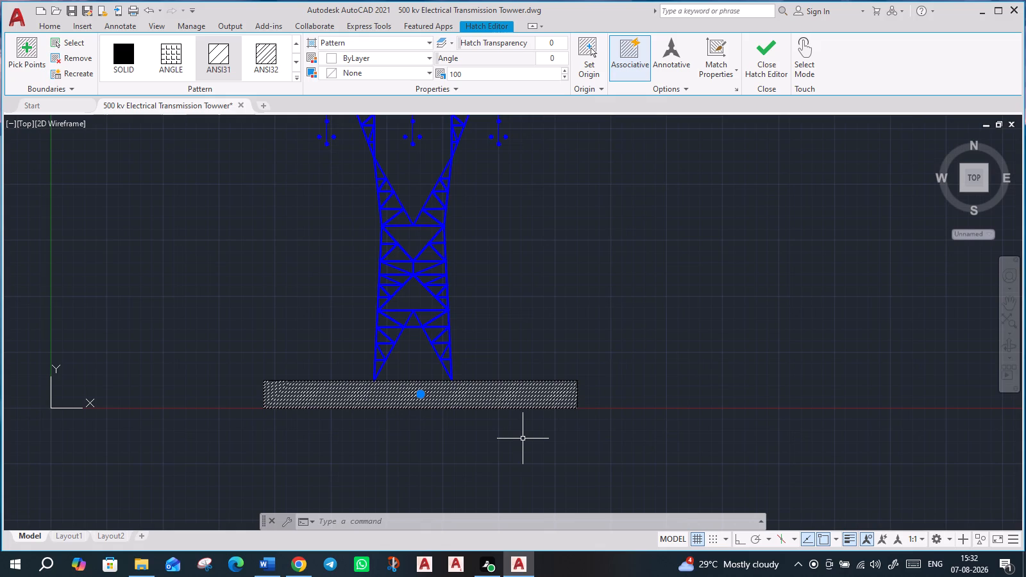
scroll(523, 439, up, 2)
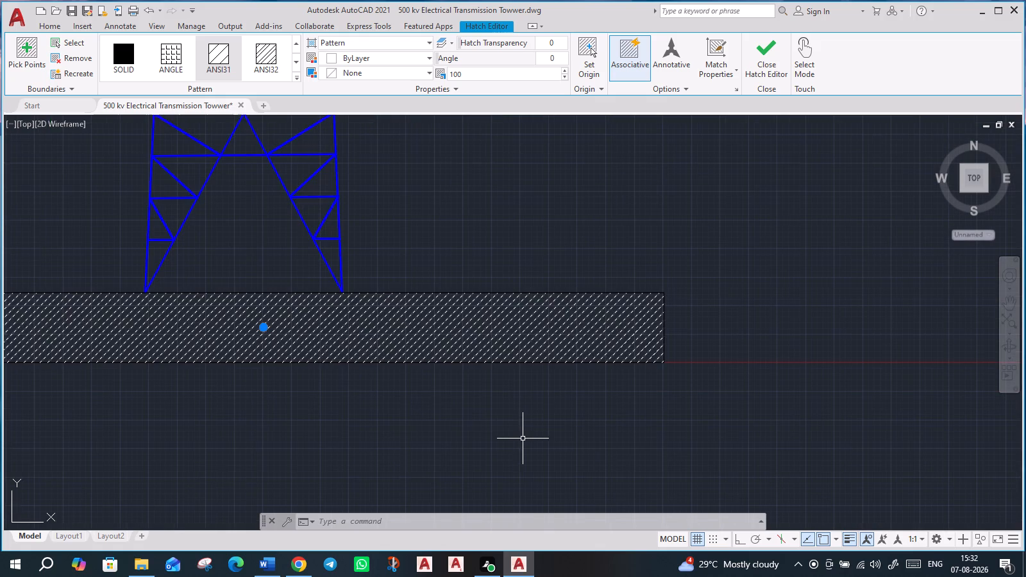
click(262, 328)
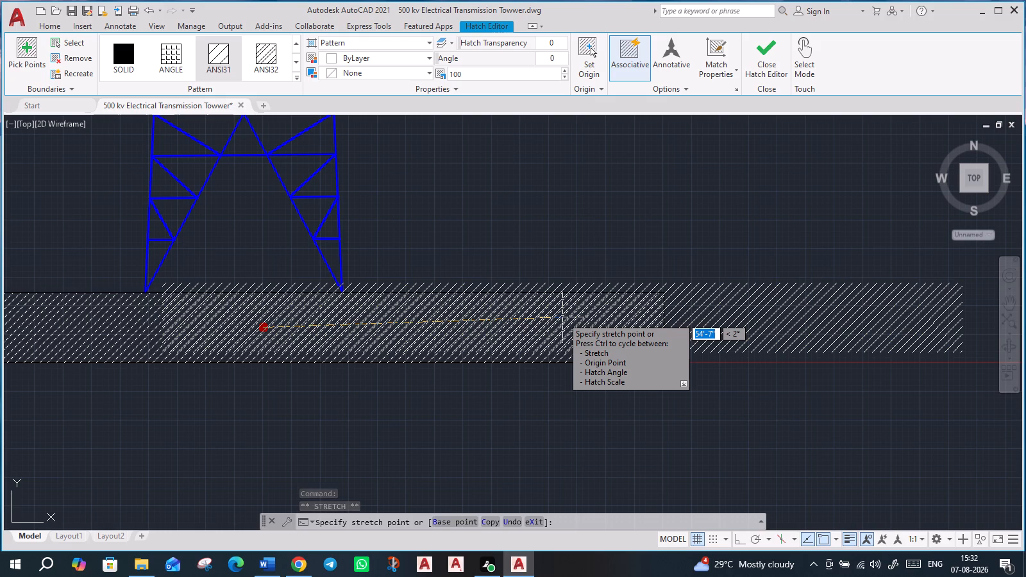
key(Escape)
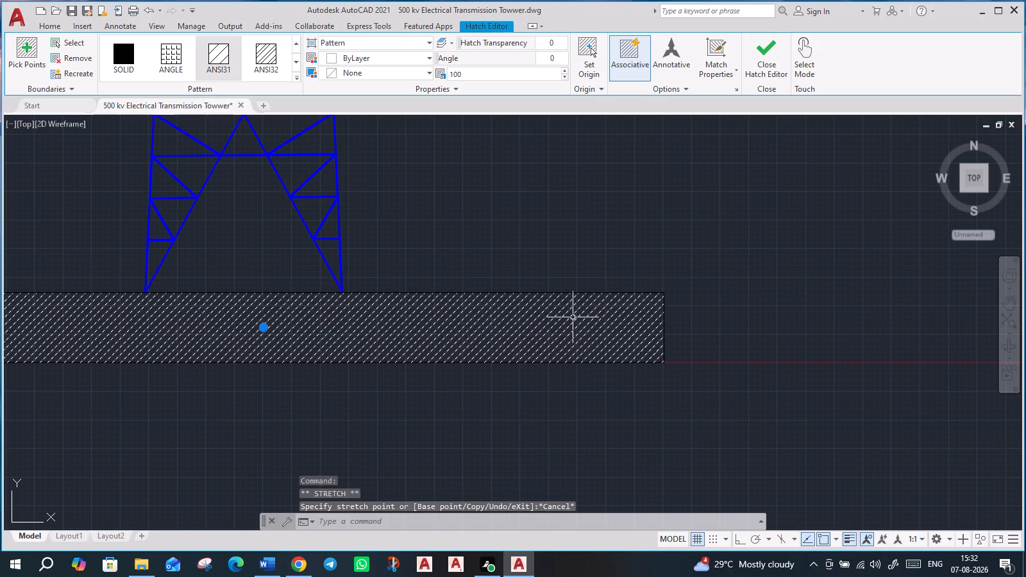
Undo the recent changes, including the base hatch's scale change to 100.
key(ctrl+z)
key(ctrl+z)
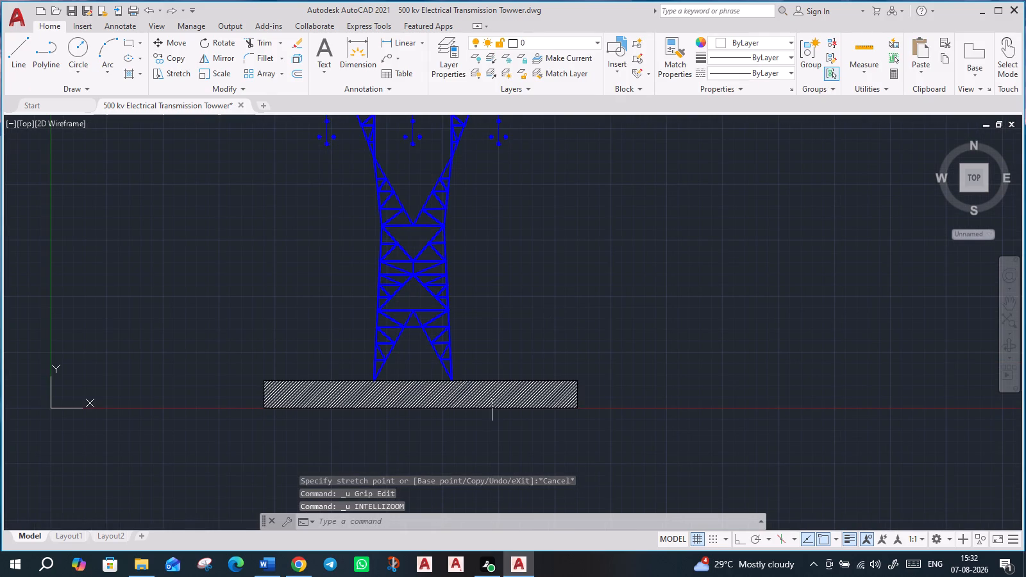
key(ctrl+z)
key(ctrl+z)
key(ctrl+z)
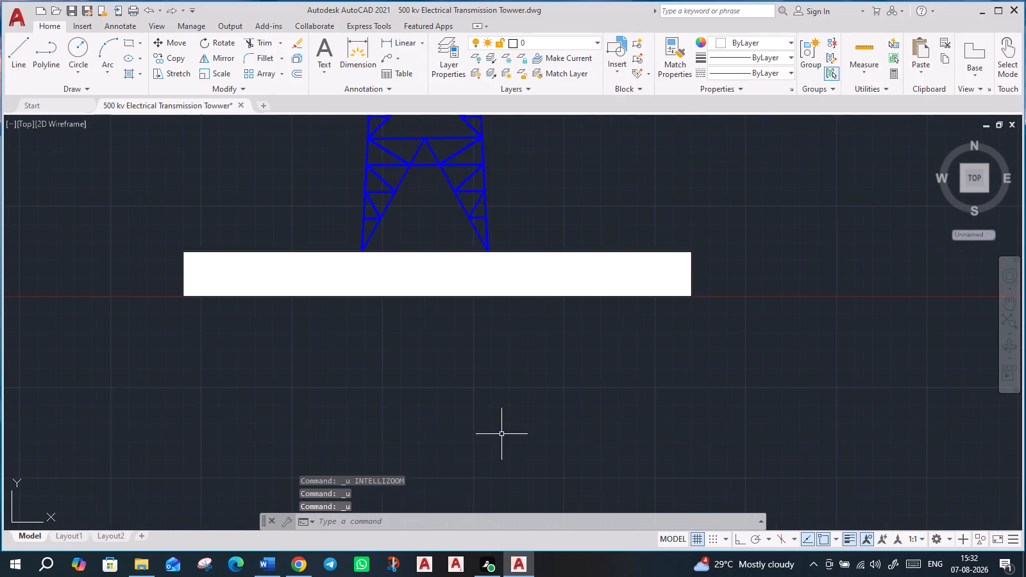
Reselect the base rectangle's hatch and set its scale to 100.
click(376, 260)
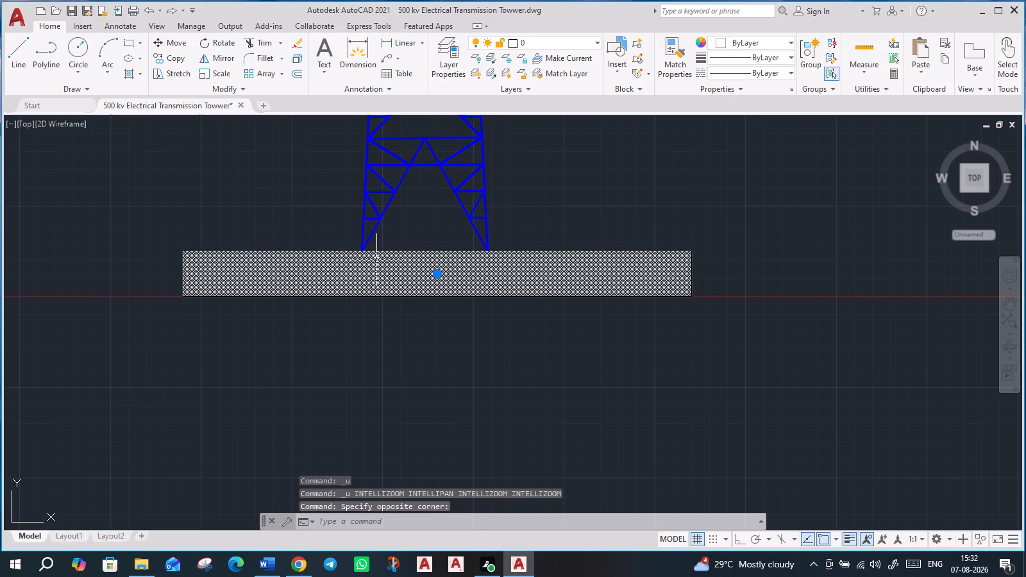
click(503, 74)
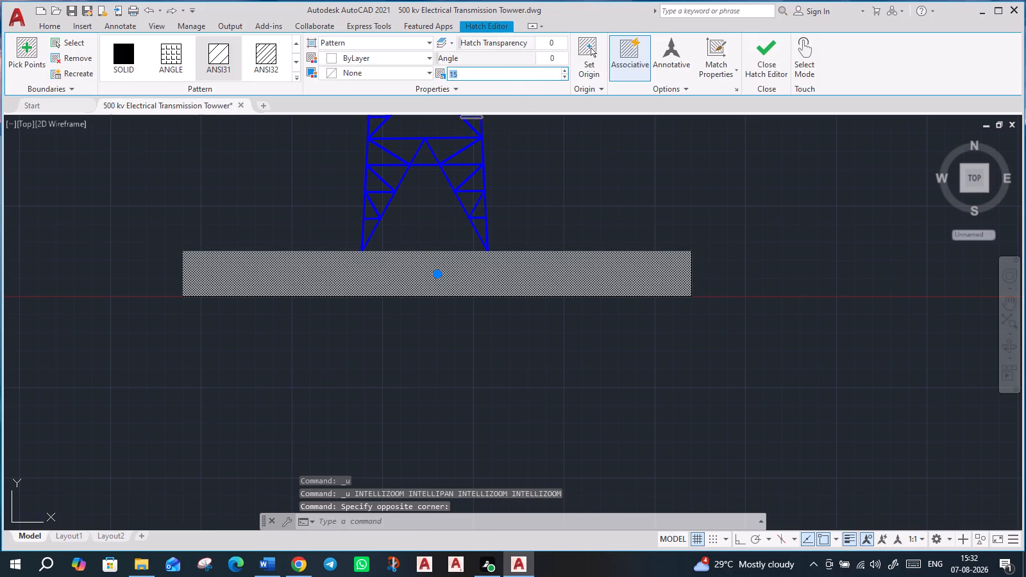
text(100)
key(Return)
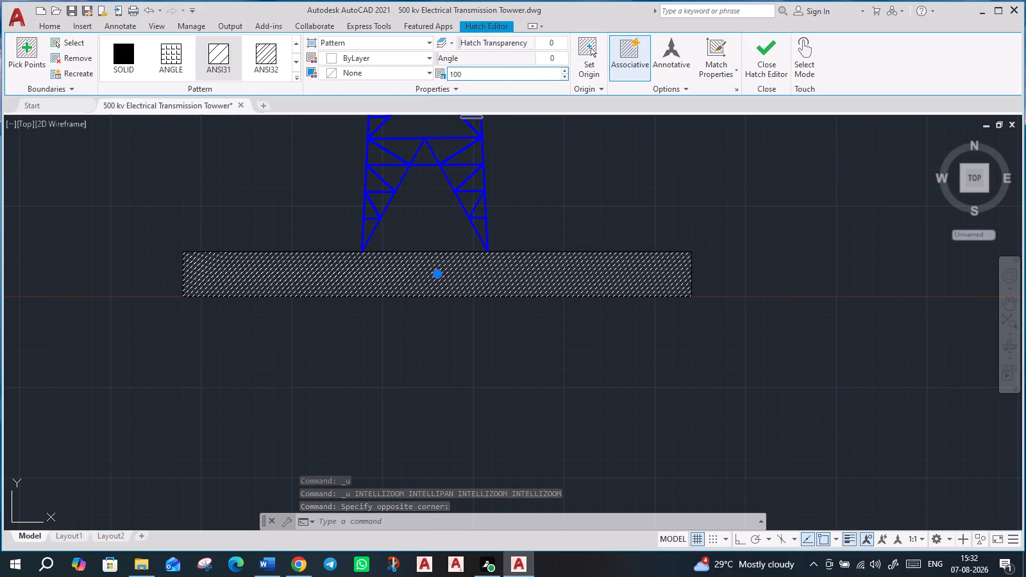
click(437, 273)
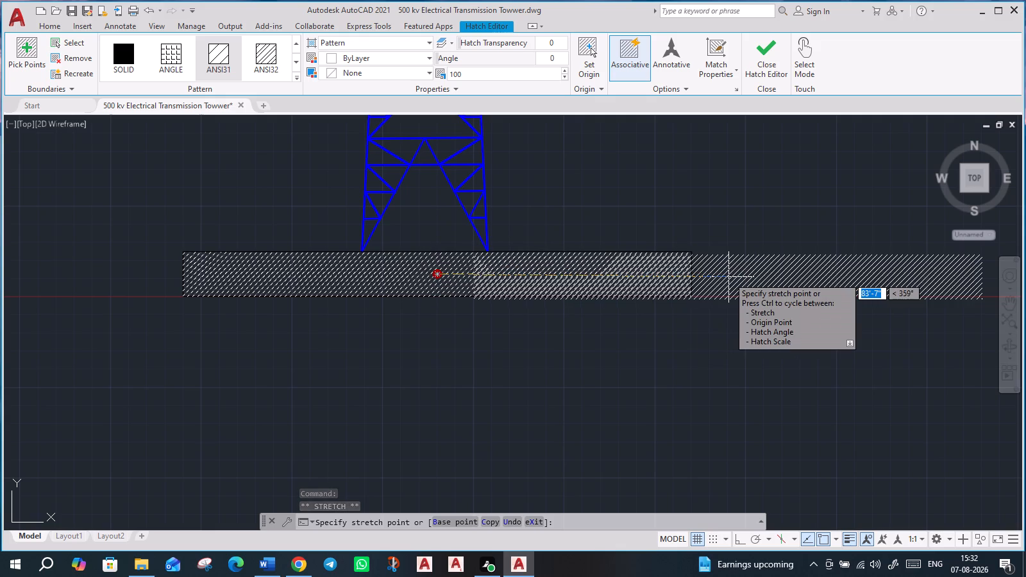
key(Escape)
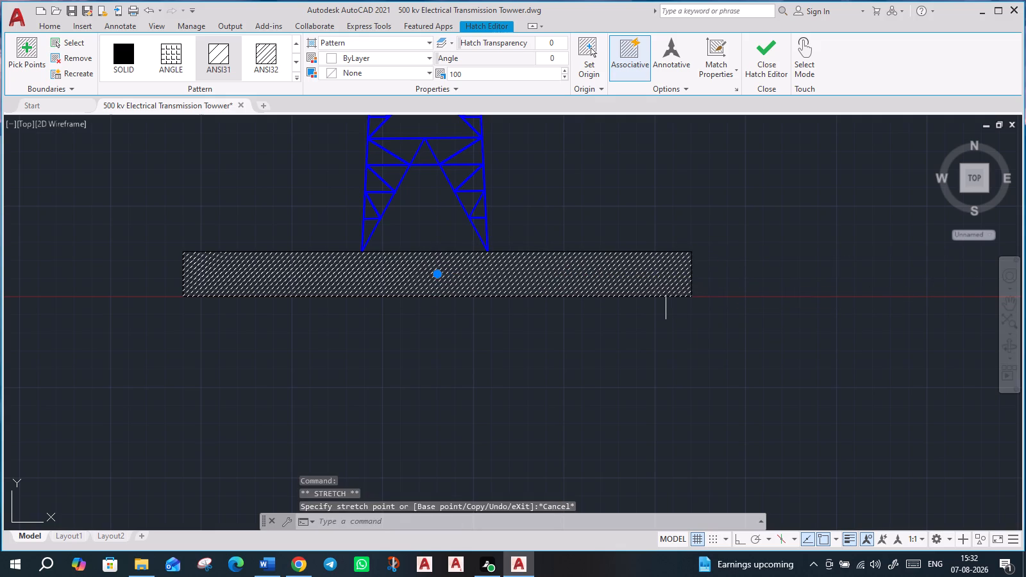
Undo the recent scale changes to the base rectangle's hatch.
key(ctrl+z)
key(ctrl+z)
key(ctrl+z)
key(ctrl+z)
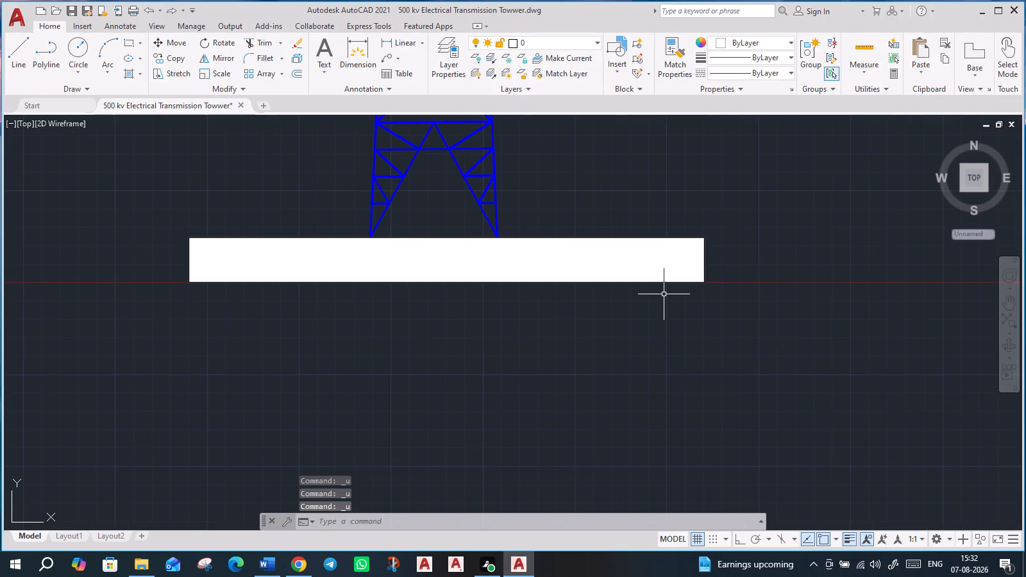
Select the base rectangle's hatch beneath the tower legs and set its scale to 100.
click(596, 243)
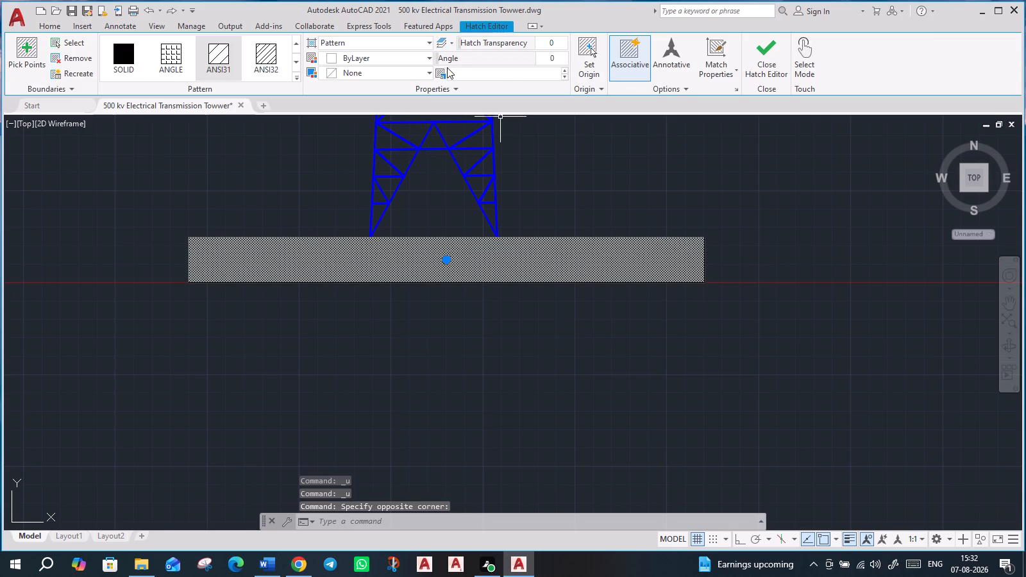
click(457, 78)
text(100)
key(Return)
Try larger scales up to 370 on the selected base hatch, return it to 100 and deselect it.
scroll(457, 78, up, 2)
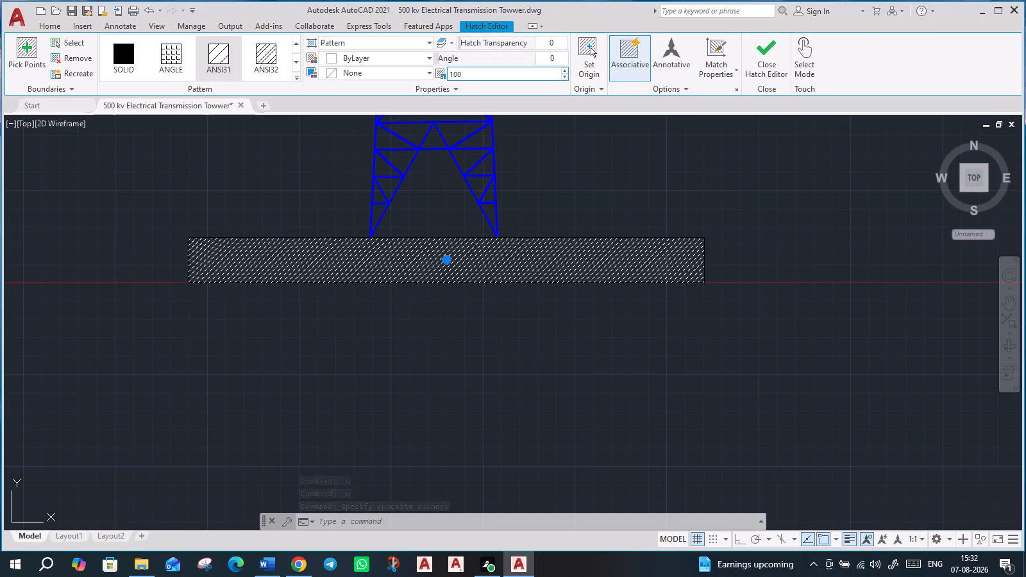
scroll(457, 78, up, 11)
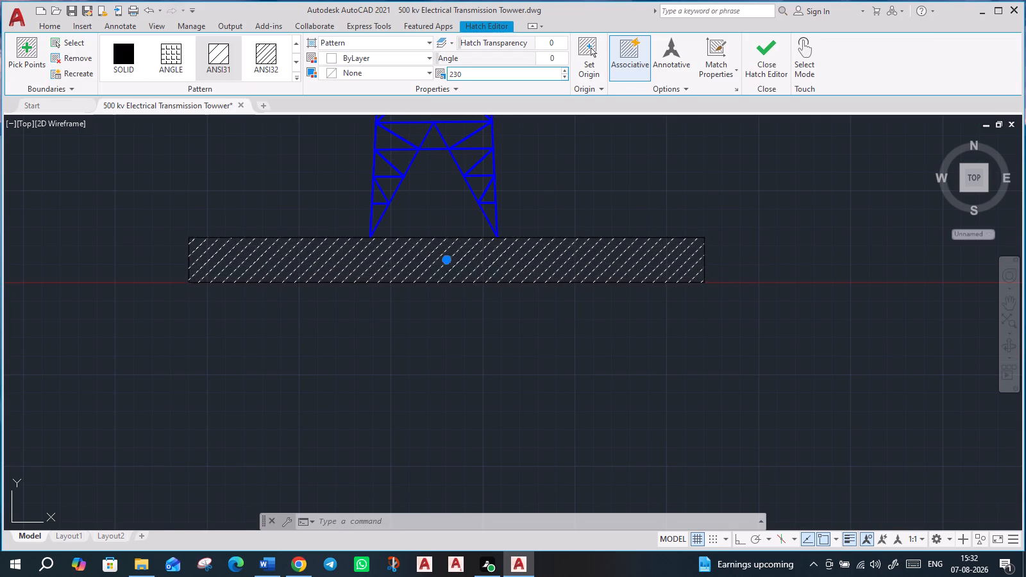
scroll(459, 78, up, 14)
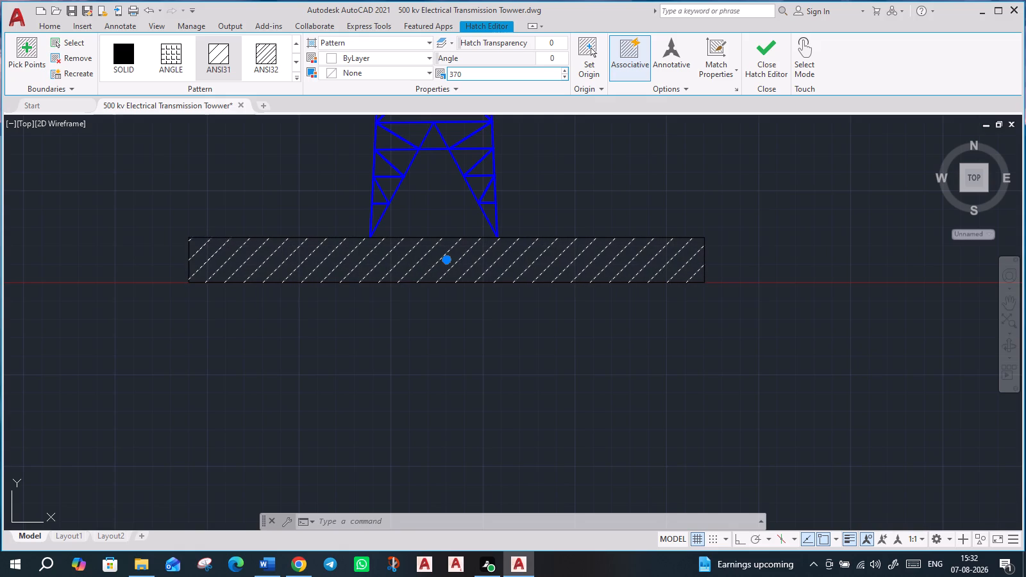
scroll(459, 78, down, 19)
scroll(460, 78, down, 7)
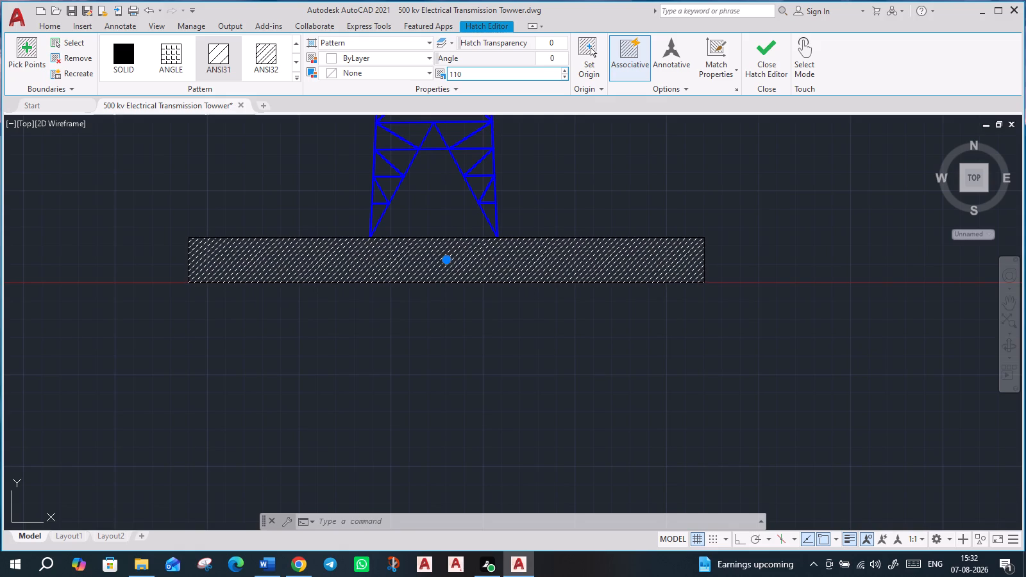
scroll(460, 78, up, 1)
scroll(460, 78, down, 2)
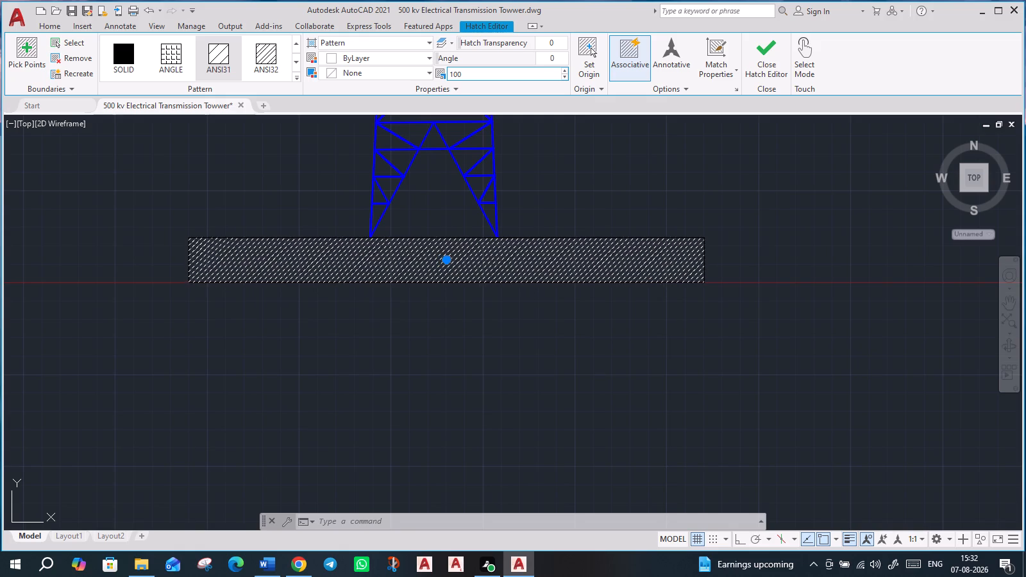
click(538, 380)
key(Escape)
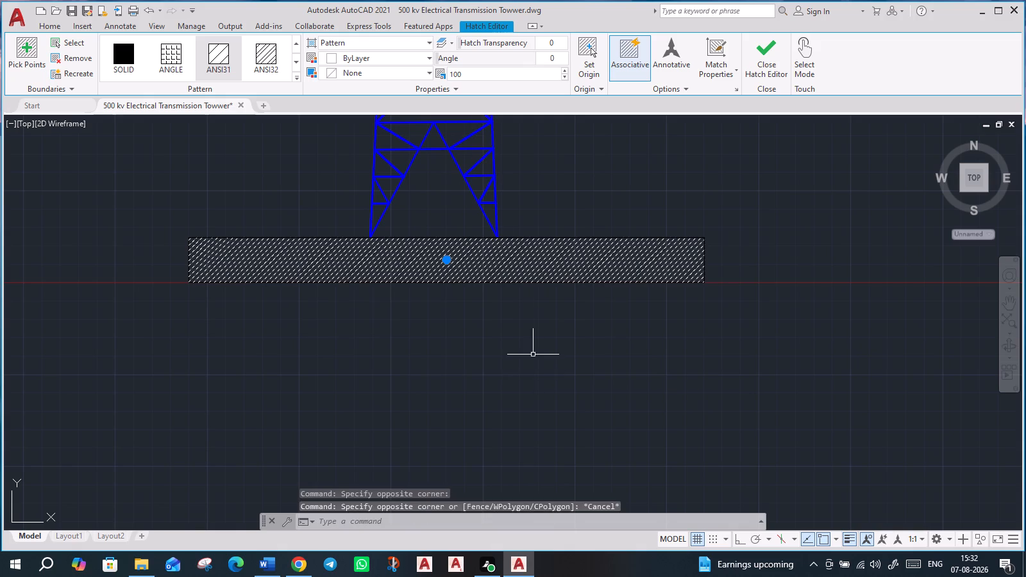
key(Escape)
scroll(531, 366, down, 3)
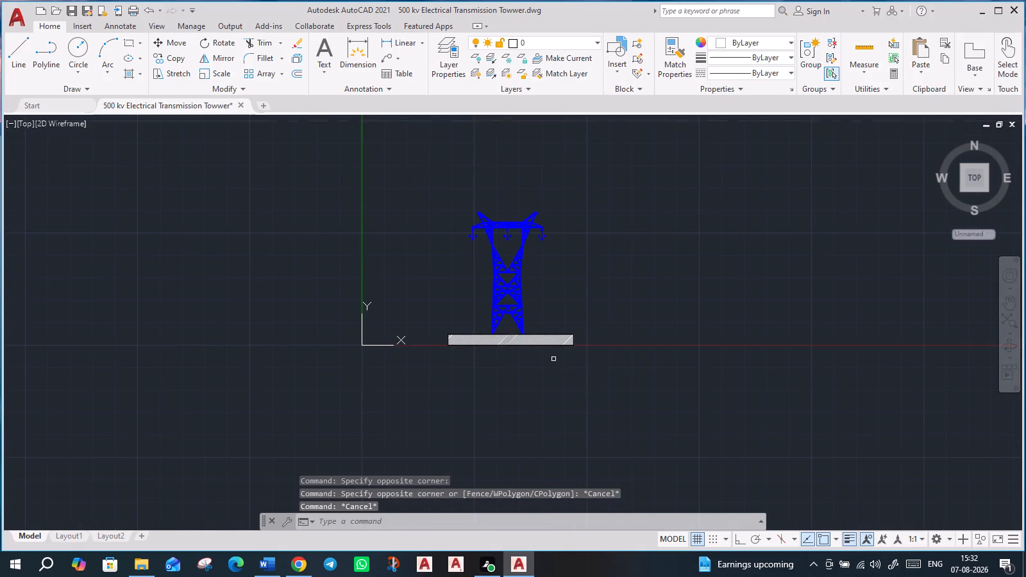
Select the ANSI31 hatch in the ground rectangle beneath the tower legs, set its scale to 150 and finish the hatch edit.
scroll(560, 342, up, 2)
scroll(604, 312, up, 2)
scroll(604, 312, down, 2)
scroll(655, 310, down, 2)
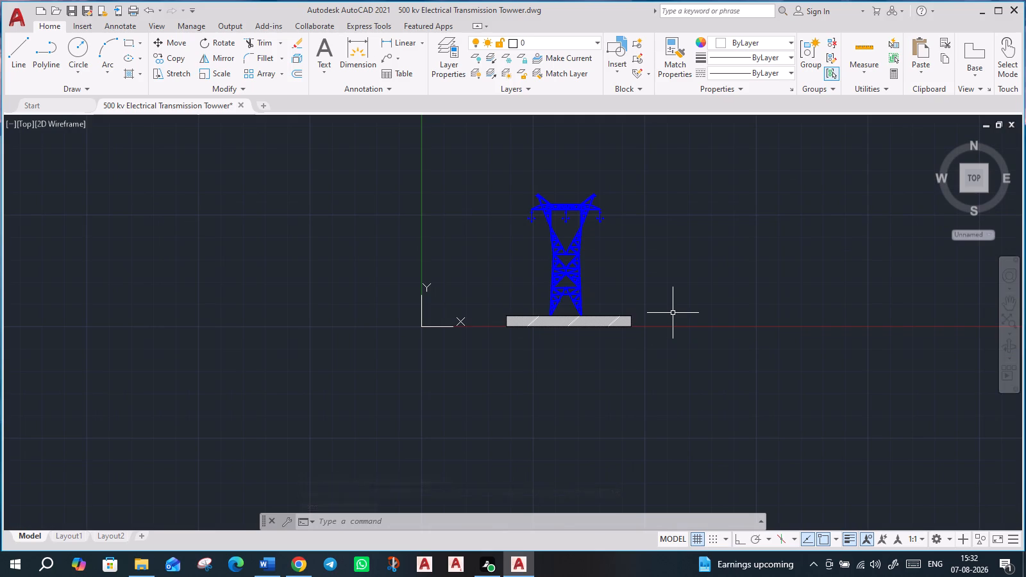
scroll(673, 313, up, 3)
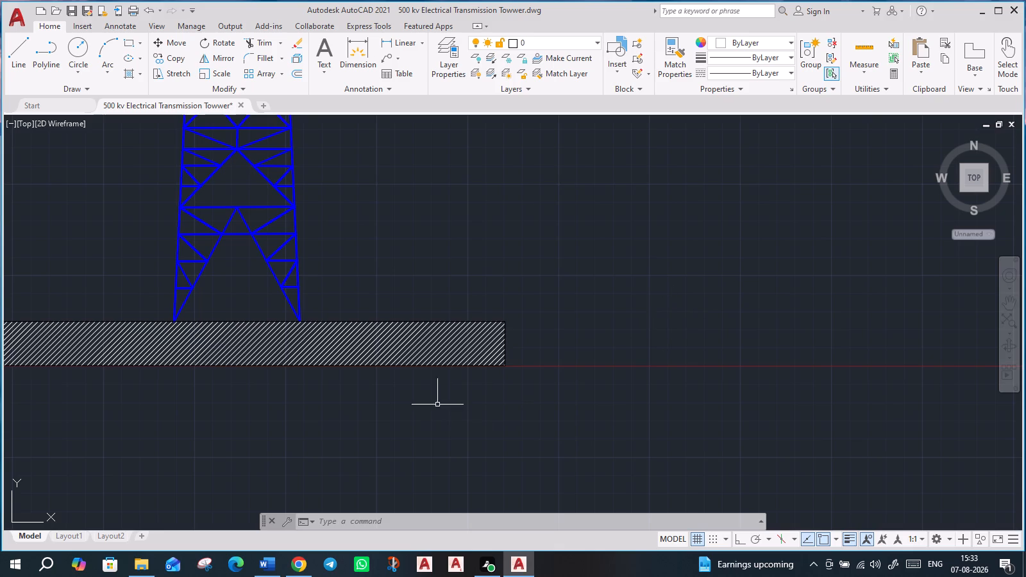
click(452, 347)
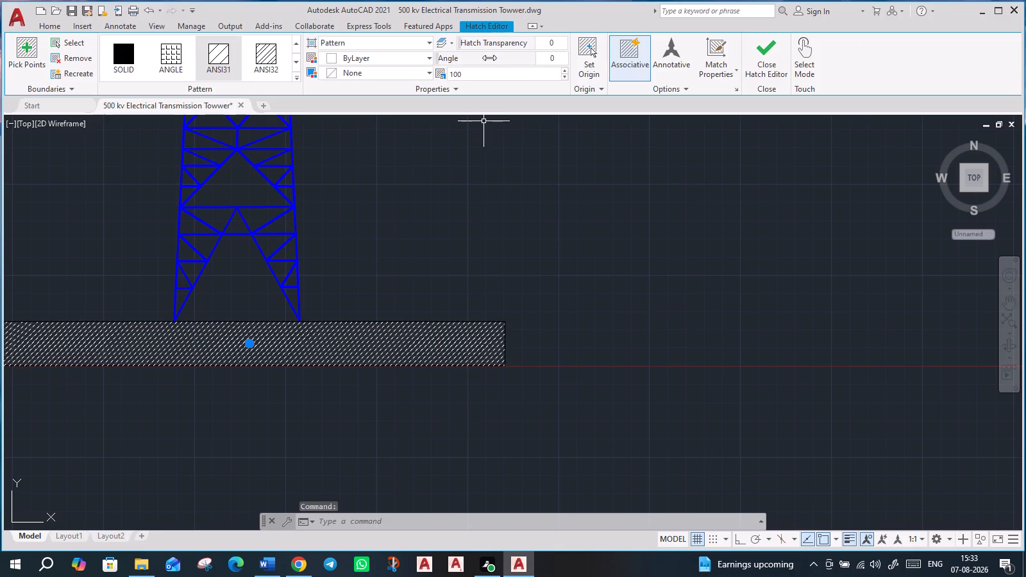
click(469, 76)
text(150)
key(Return)
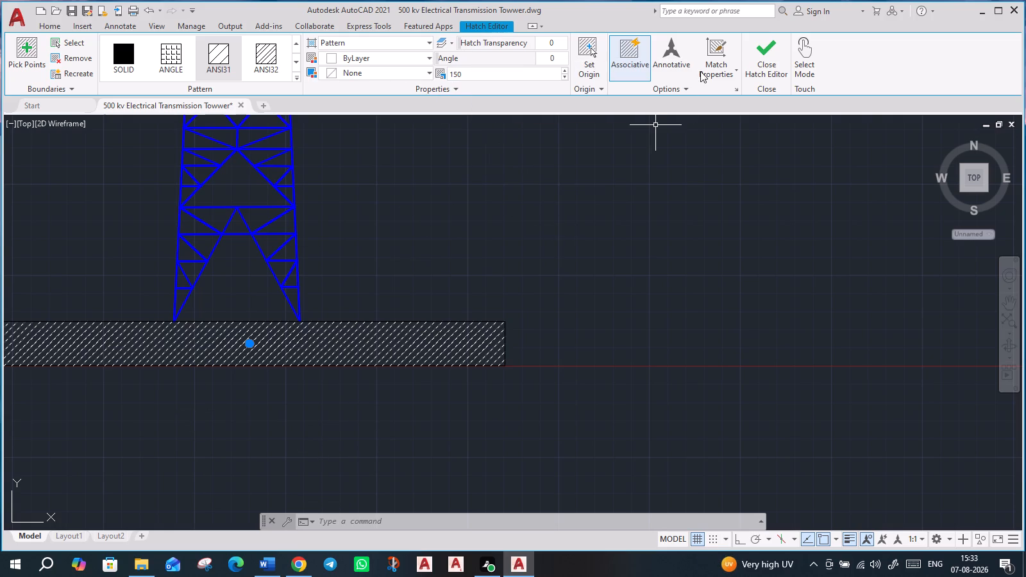
click(754, 61)
scroll(376, 435, down, 1)
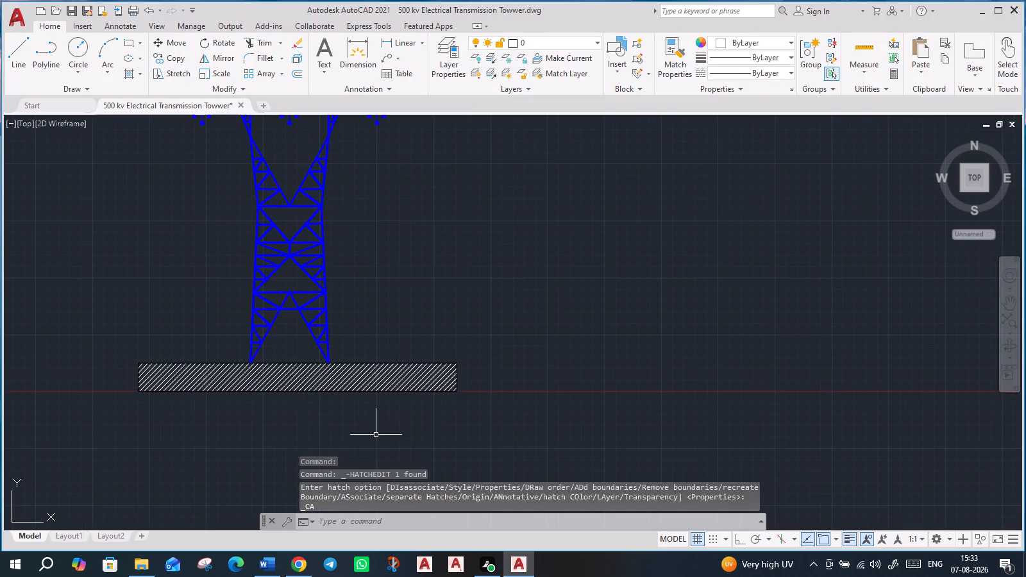
scroll(308, 417, up, 1)
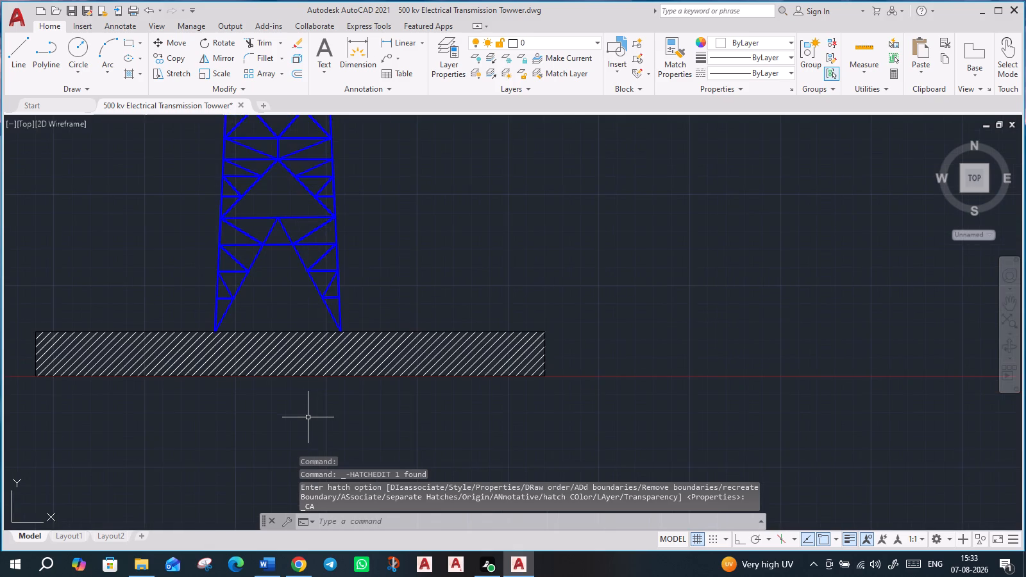
scroll(308, 417, down, 1)
middle_drag(507, 263, 539, 328)
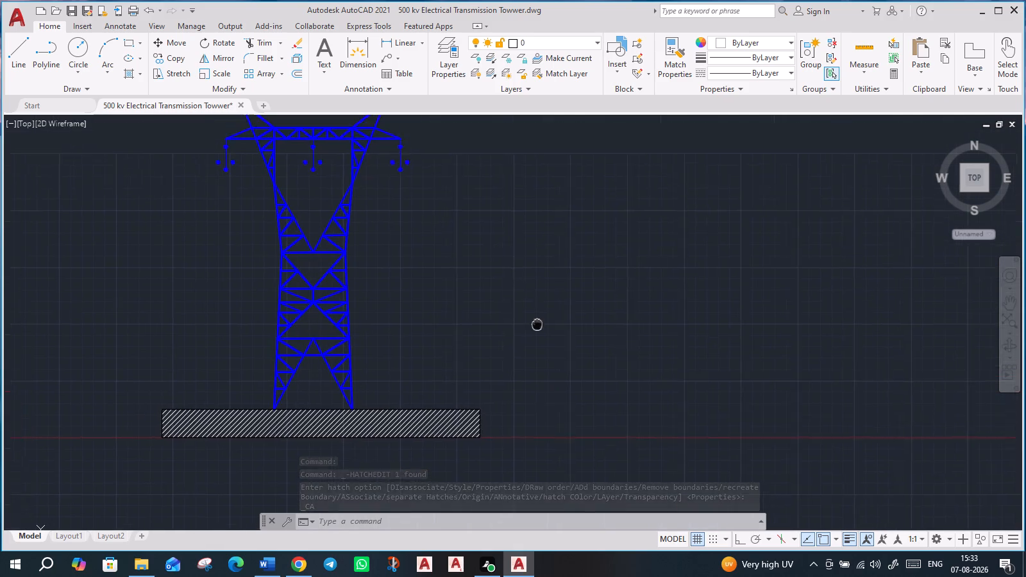
middle_drag(539, 328, 571, 342)
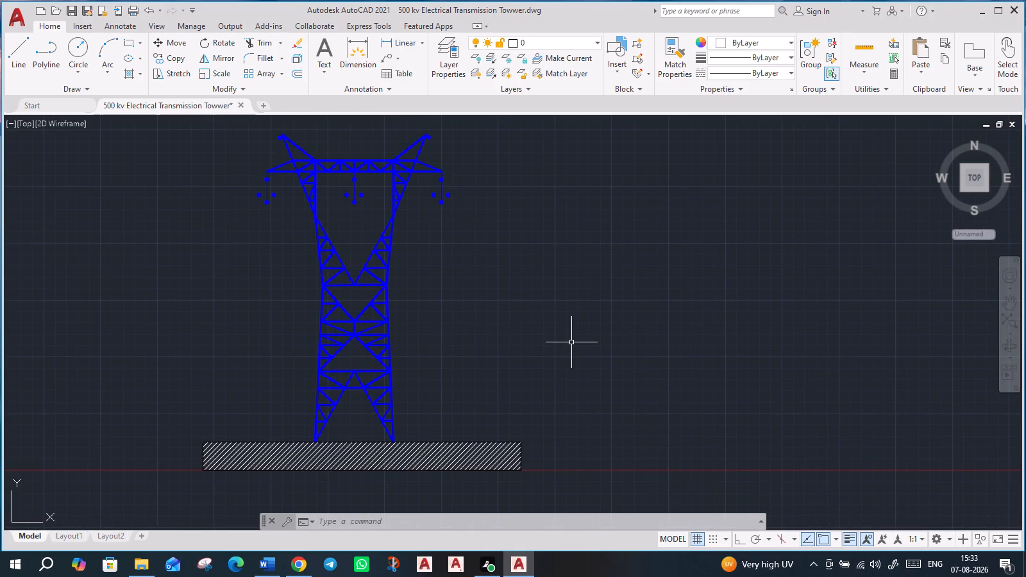
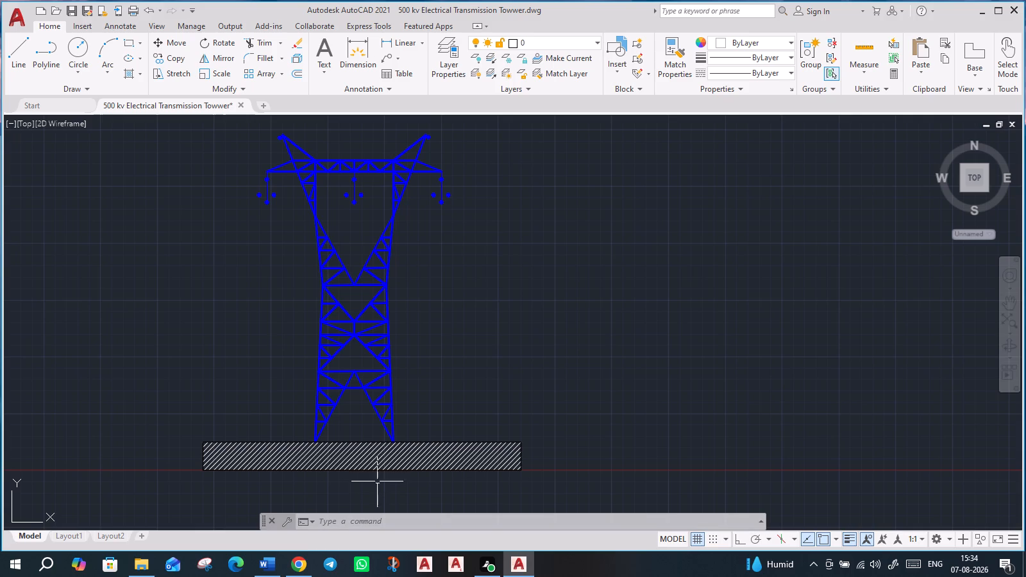
Examine the transmission tower's legs and the hatched ground base they stand on.
scroll(323, 469, up, 3)
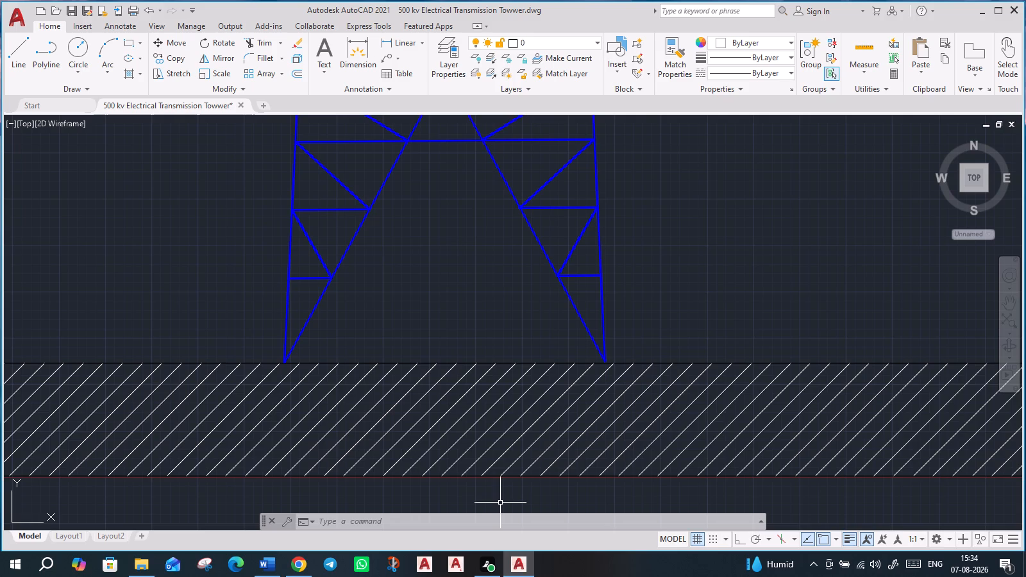
scroll(500, 503, down, 2)
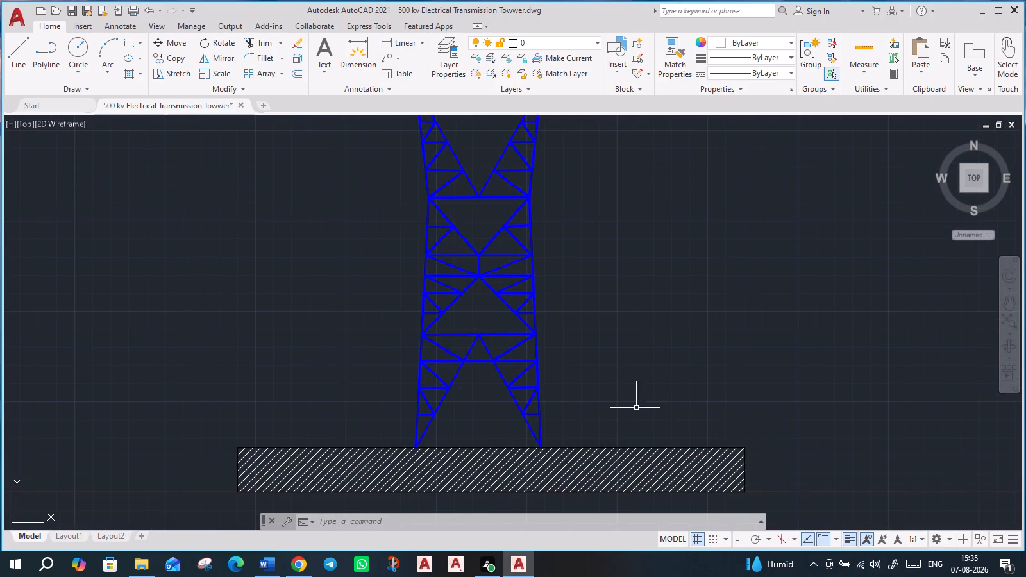
scroll(642, 408, down, 2)
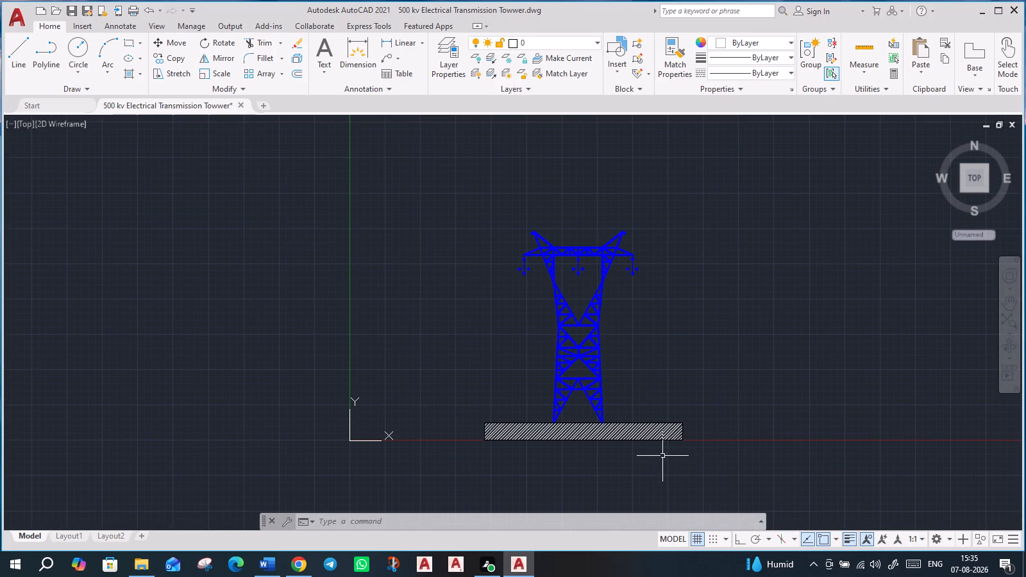
middle_drag(652, 447, 640, 439)
scroll(582, 428, up, 2)
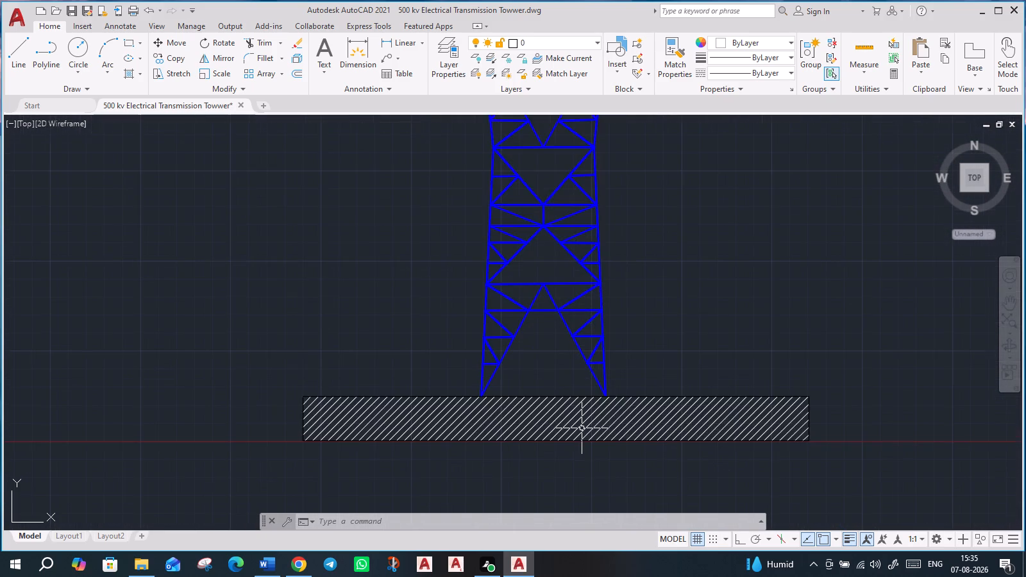
scroll(582, 428, up, 3)
scroll(583, 428, down, 3)
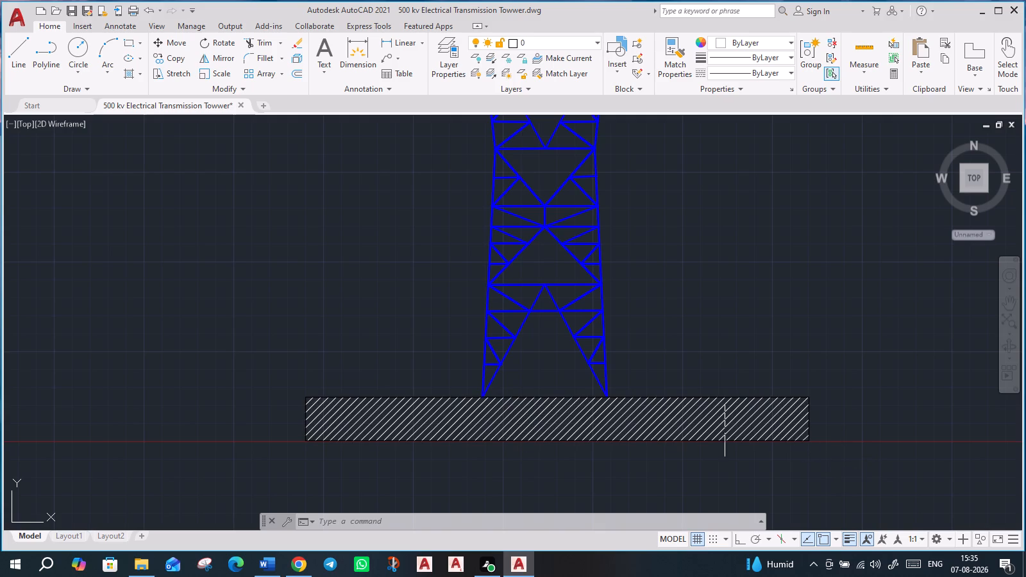
scroll(558, 426, up, 3)
scroll(558, 426, down, 3)
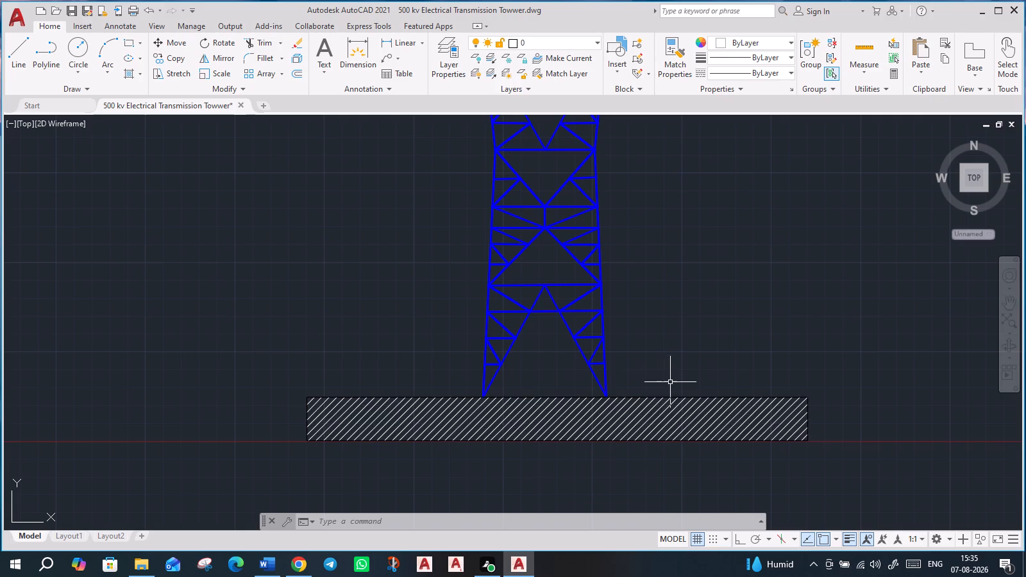
scroll(670, 382, down, 2)
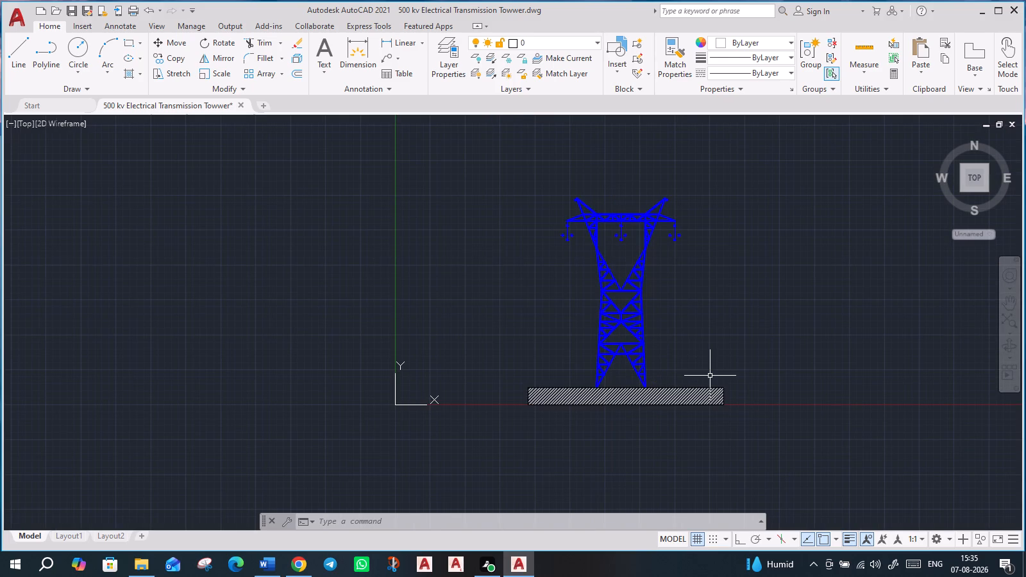
scroll(710, 376, up, 1)
middle_drag(720, 354, 712, 389)
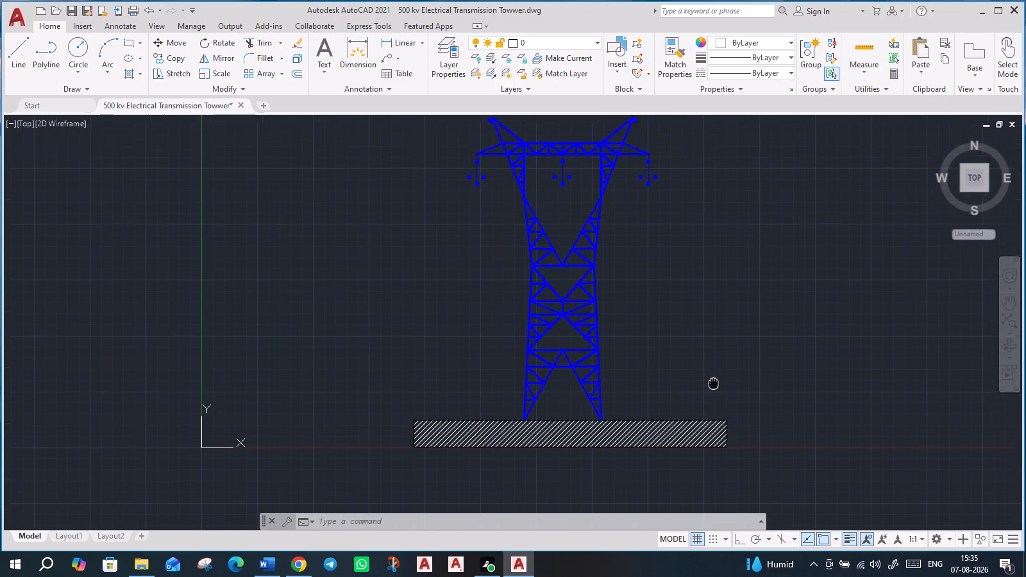
middle_drag(712, 389, 677, 410)
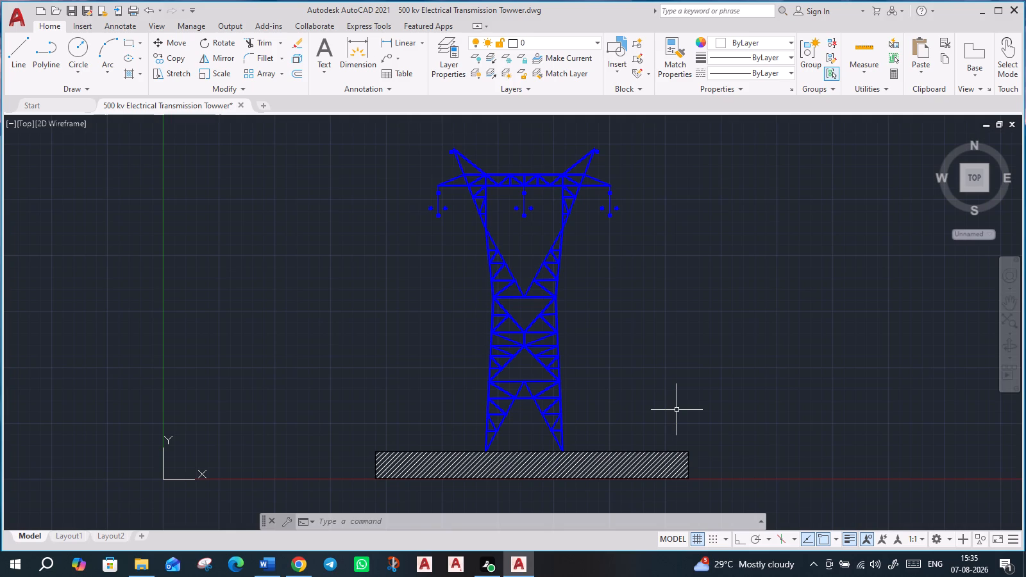
Add a horizontal linear dimension between the feet of the tower's two legs, placed just below the hatched base.
middle_drag(637, 396, 625, 365)
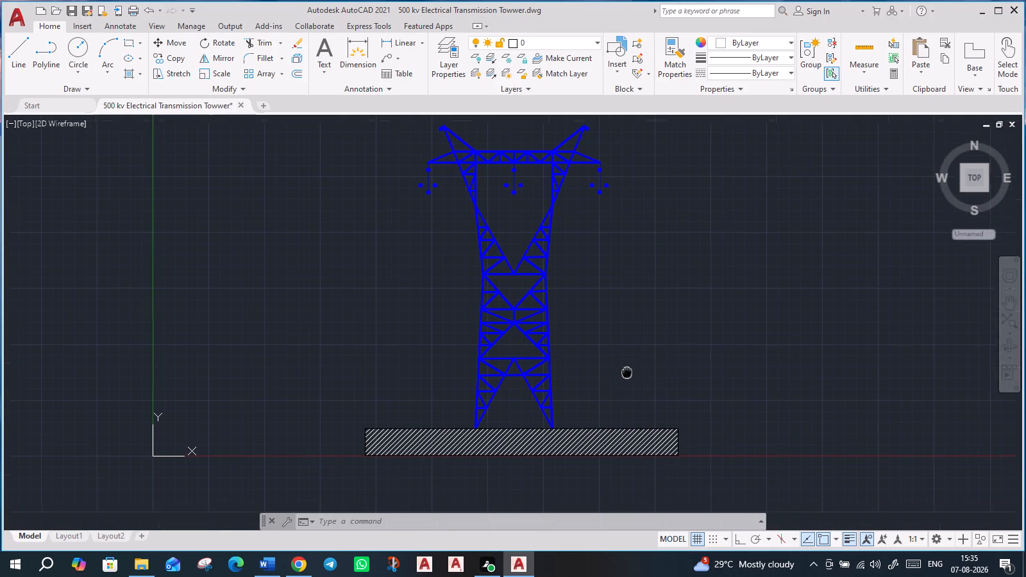
middle_drag(625, 365, 602, 324)
scroll(496, 452, up, 3)
middle_drag(549, 406, 549, 421)
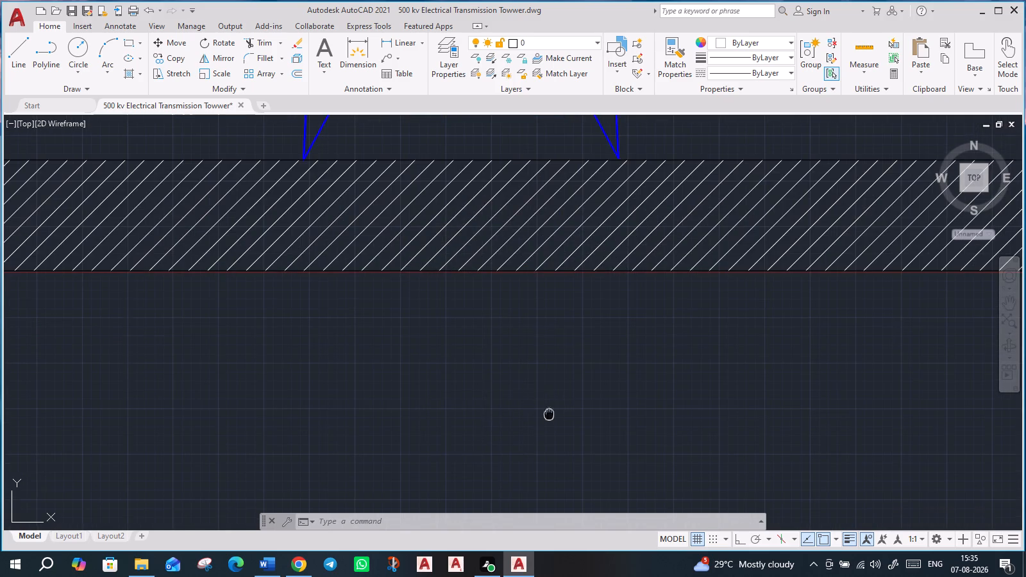
middle_drag(549, 421, 513, 569)
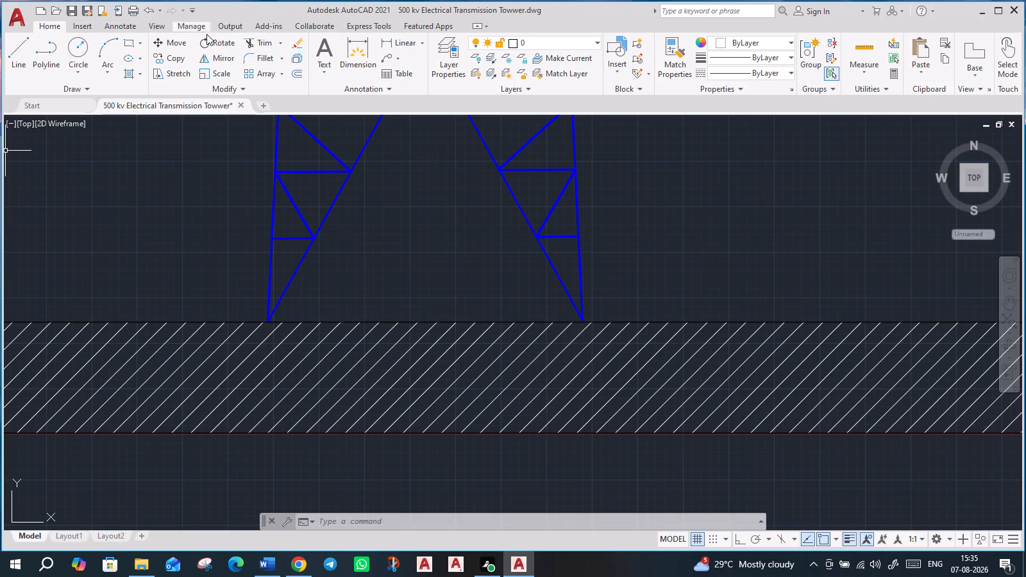
click(400, 40)
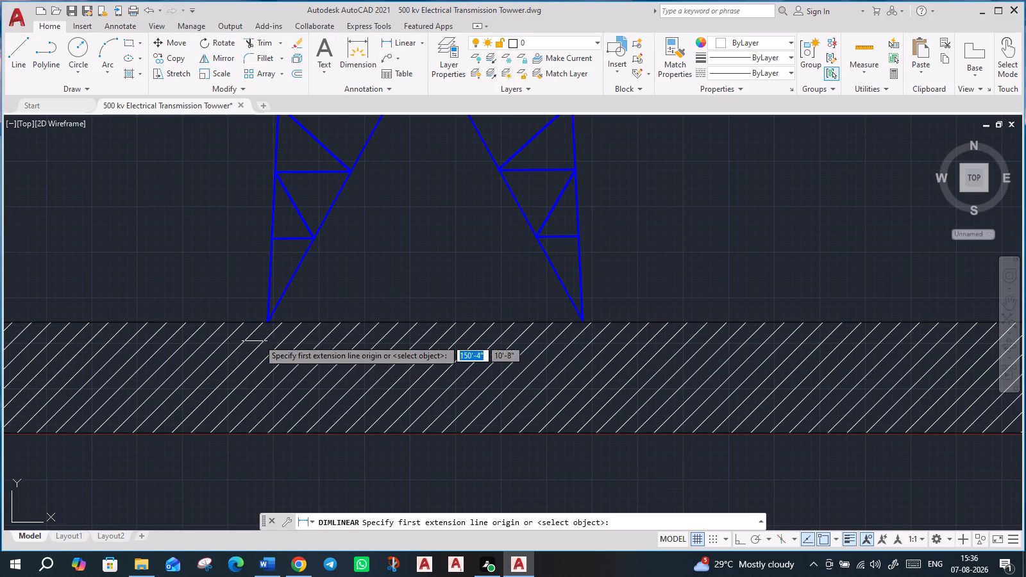
click(270, 324)
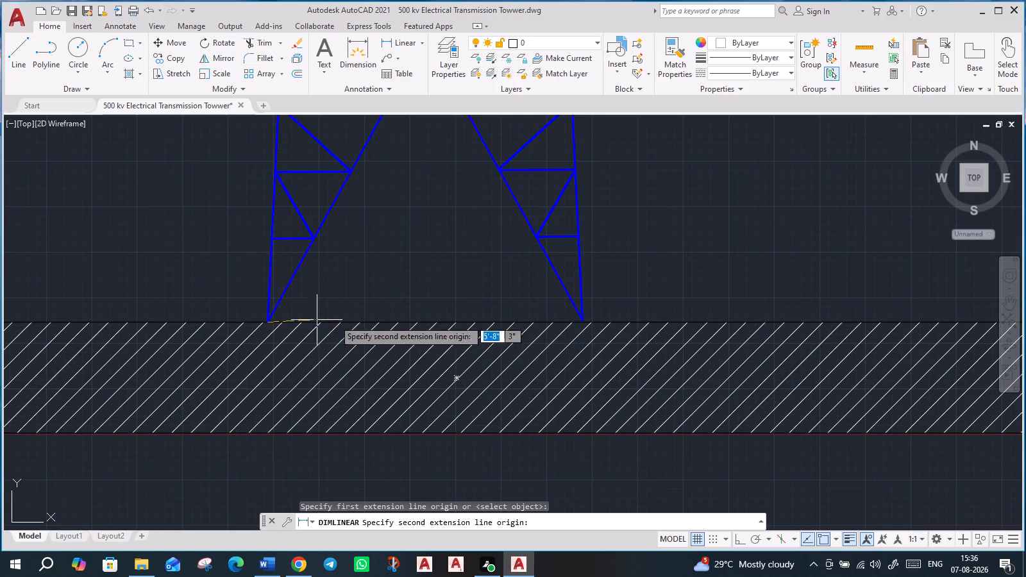
click(579, 320)
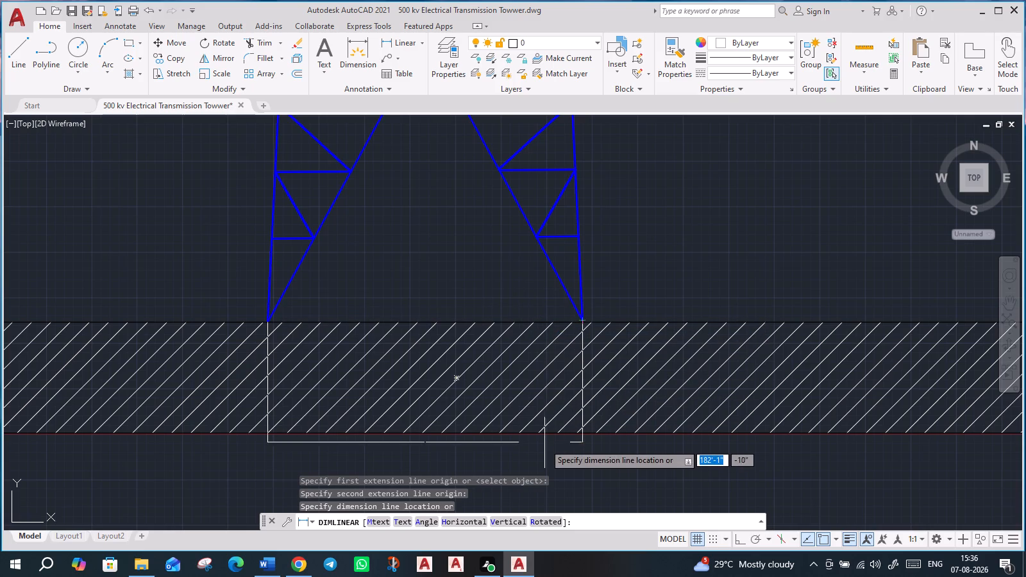
click(544, 462)
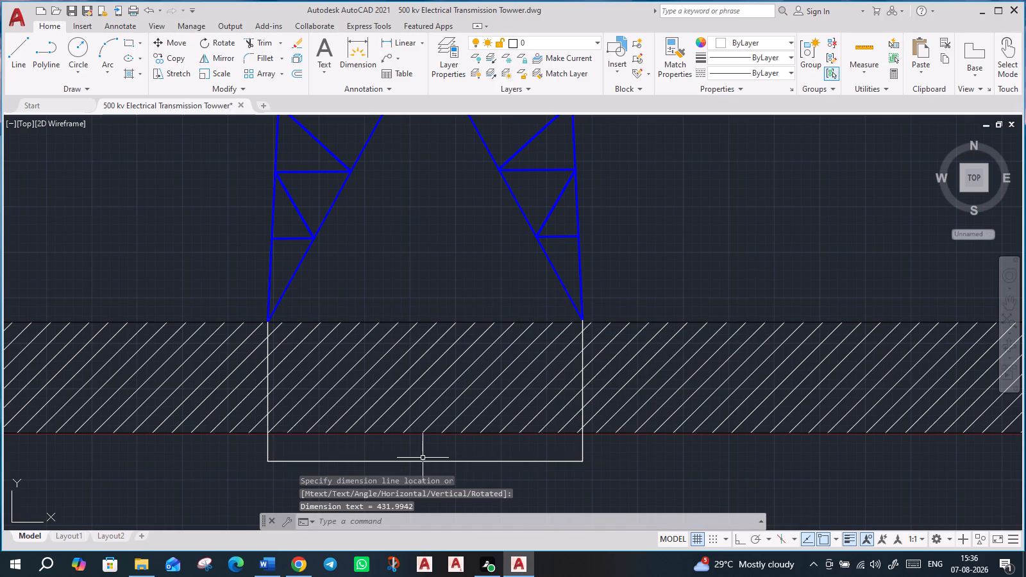
Set the text height of the Standard dimension style to 1'.
scroll(410, 464, up, 6)
scroll(486, 437, up, 3)
middle_drag(644, 437, 632, 436)
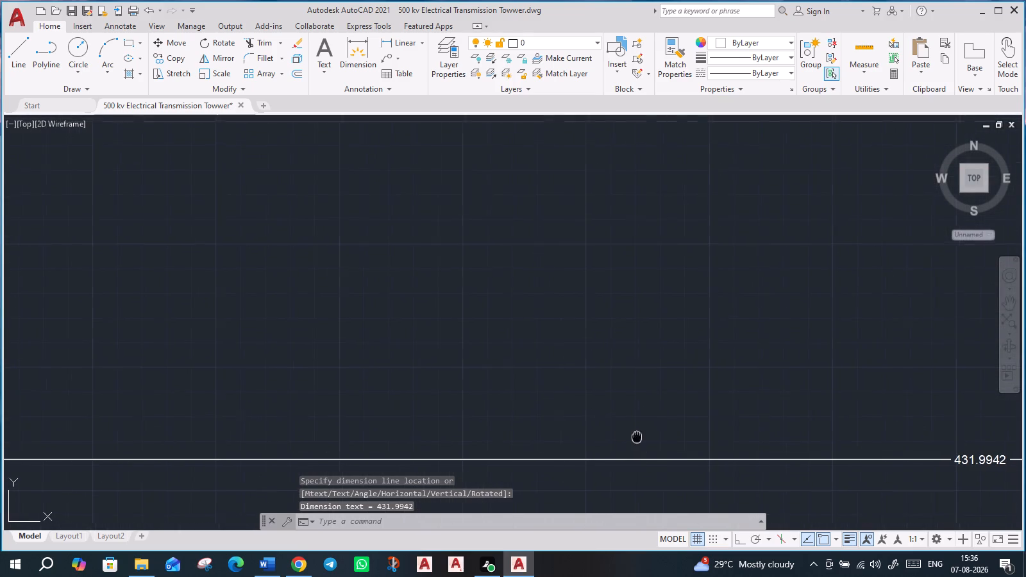
middle_drag(632, 436, 260, 355)
click(611, 376)
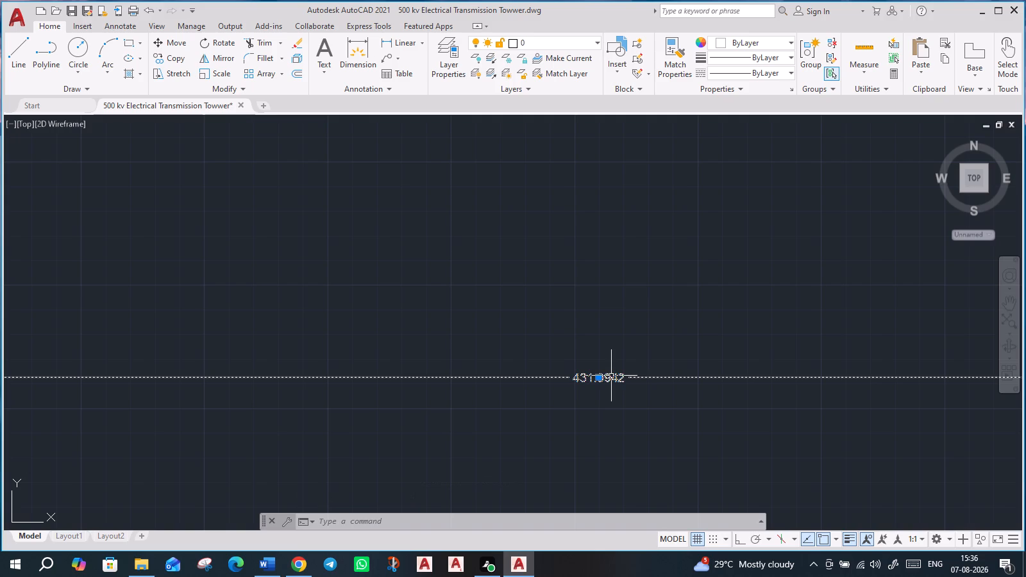
key(Escape)
key(u)
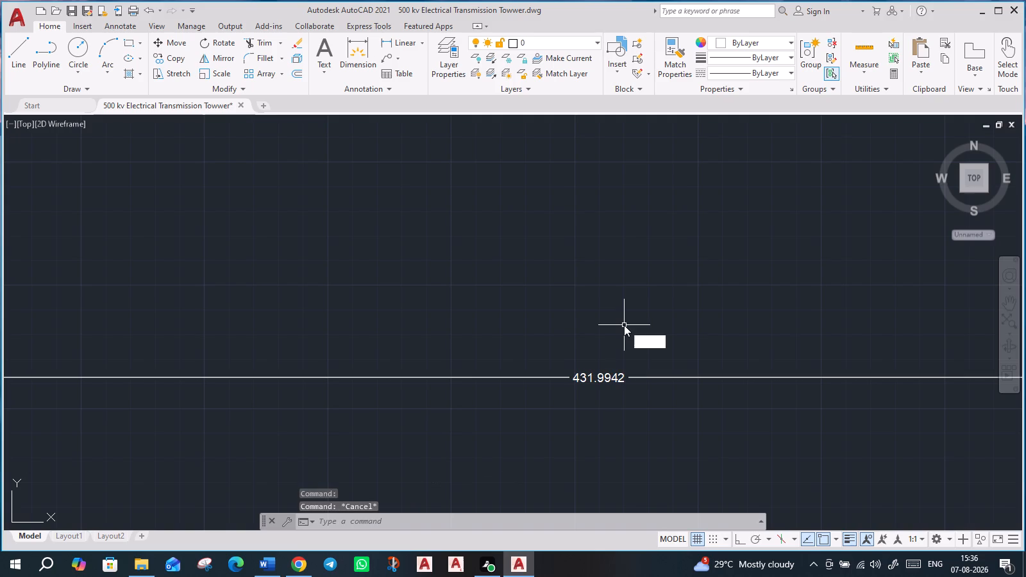
key(BackSpace)
key(d)
key(Return)
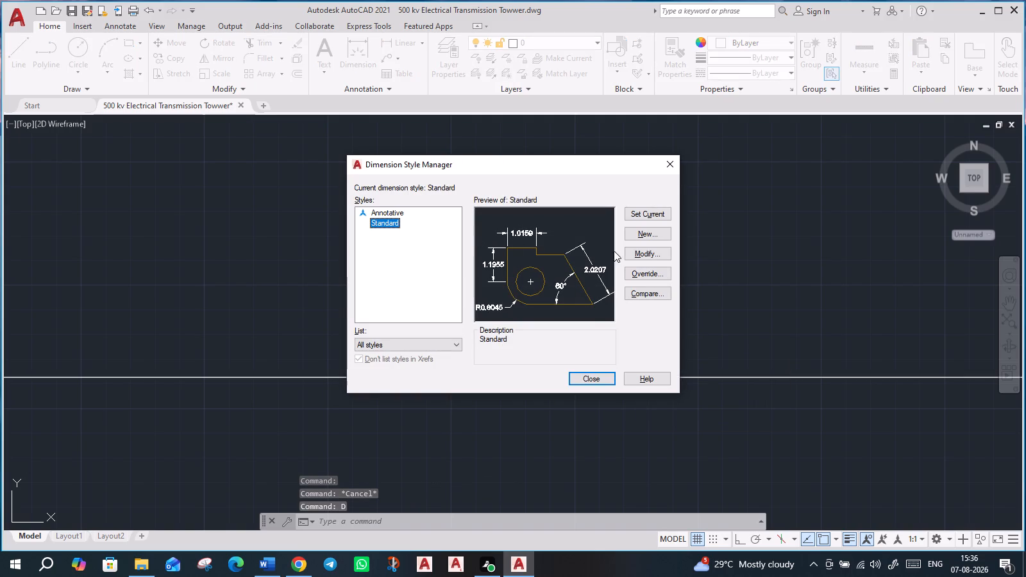
click(636, 251)
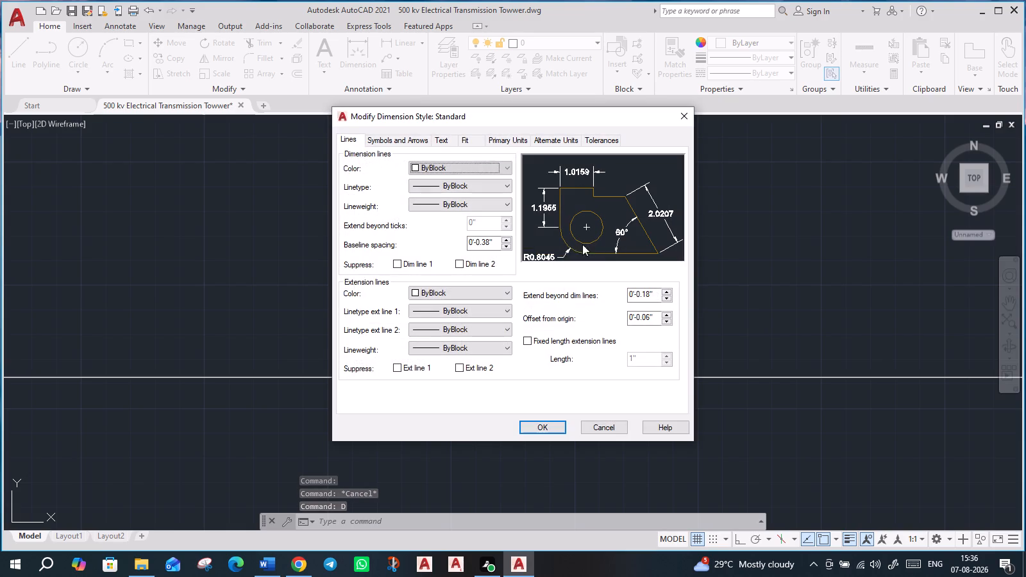
click(394, 141)
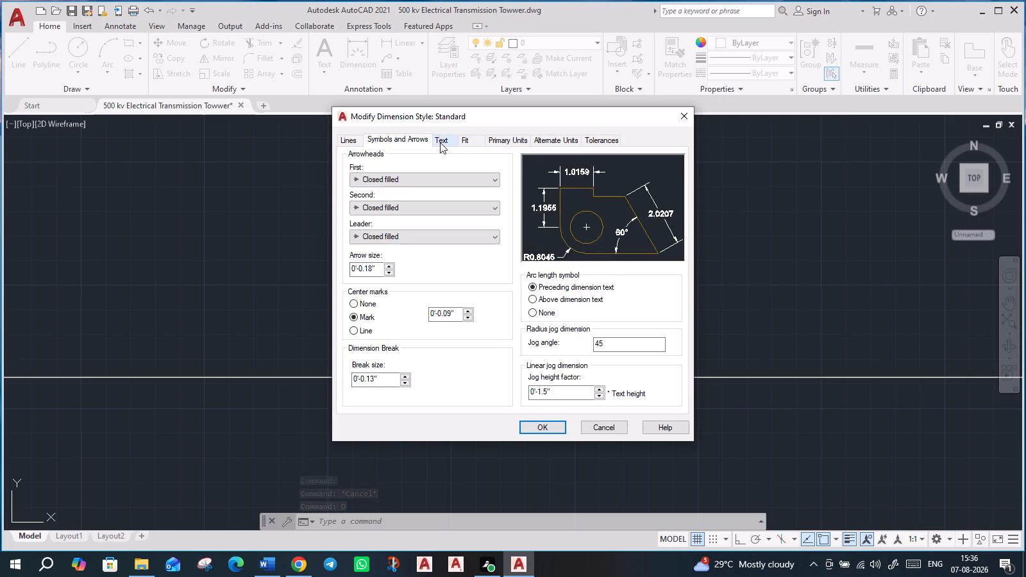
click(439, 142)
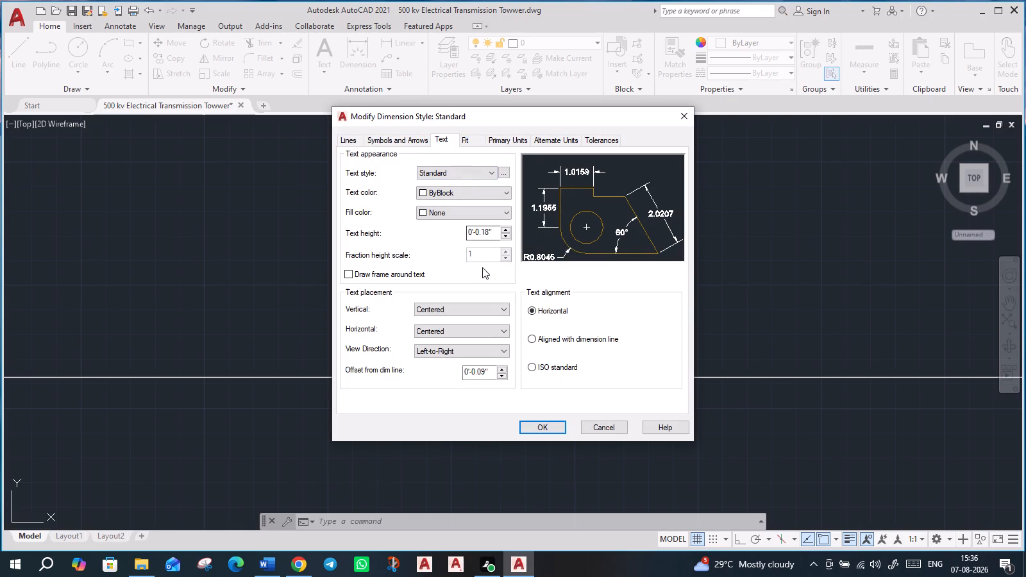
click(491, 233)
drag(491, 233, 442, 230)
text(1')
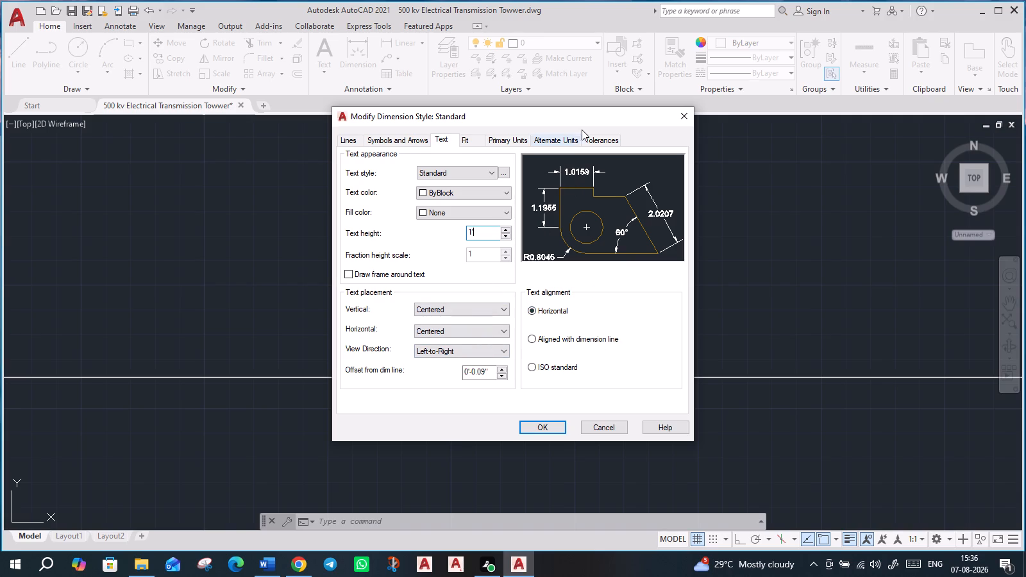
drag(582, 114, 265, 113)
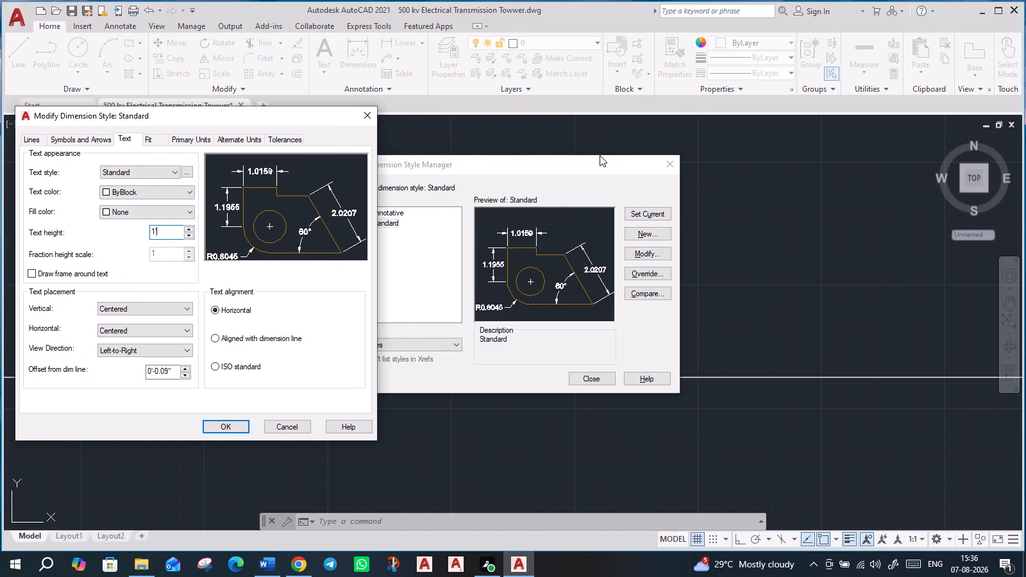
drag(600, 155, 582, 179)
Set the Standard dimension style's primary units to Engineering with 0'-0" precision, apply the changes and make the style current.
click(71, 141)
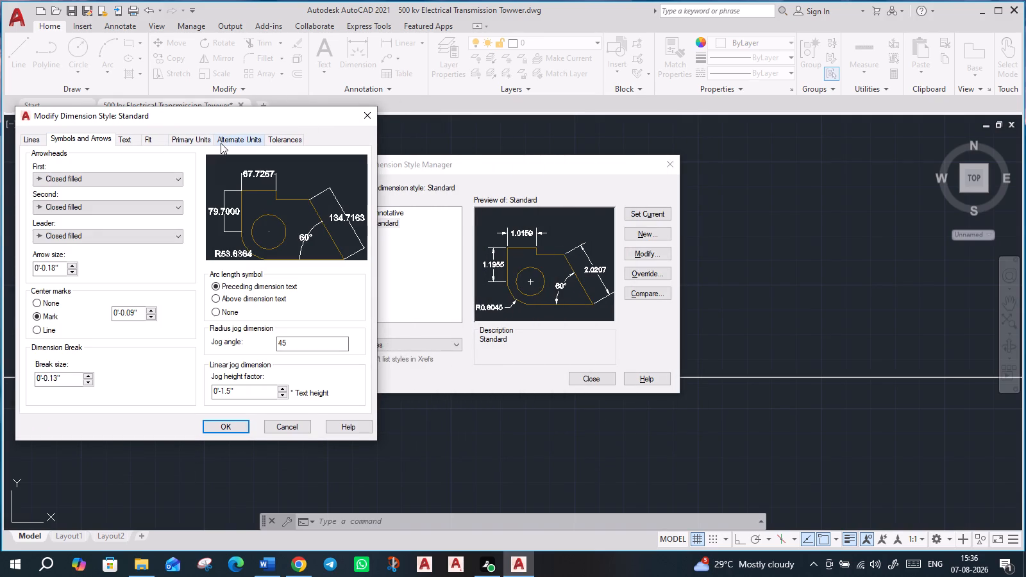
click(204, 141)
click(151, 170)
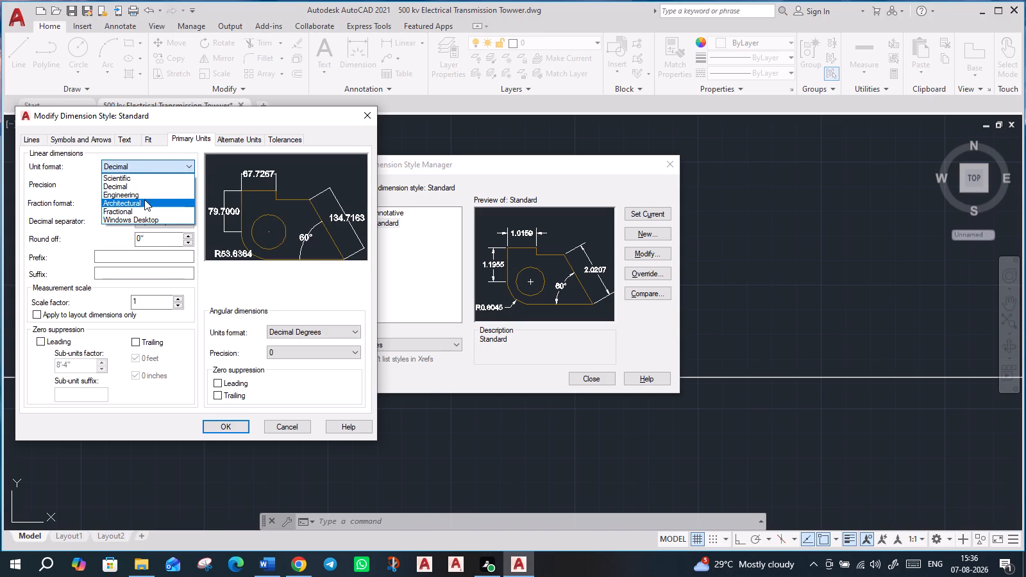
click(144, 194)
click(151, 187)
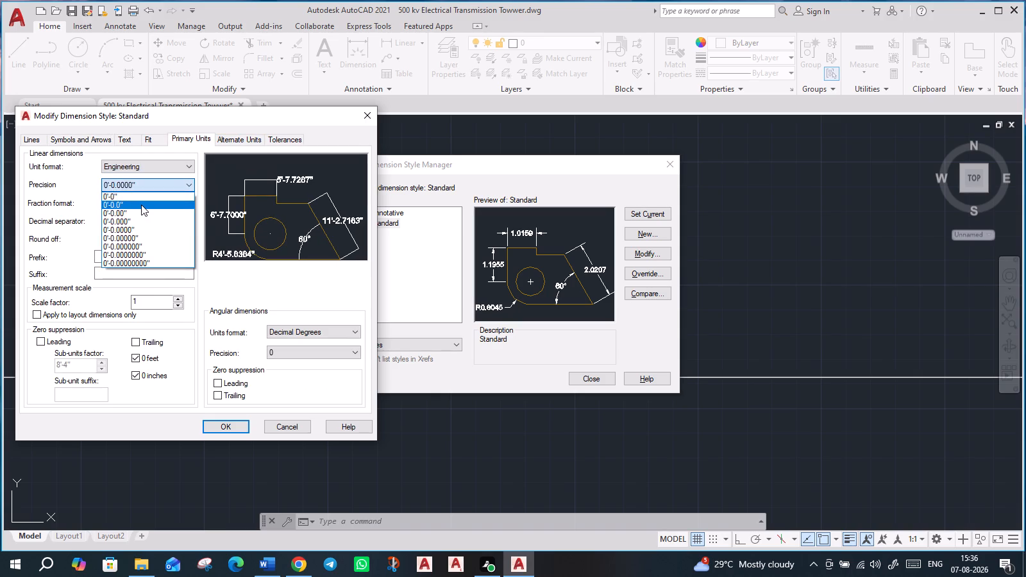
click(140, 196)
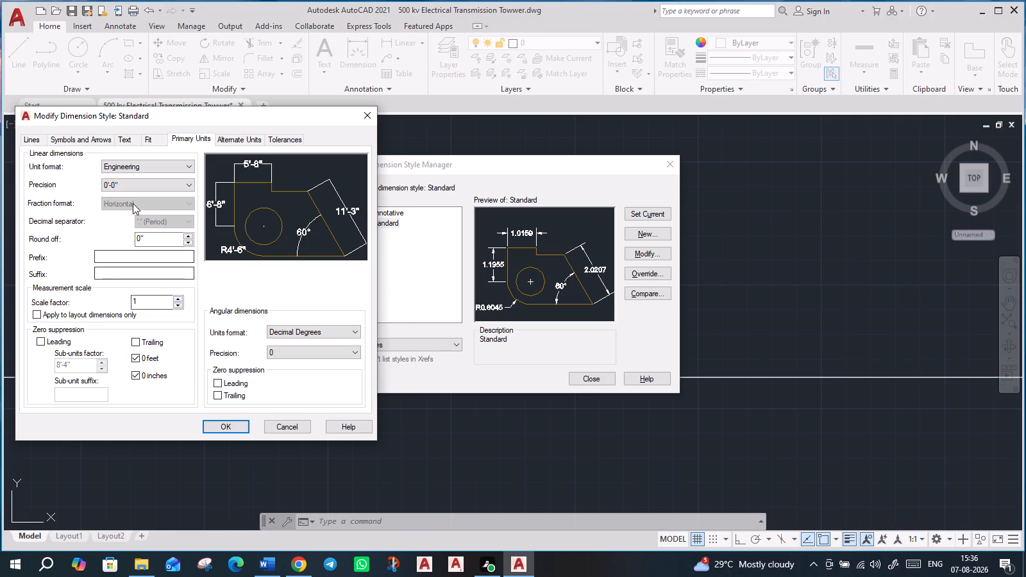
click(223, 428)
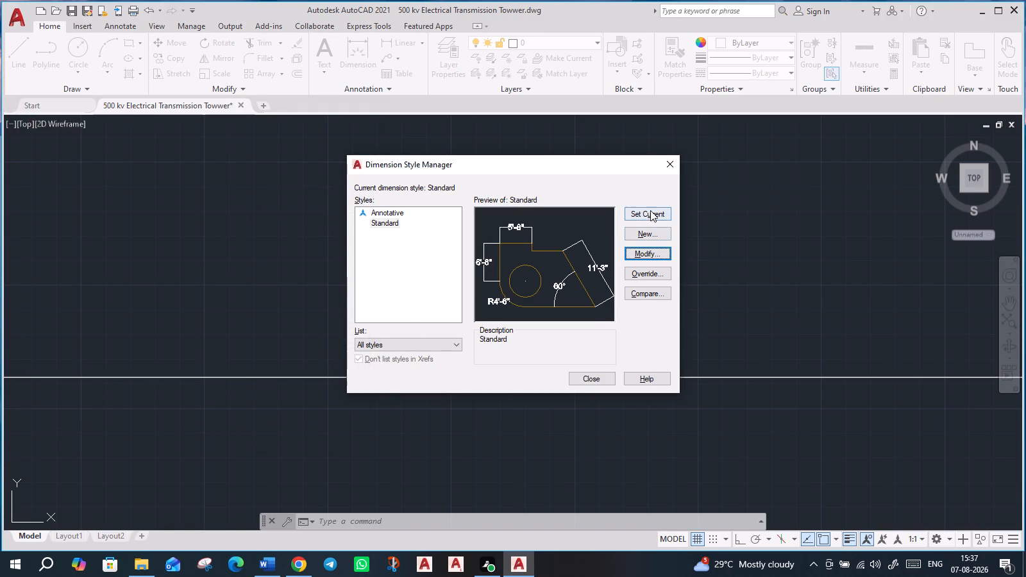
click(650, 210)
click(646, 215)
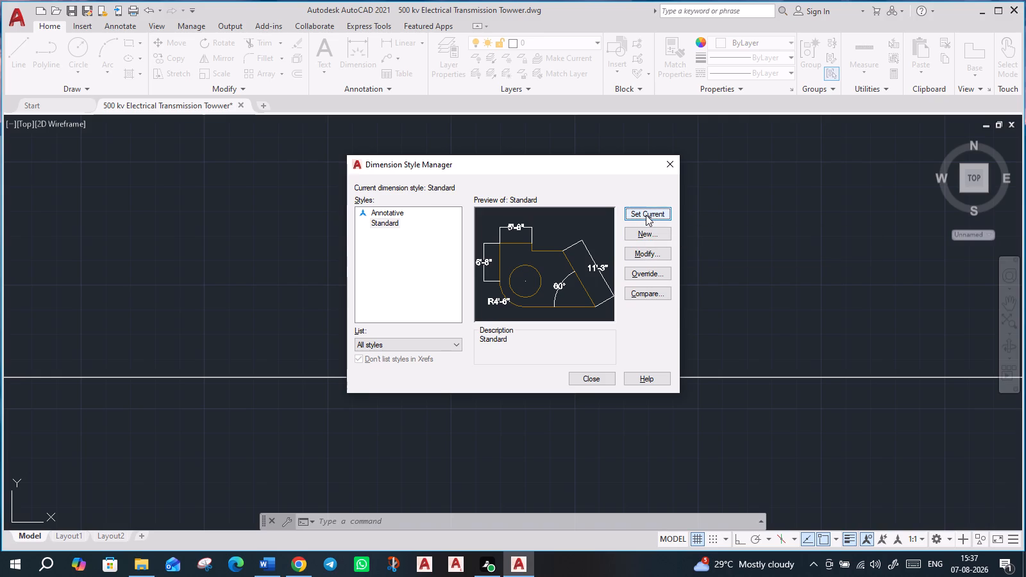
click(591, 382)
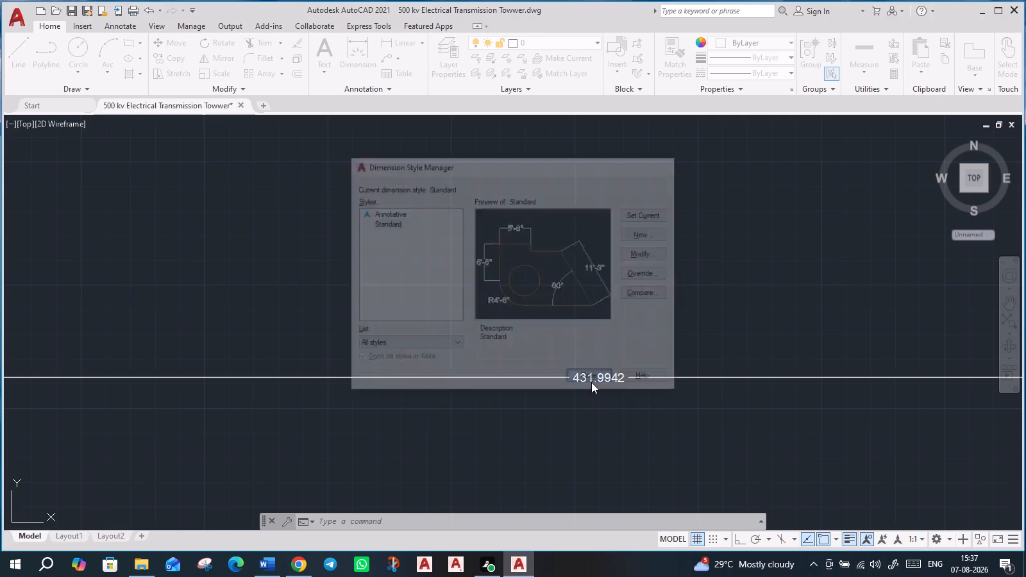
scroll(613, 399, down, 7)
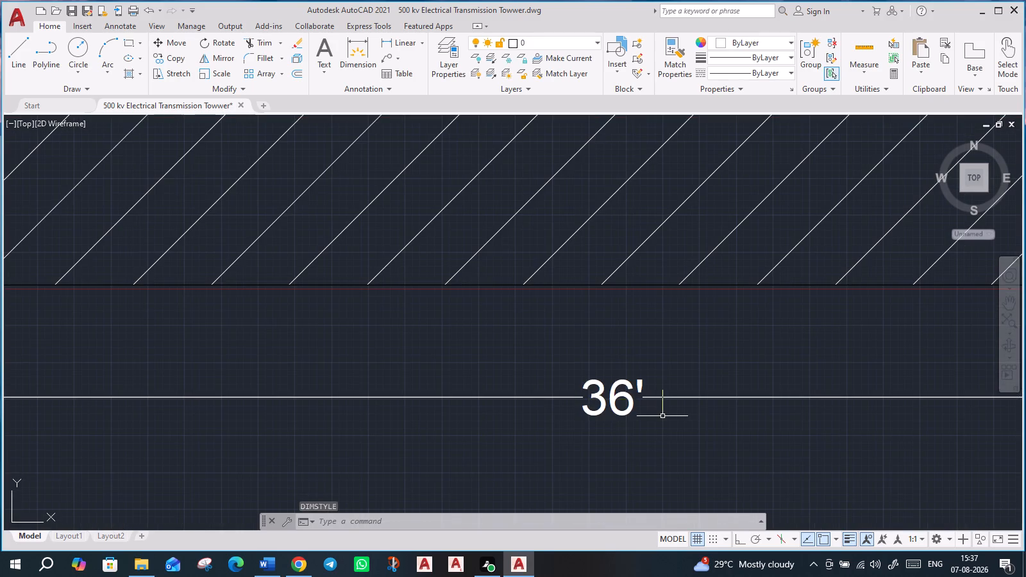
Set the arrow size of the Standard dimension style to 2'-1.18".
scroll(663, 416, down, 3)
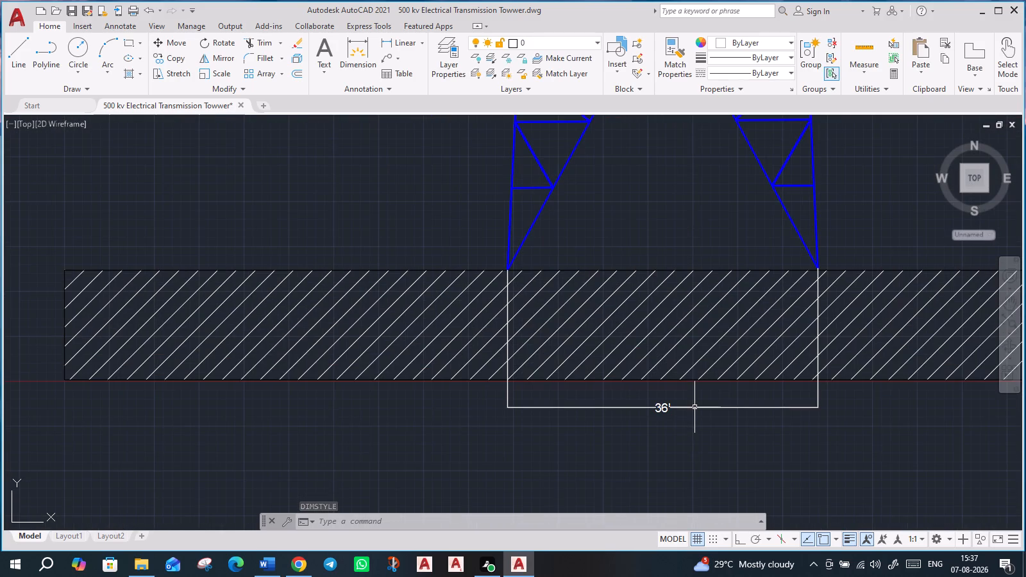
middle_drag(730, 419, 693, 497)
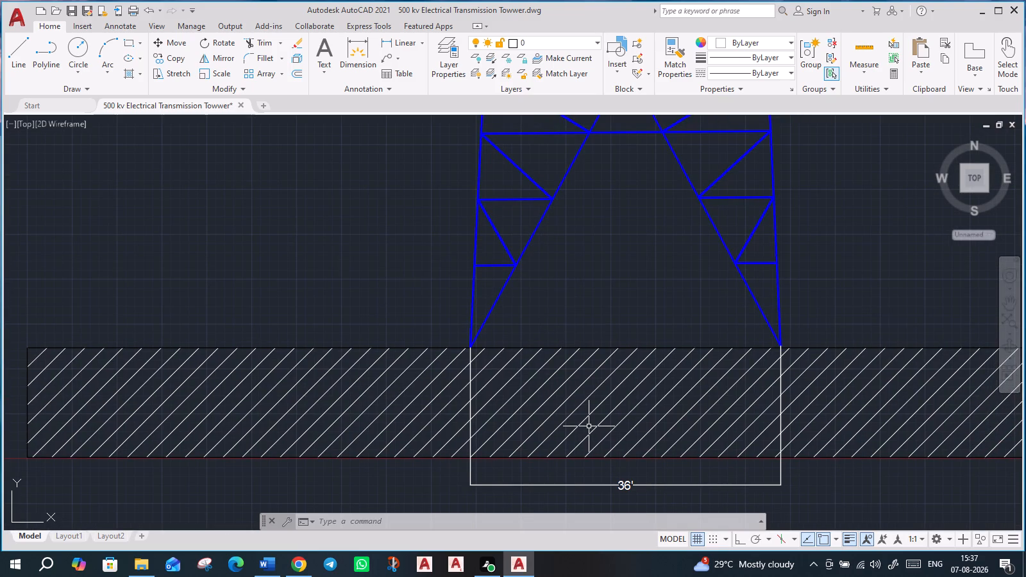
key(d)
key(Return)
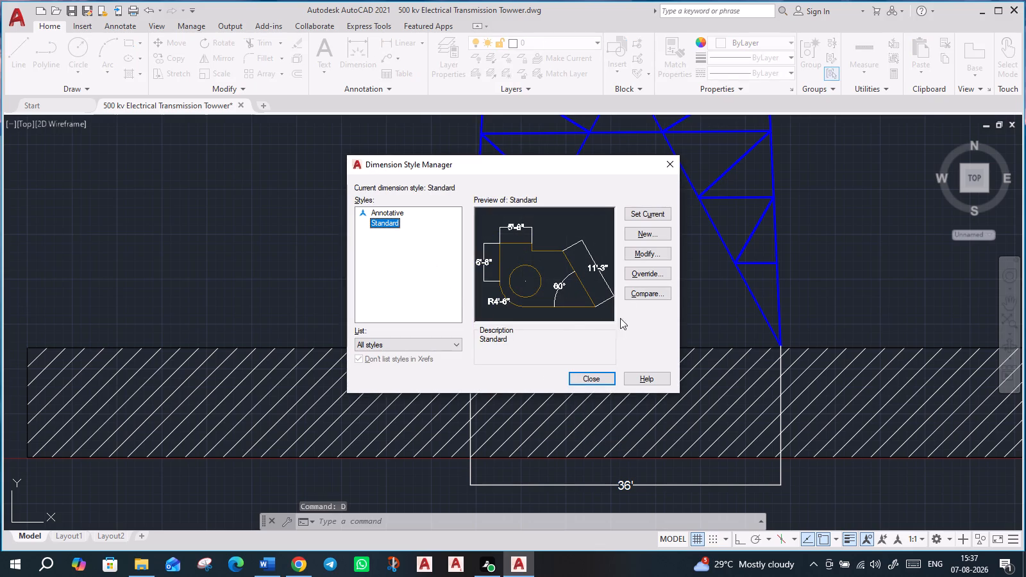
click(636, 260)
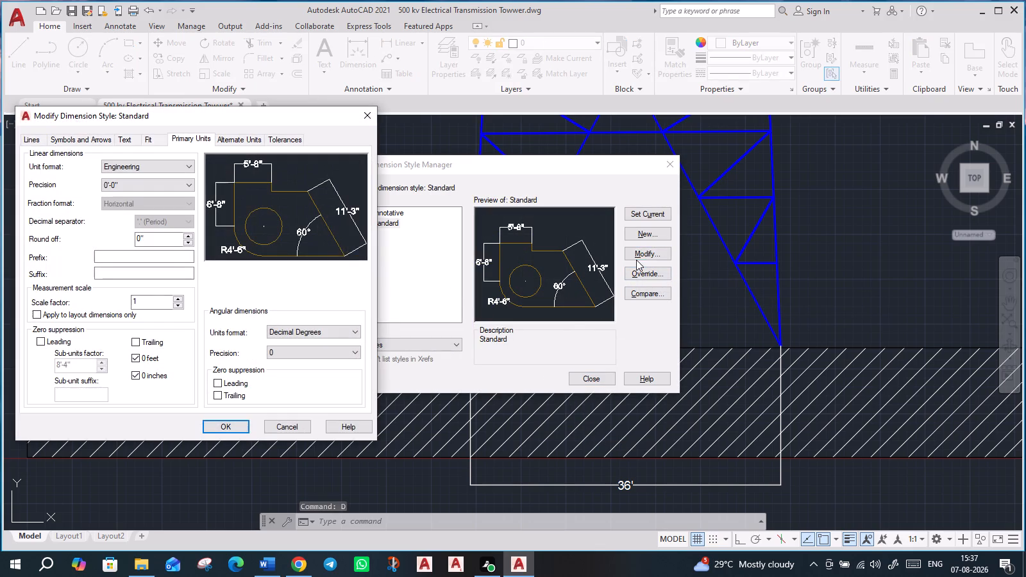
click(81, 142)
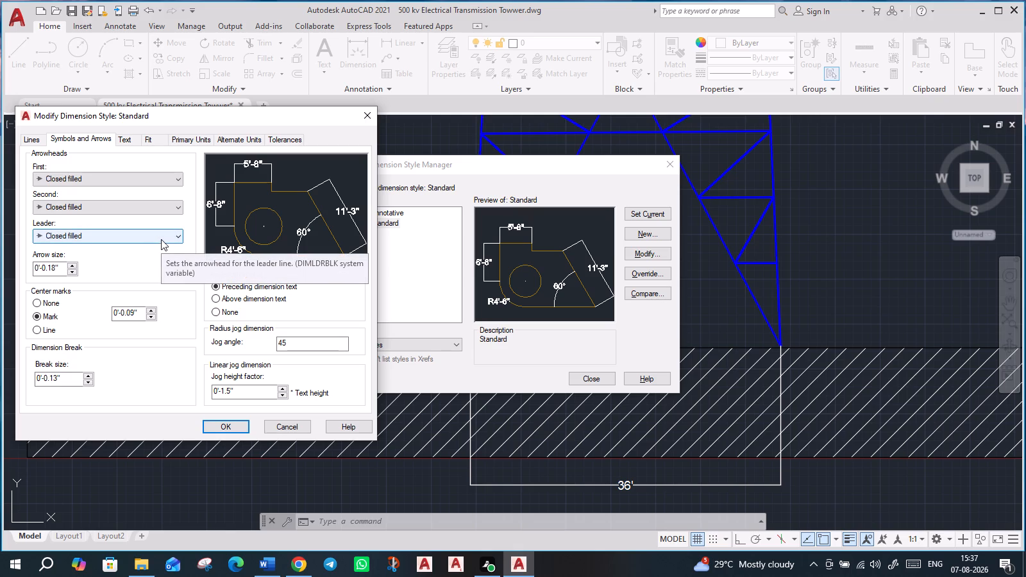
click(71, 263)
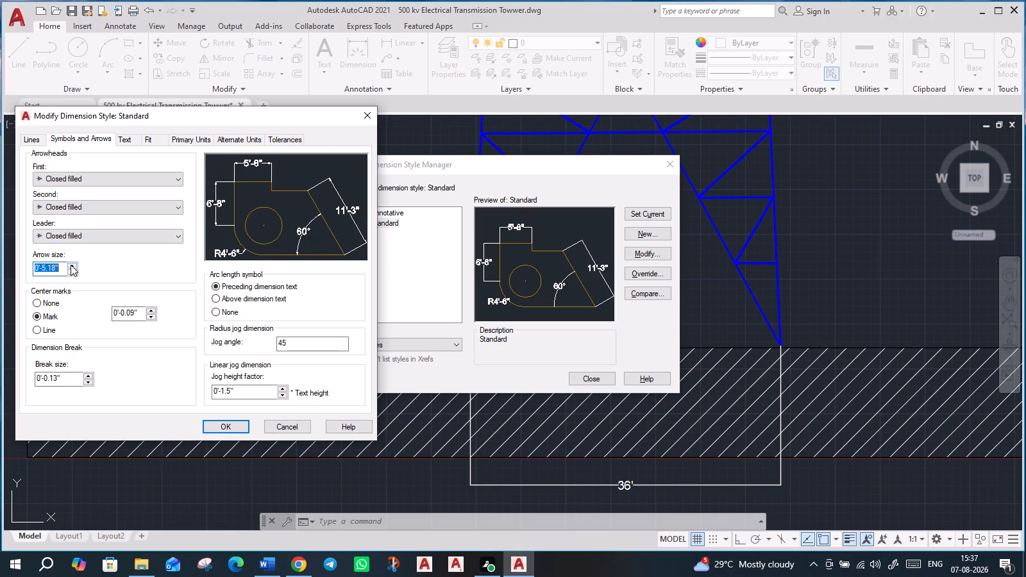
triple_click(71, 265)
click(71, 265)
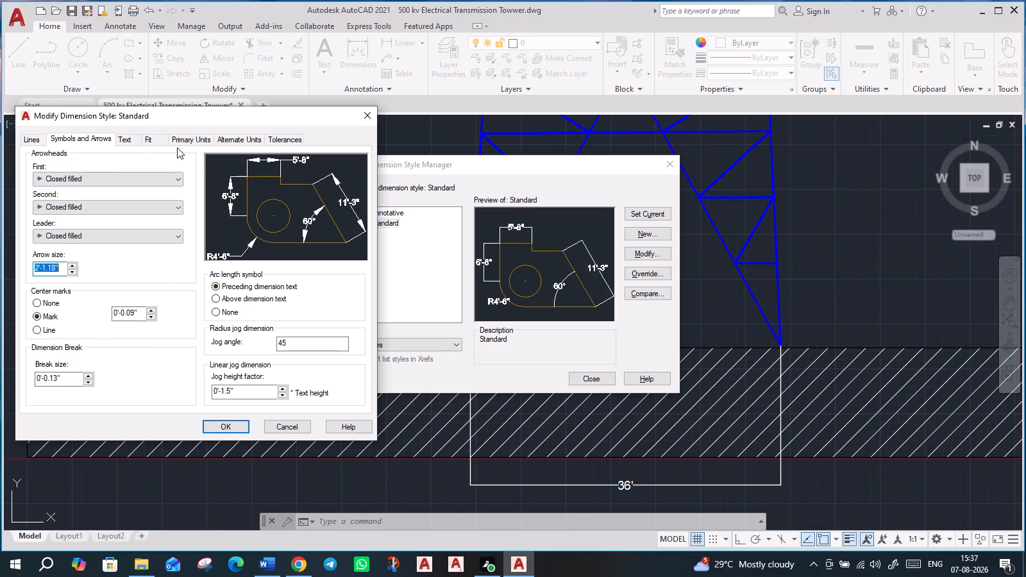
Set the Standard dimension style's dimension line color to Cyan, apply the changes and make the style current.
click(30, 137)
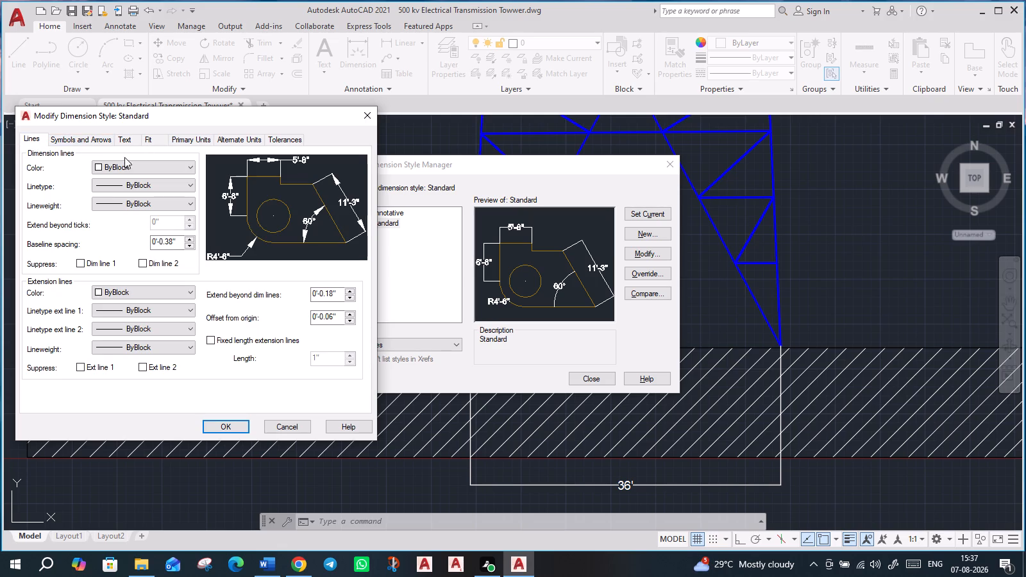
click(131, 168)
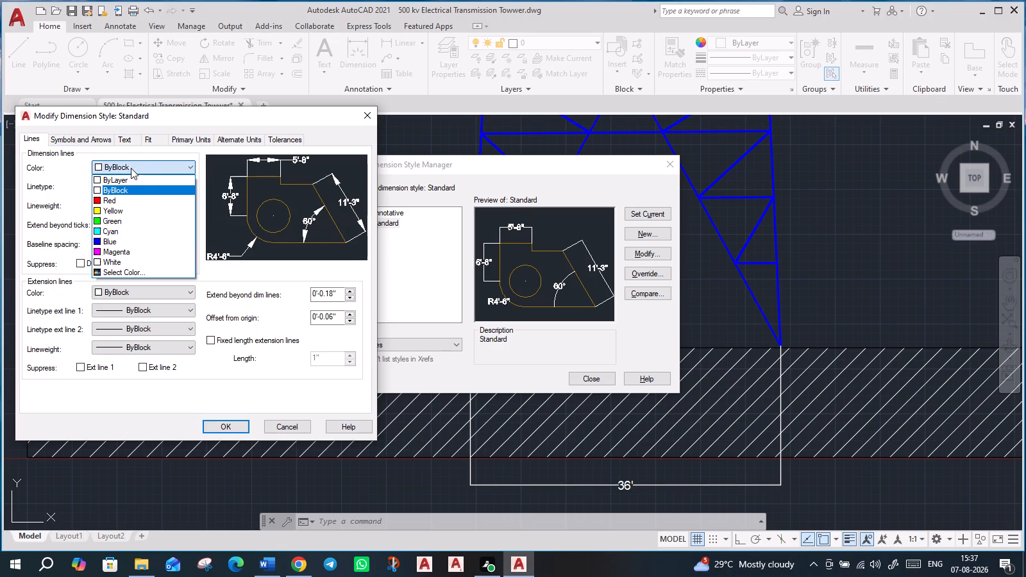
click(119, 232)
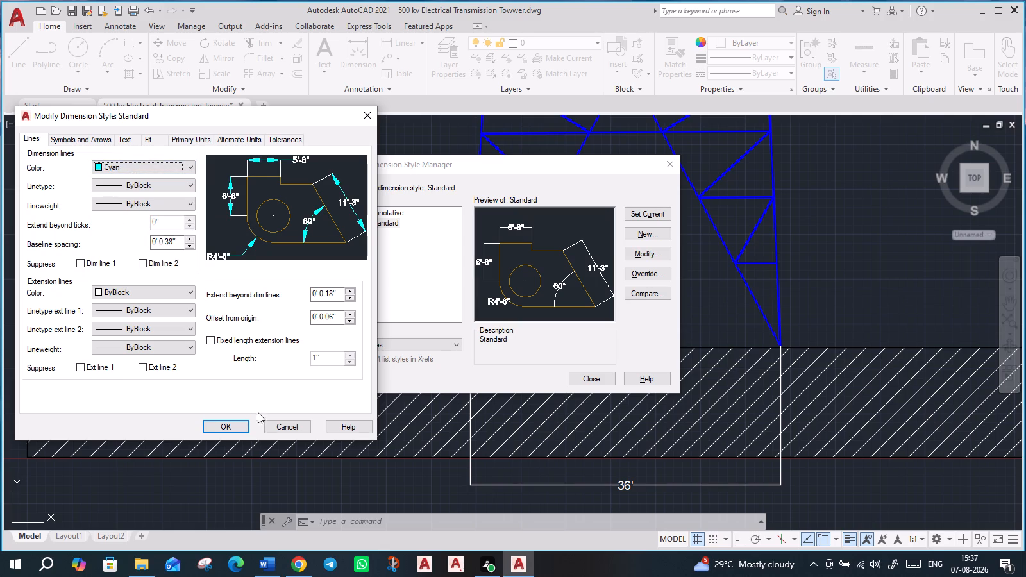
click(217, 424)
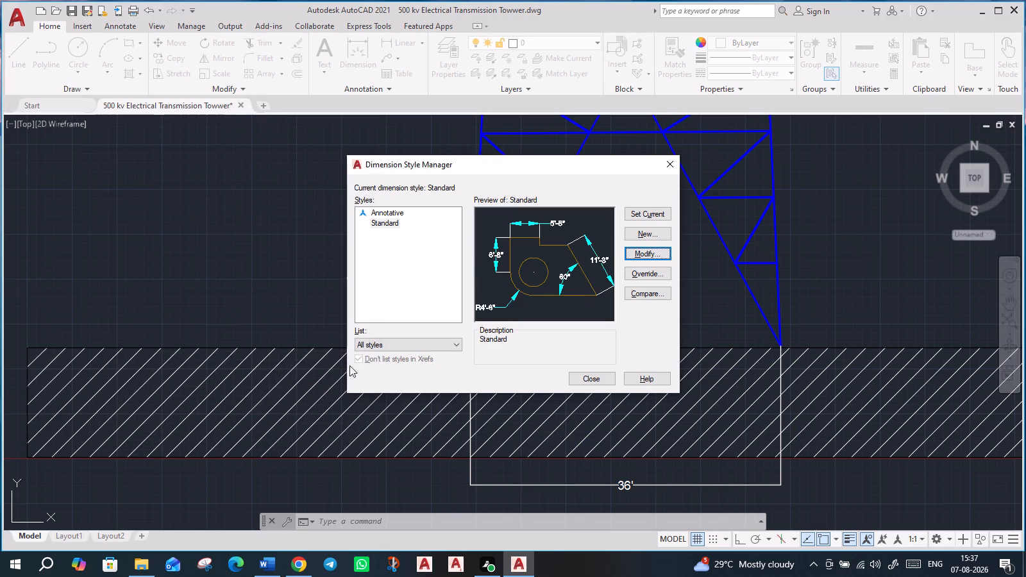
click(643, 213)
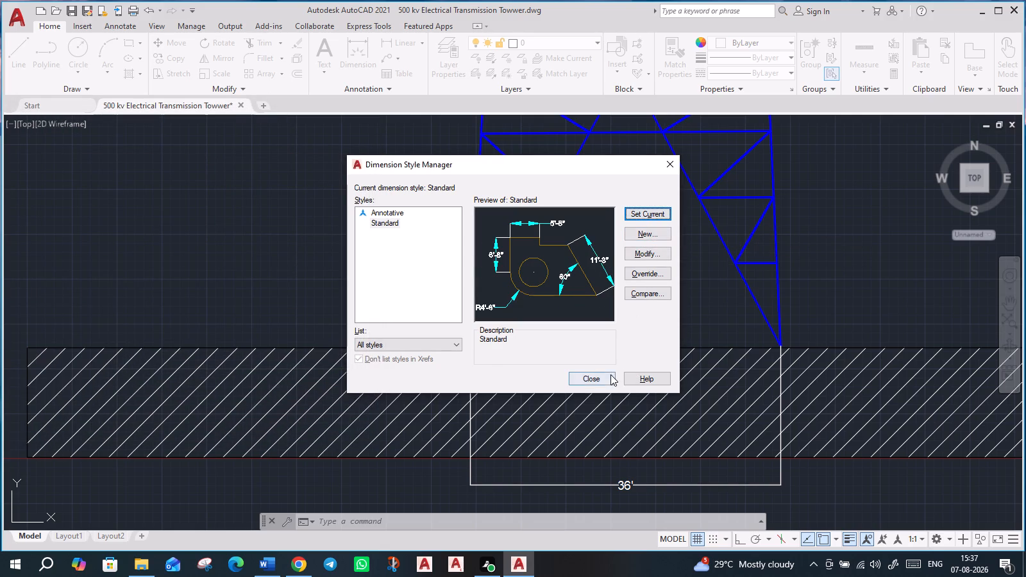
click(595, 374)
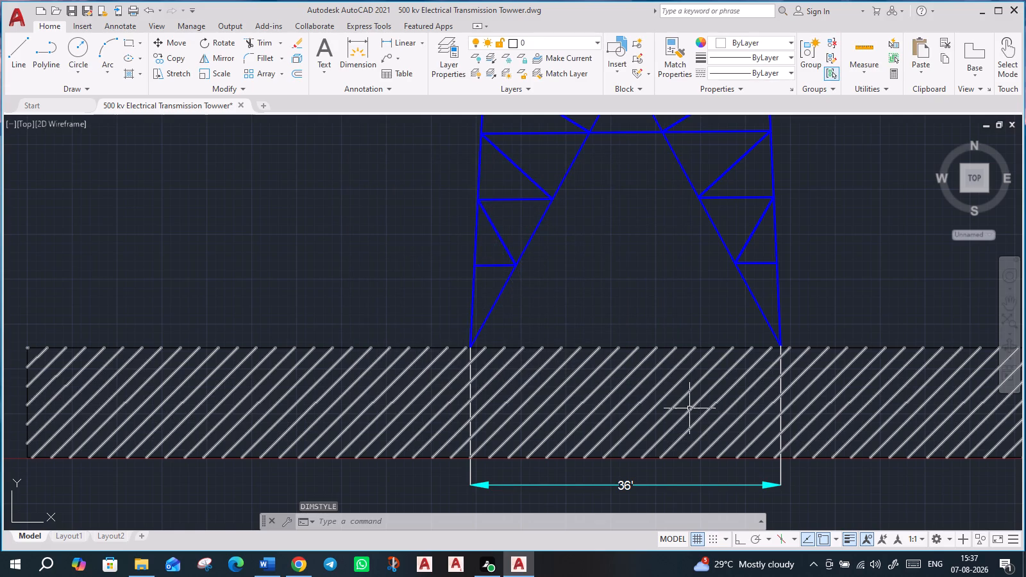
Add a horizontal linear dimension from the crossarm's top centre to the tip of the tower's left peak, placed just above the peak.
scroll(689, 408, down, 2)
middle_drag(793, 317, 682, 474)
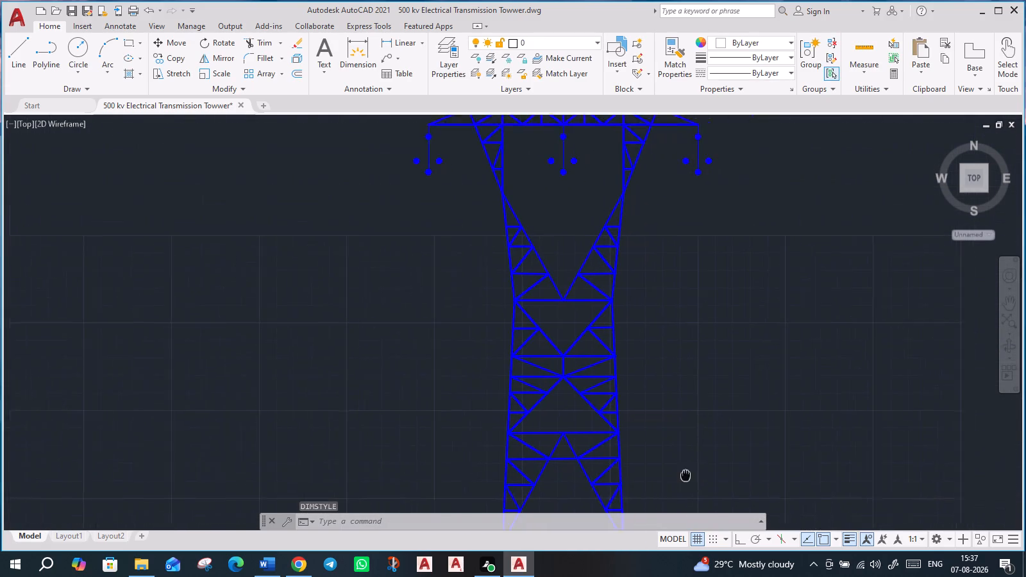
middle_drag(682, 474, 674, 463)
middle_drag(655, 242, 601, 542)
scroll(380, 362, up, 1)
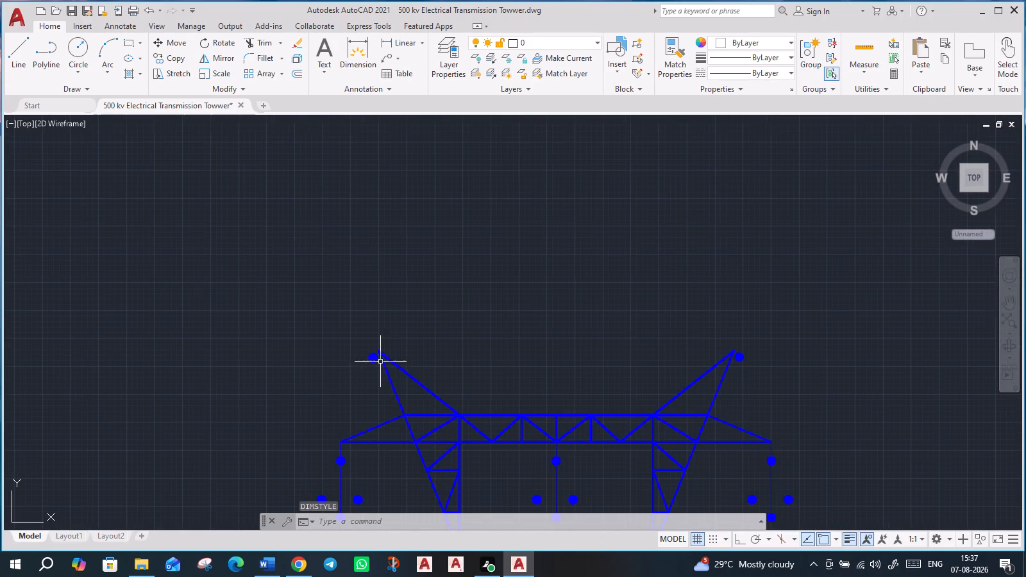
scroll(484, 374, down, 2)
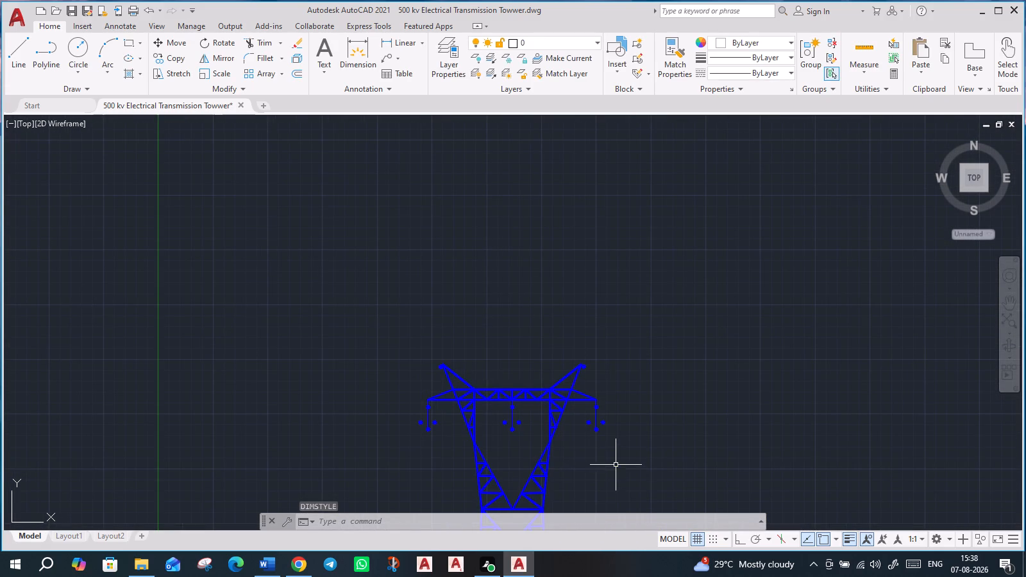
scroll(612, 464, up, 2)
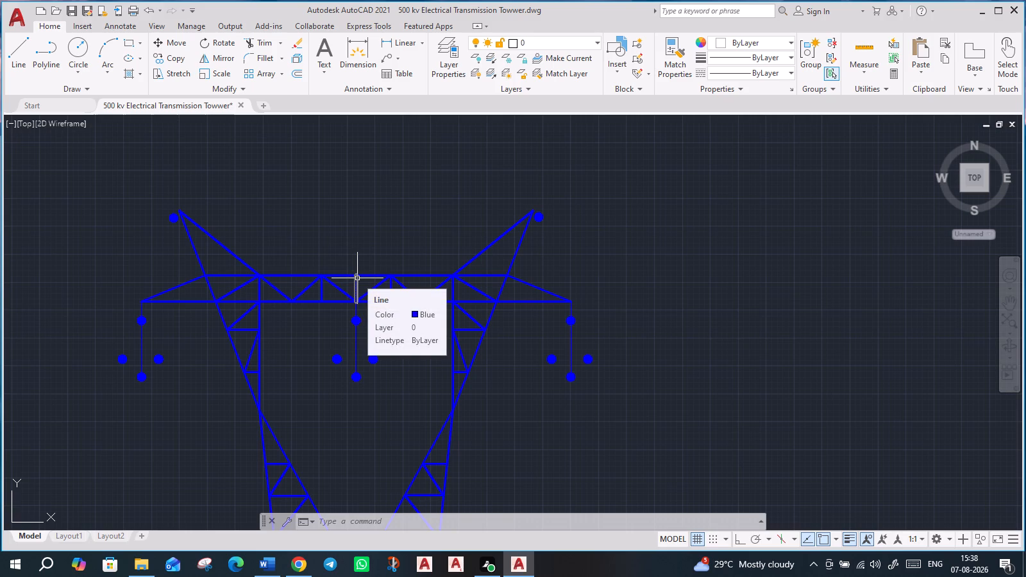
click(391, 42)
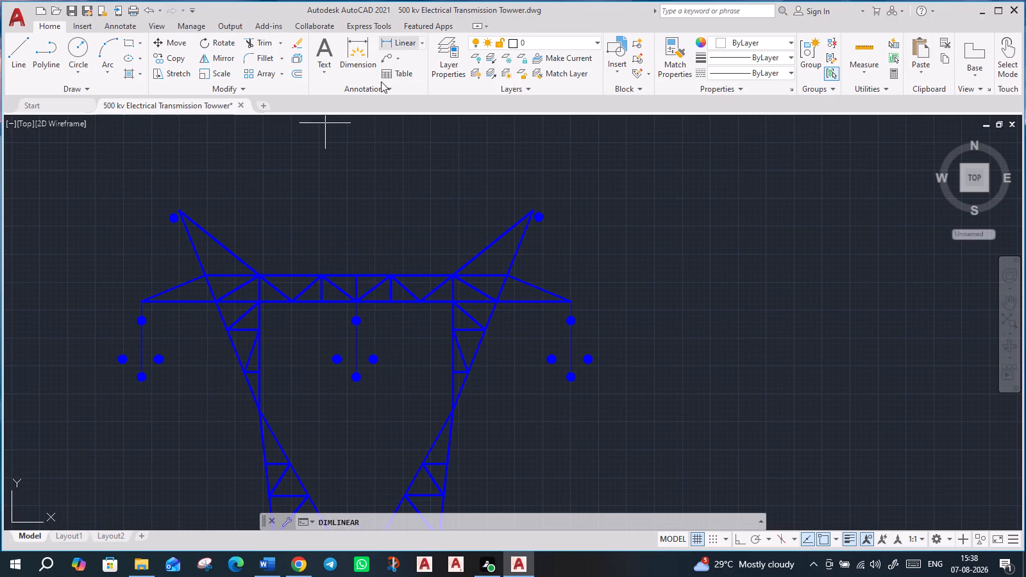
click(353, 278)
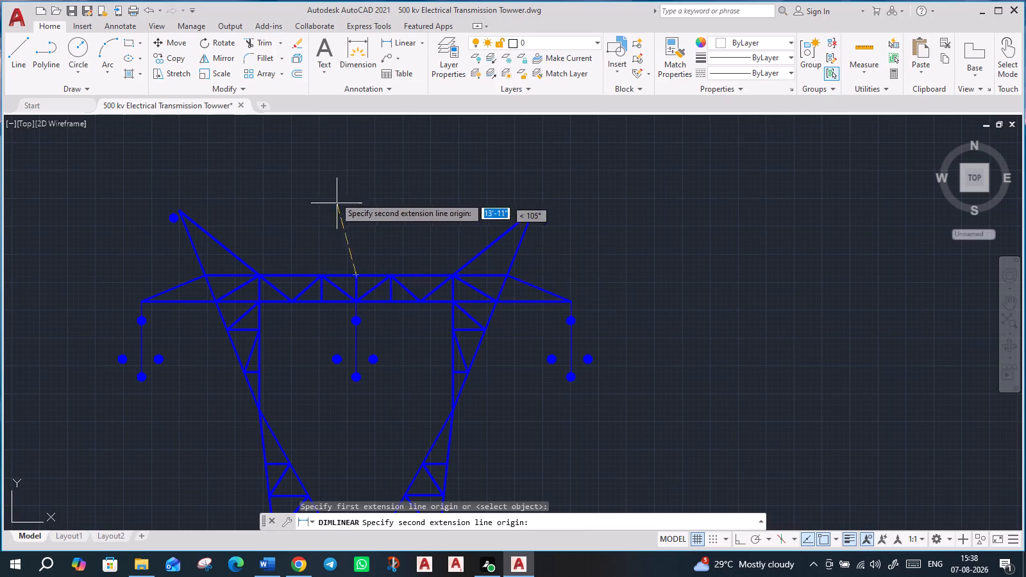
click(181, 207)
click(295, 199)
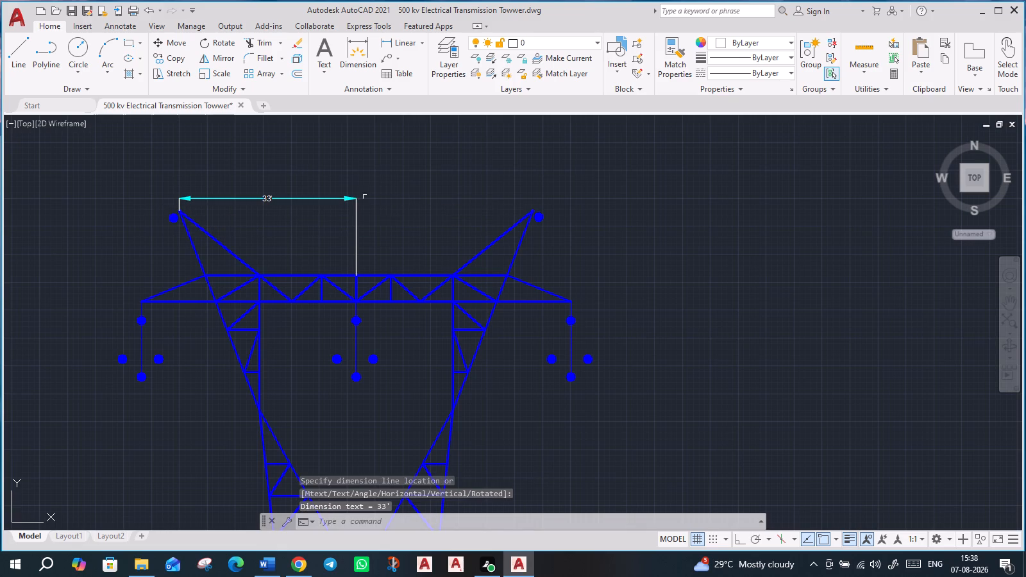
Add a horizontal linear dimension from the right peak's tip to the tower's centre line, aligned with the left half's dimension.
click(401, 43)
click(531, 210)
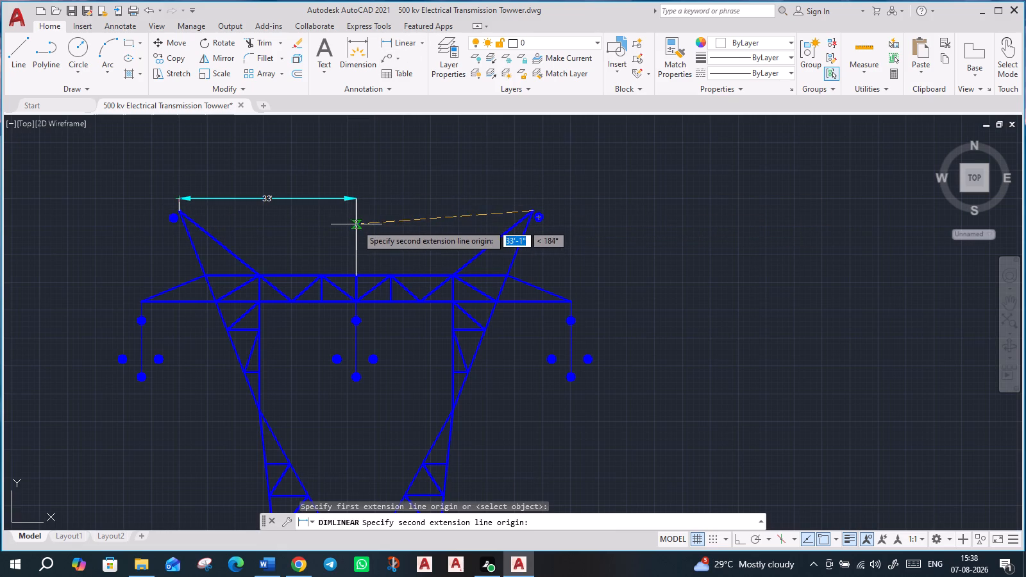
click(356, 206)
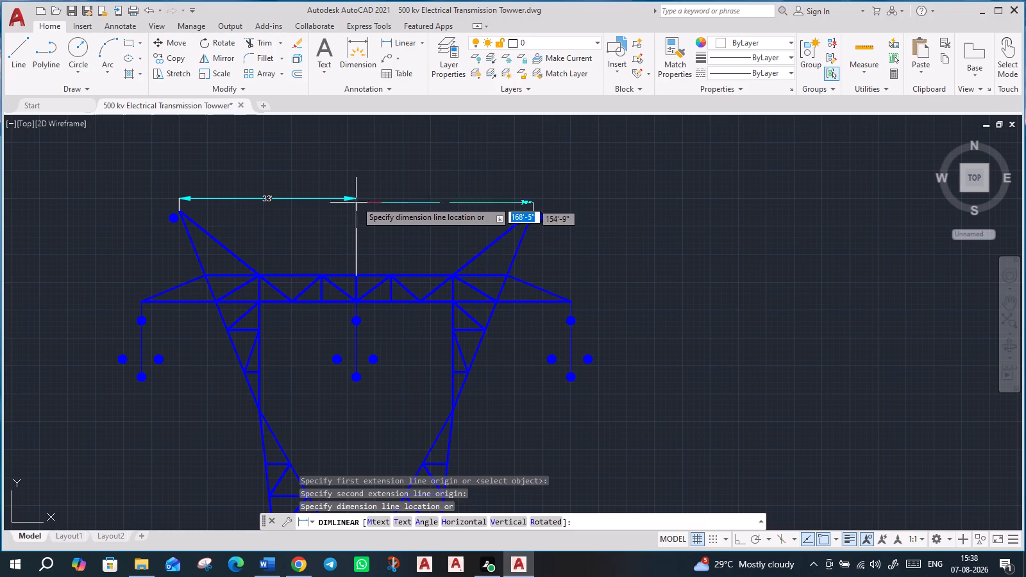
click(357, 196)
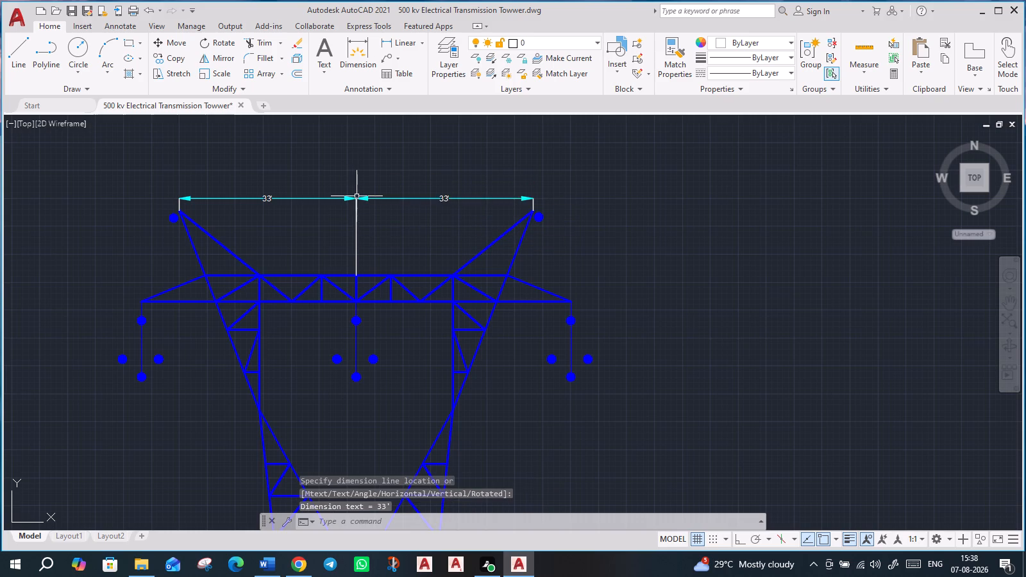
Add a vertical linear dimension from the crossarm's left tip down to the lowest conductor of its insulator string, placed left of the string.
middle_drag(630, 302, 630, 205)
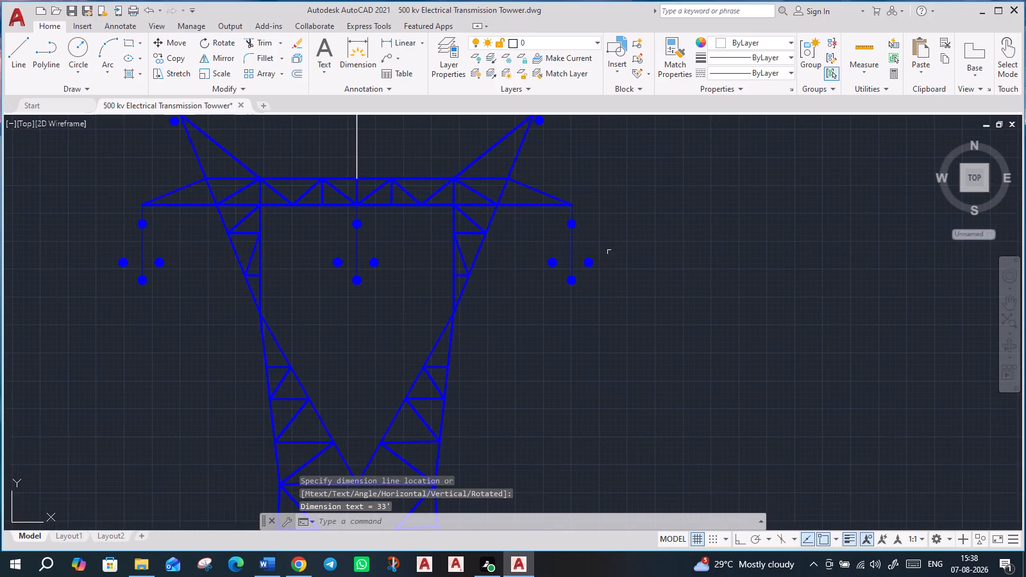
scroll(601, 283, down, 1)
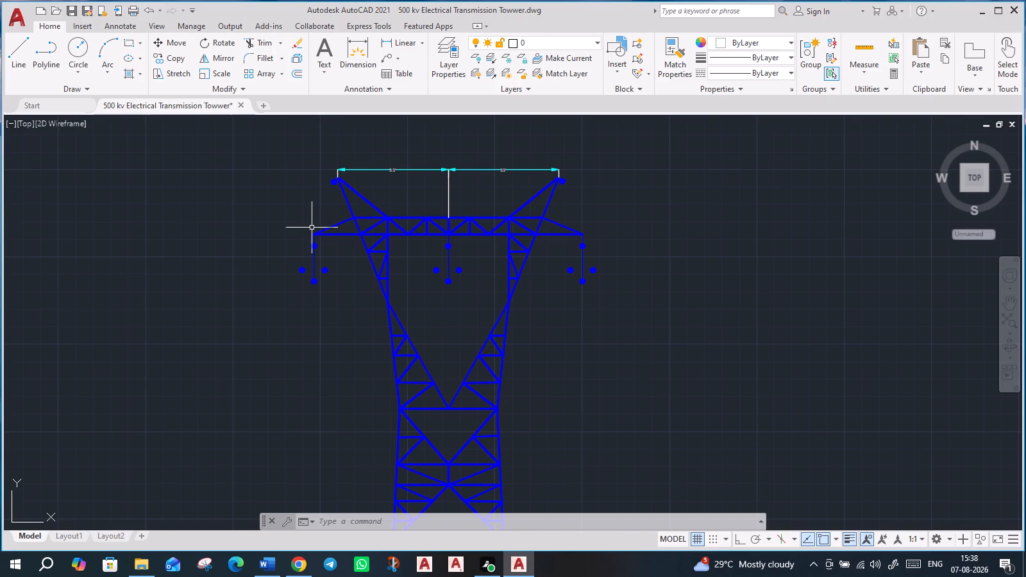
scroll(312, 228, up, 2)
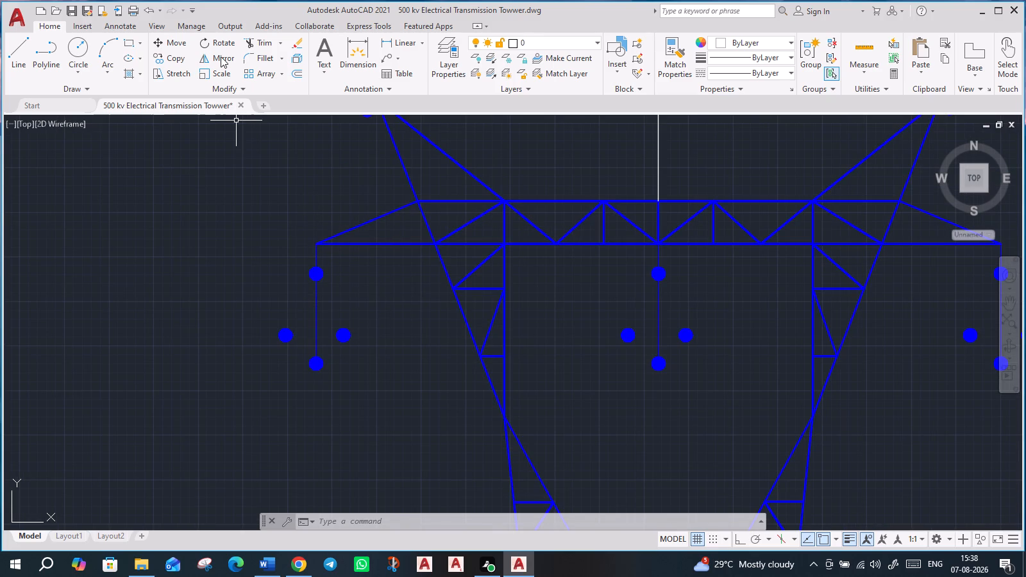
click(398, 46)
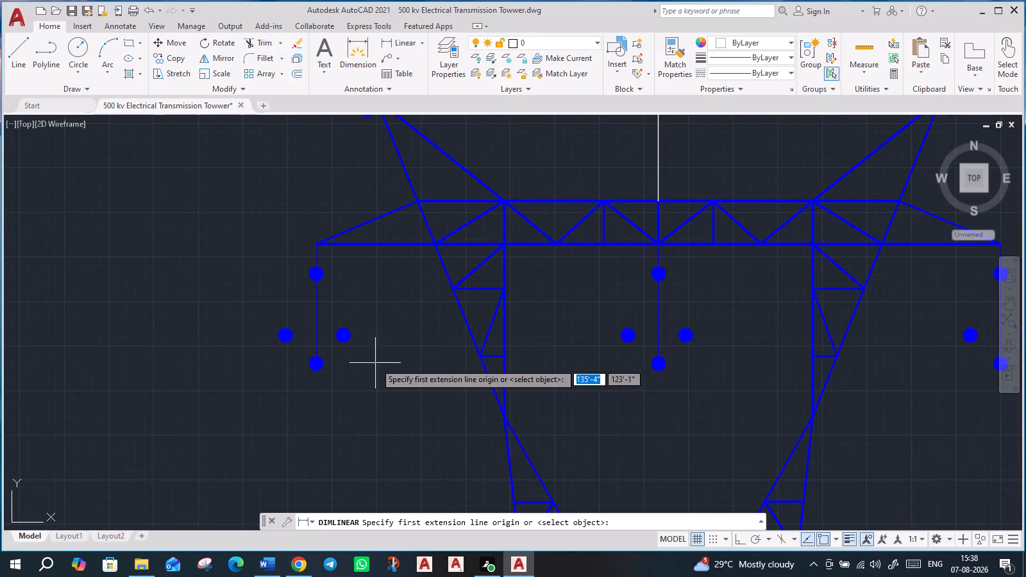
click(314, 243)
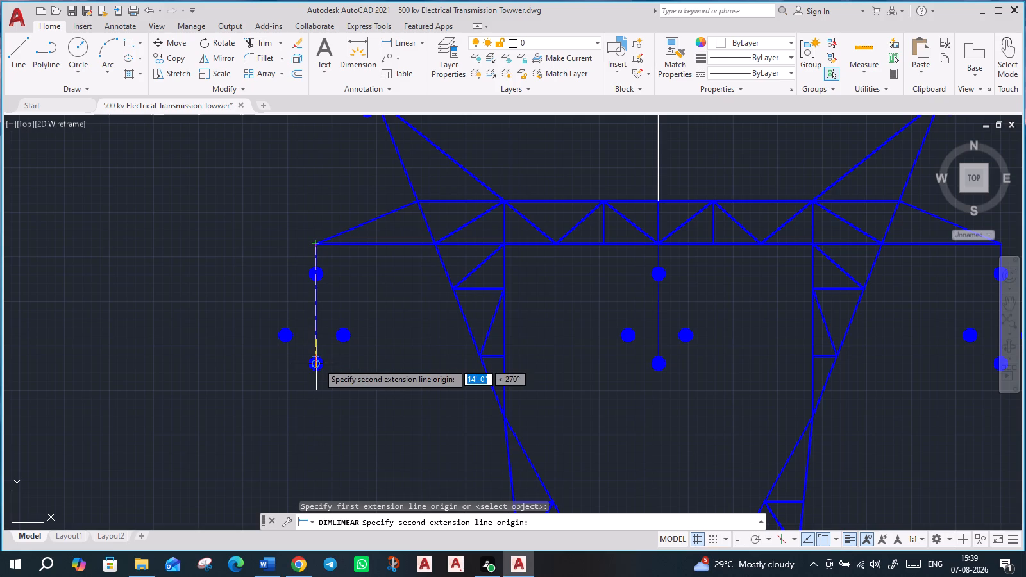
click(318, 363)
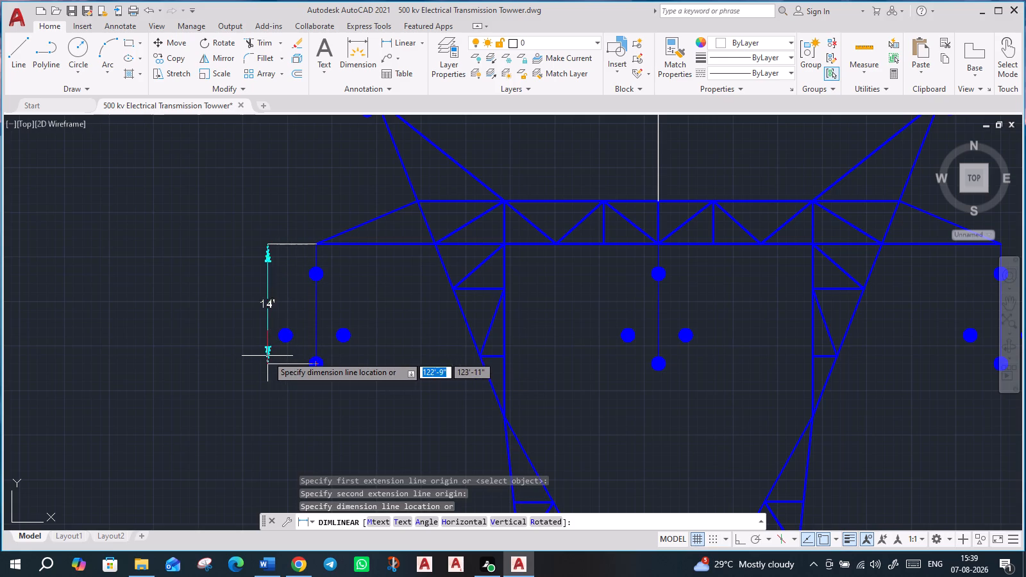
click(253, 356)
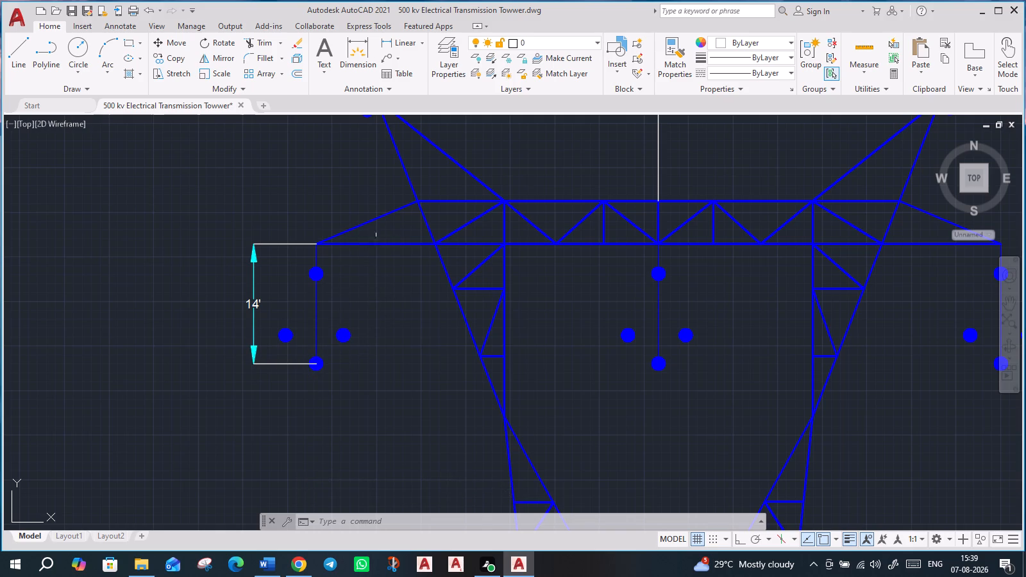
Add a vertical linear dimension from the crossarm's left tip up to the left peak's tip, placed outside the tower on the left.
scroll(396, 303, down, 1)
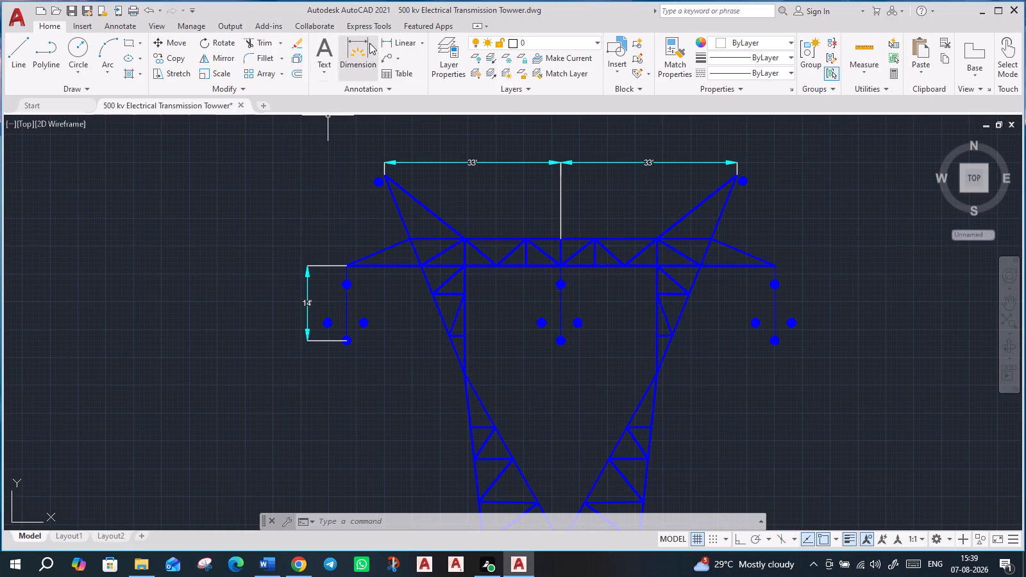
click(391, 40)
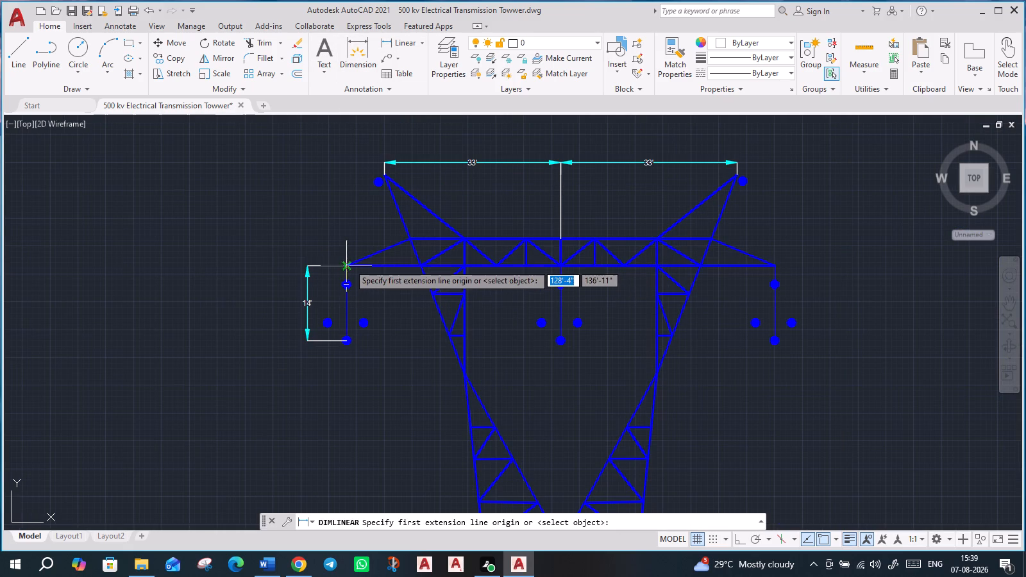
click(349, 264)
click(383, 175)
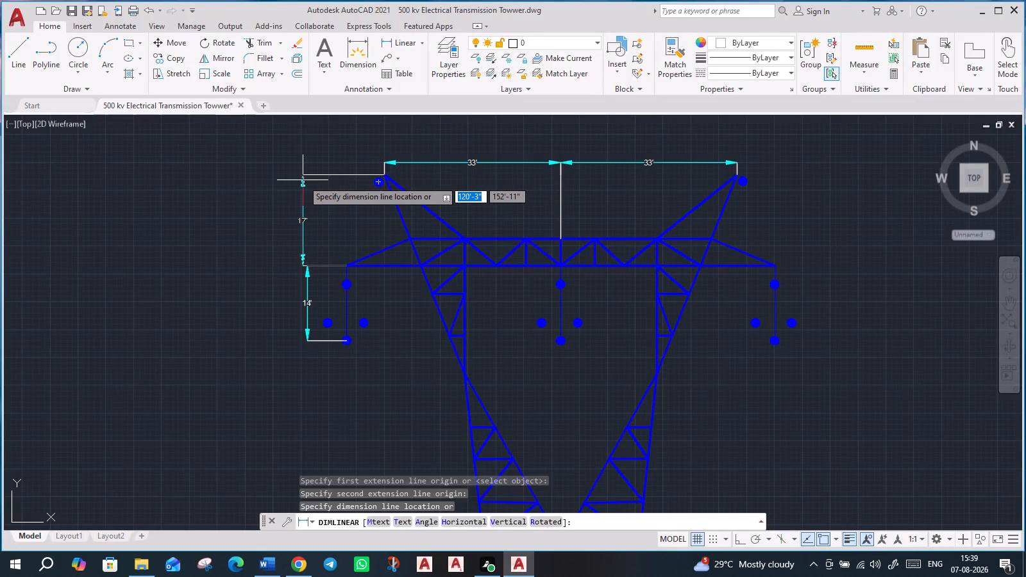
click(254, 183)
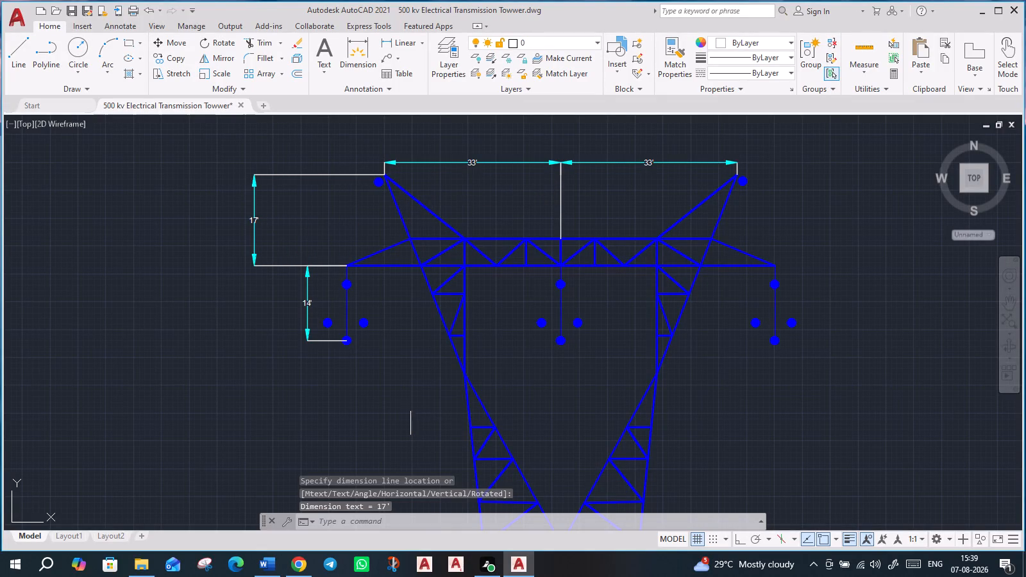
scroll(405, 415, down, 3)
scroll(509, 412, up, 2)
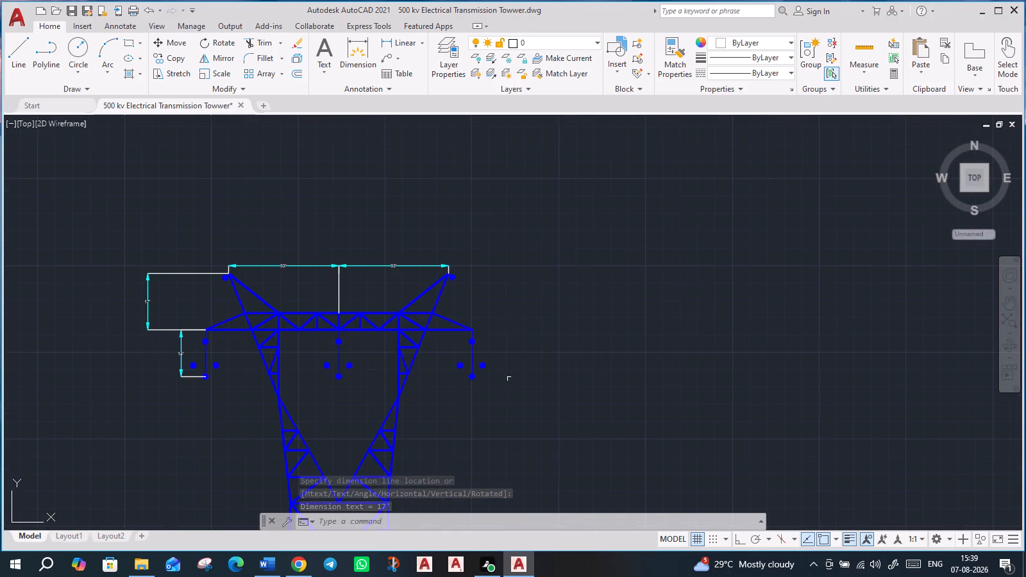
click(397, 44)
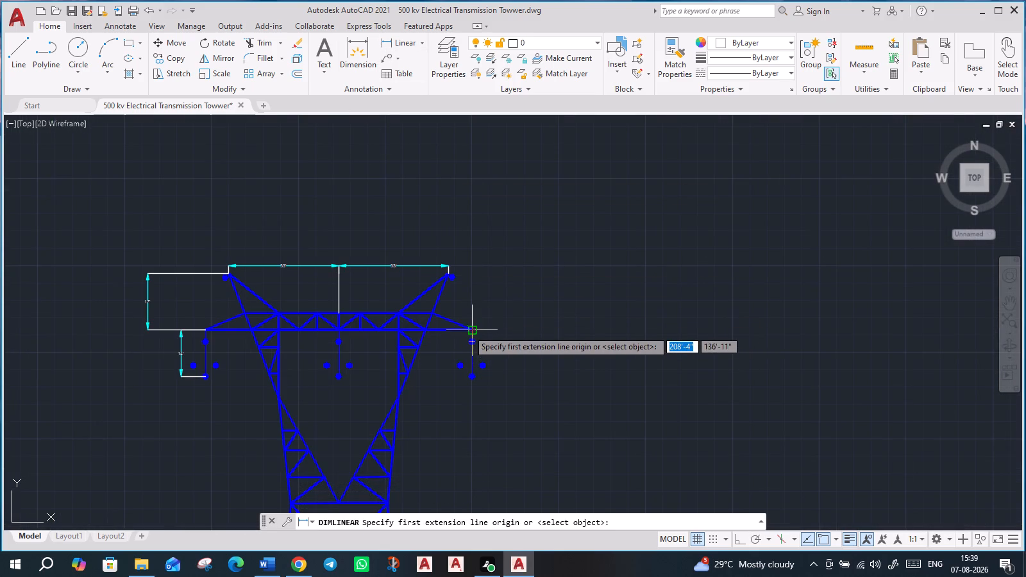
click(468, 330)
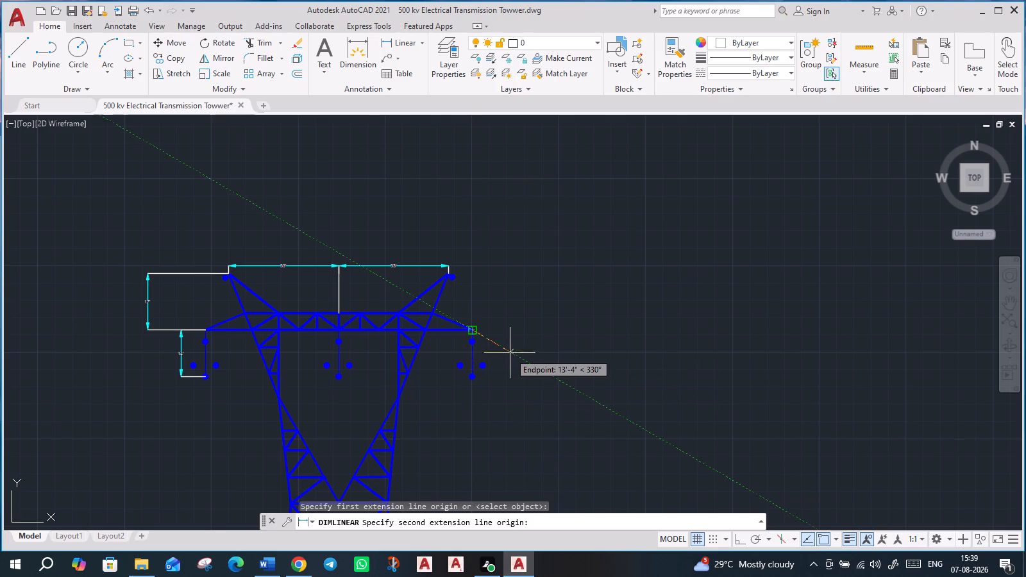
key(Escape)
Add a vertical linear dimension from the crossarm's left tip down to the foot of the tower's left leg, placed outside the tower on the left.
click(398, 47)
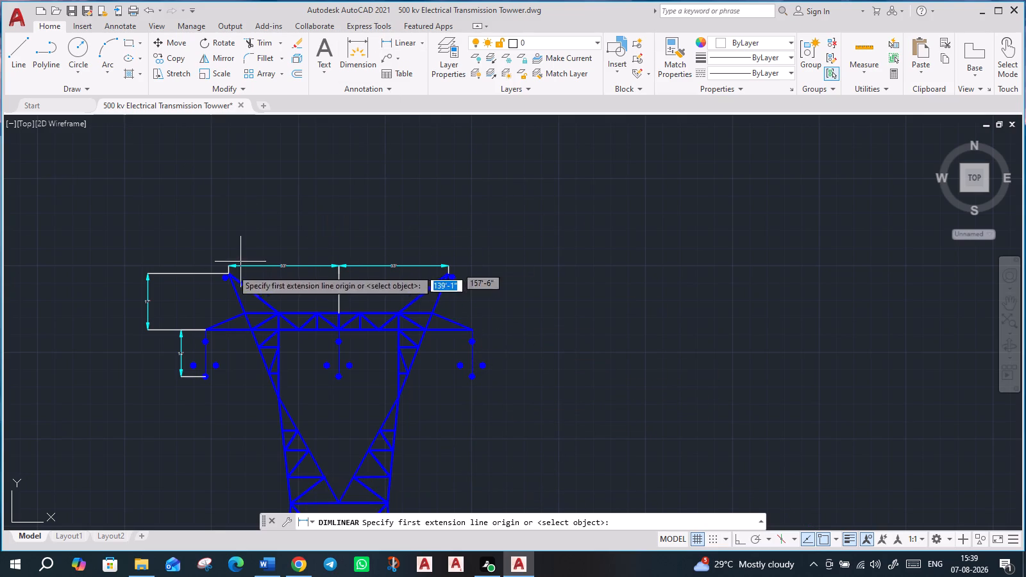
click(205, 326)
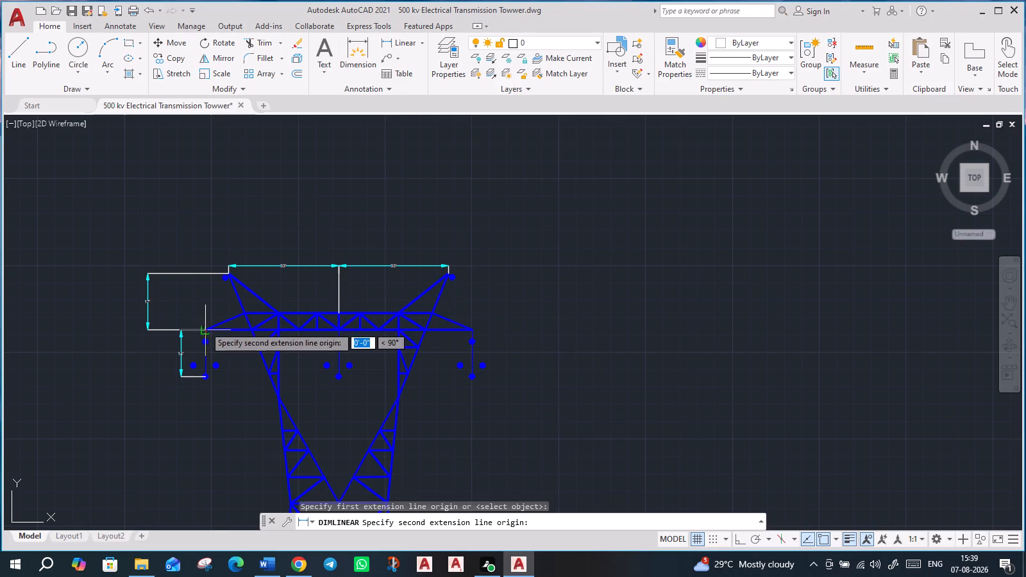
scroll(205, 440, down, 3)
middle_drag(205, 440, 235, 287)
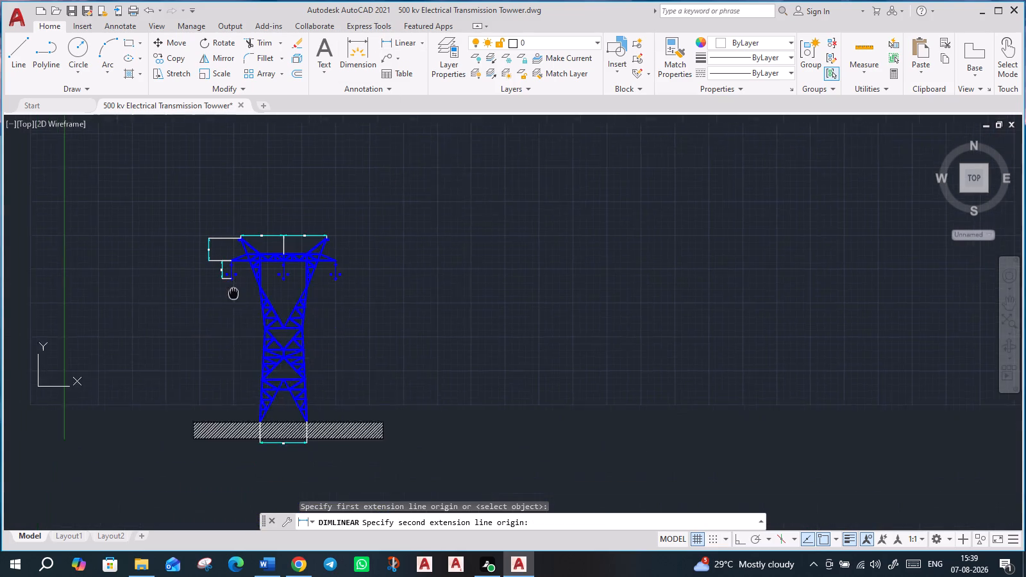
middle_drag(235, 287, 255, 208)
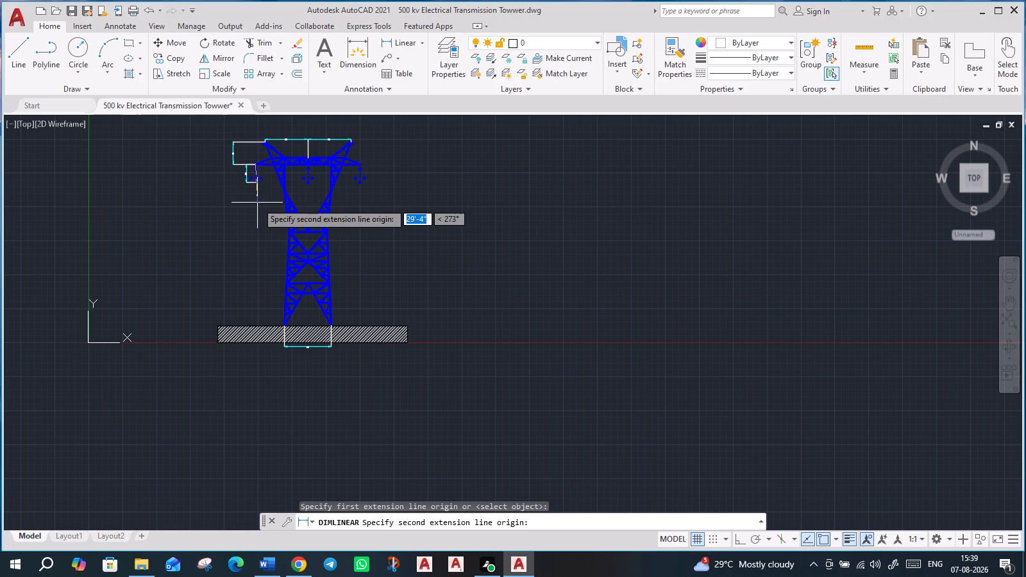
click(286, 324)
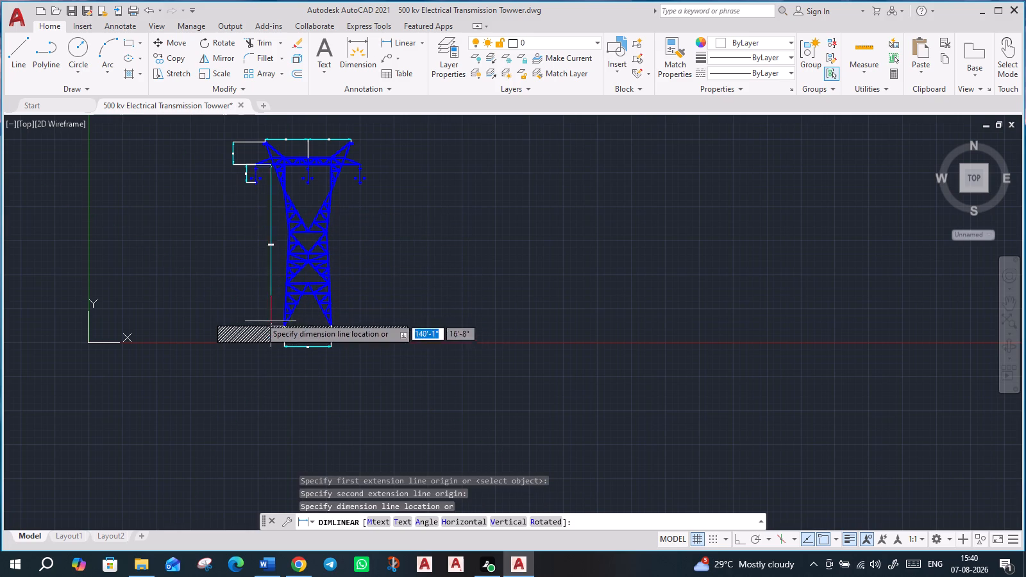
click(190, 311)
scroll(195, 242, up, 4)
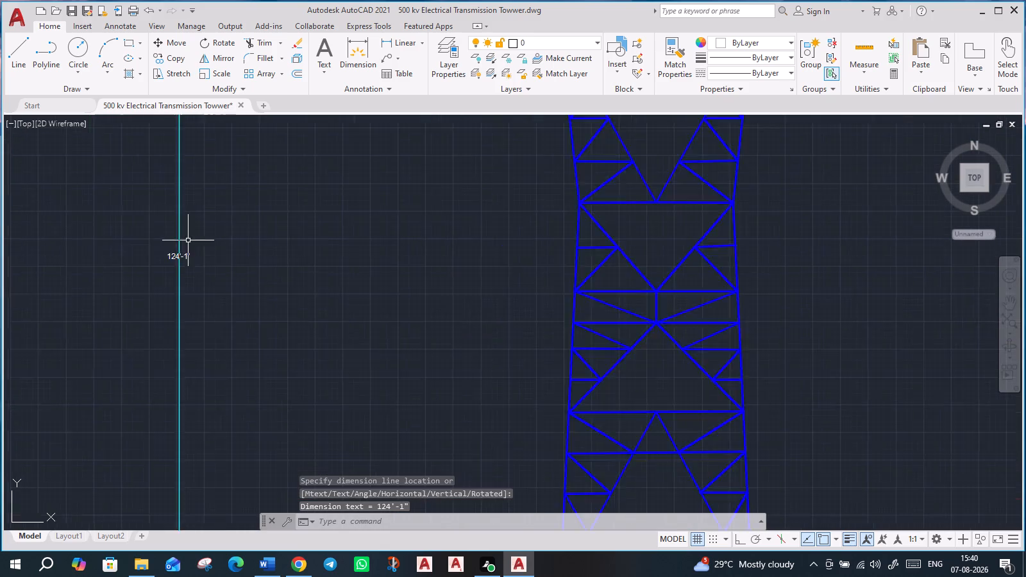
Inspect the dimensions placed around the tower's peaks, crossarm, insulator strings, base and left side.
scroll(246, 272, down, 3)
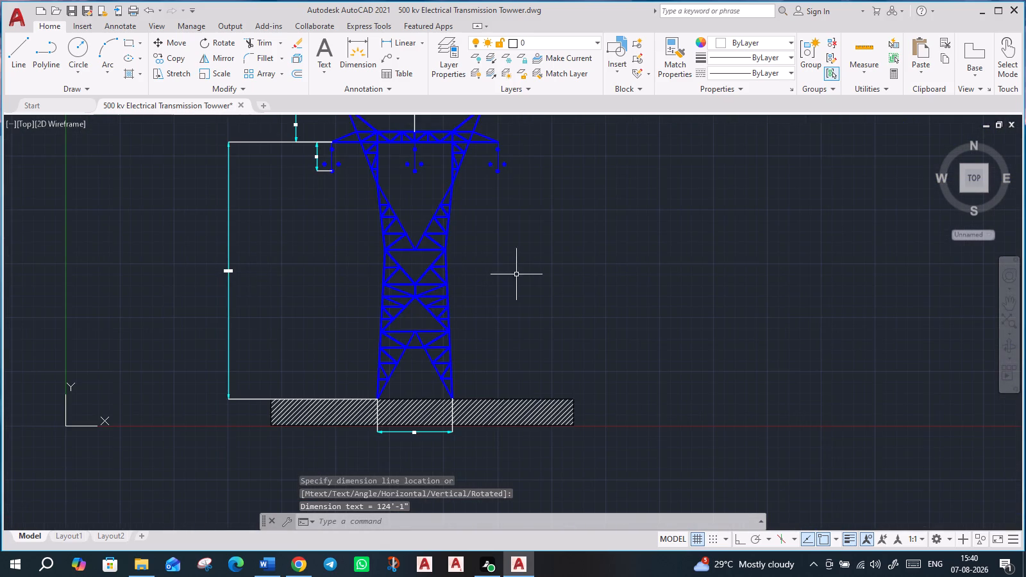
middle_drag(517, 274, 521, 355)
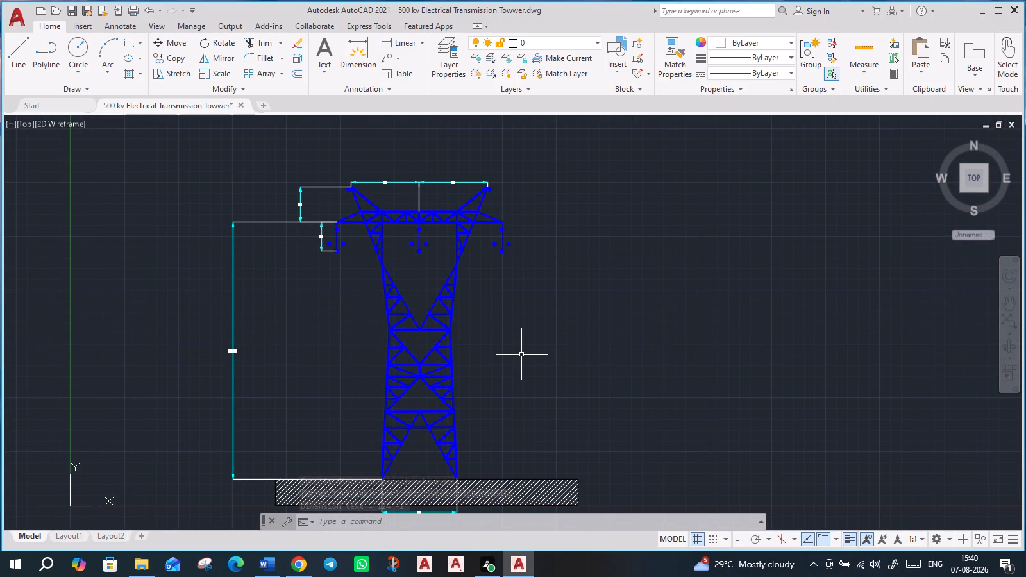
scroll(474, 353, up, 1)
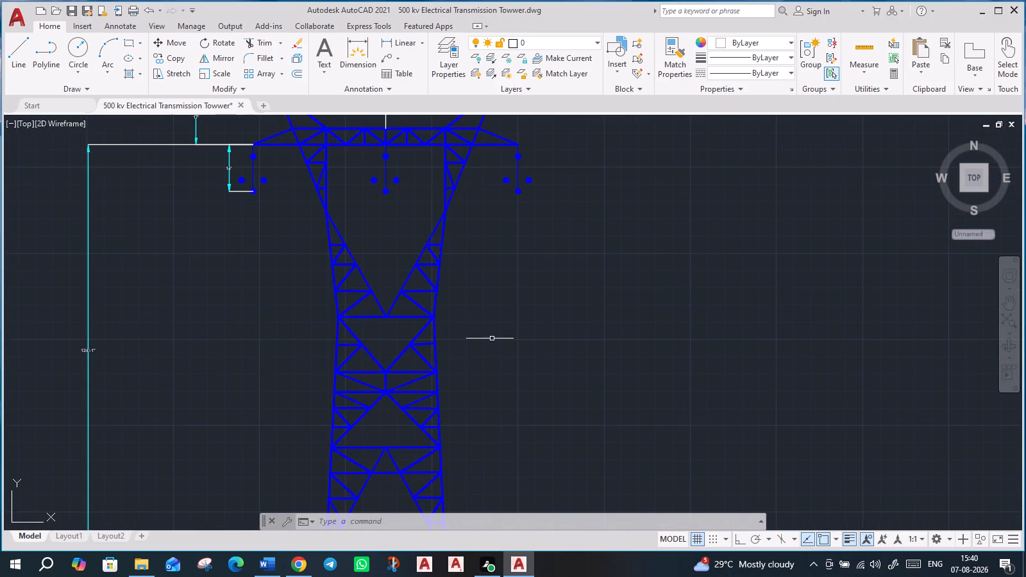
middle_drag(514, 318, 549, 483)
scroll(314, 354, up, 1)
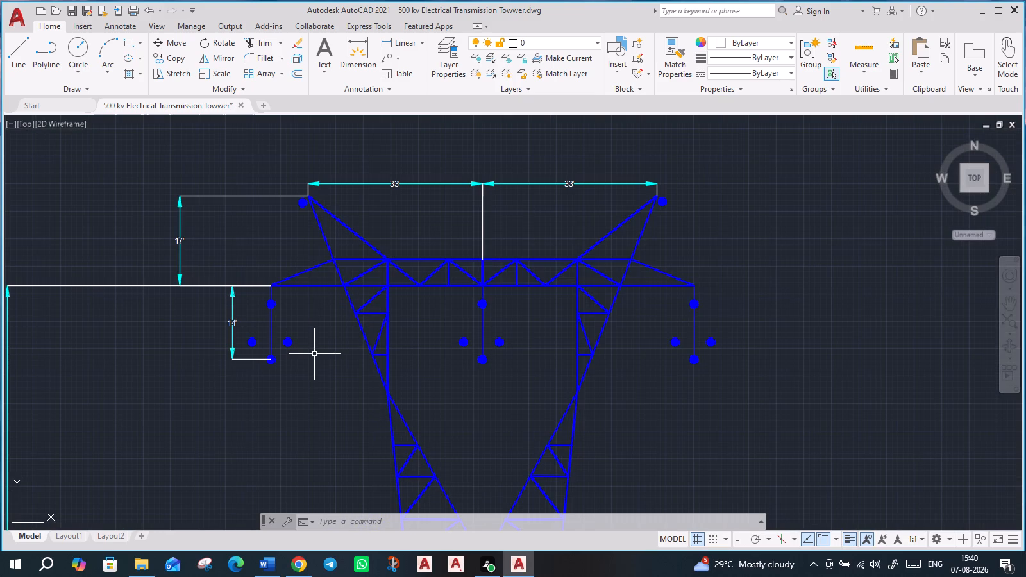
scroll(314, 354, down, 2)
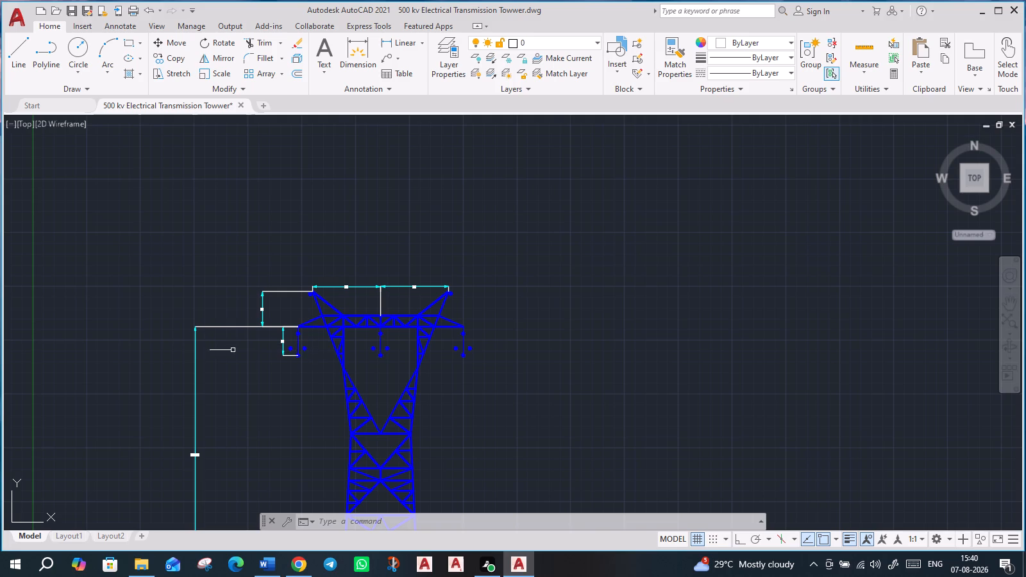
scroll(312, 361, up, 1)
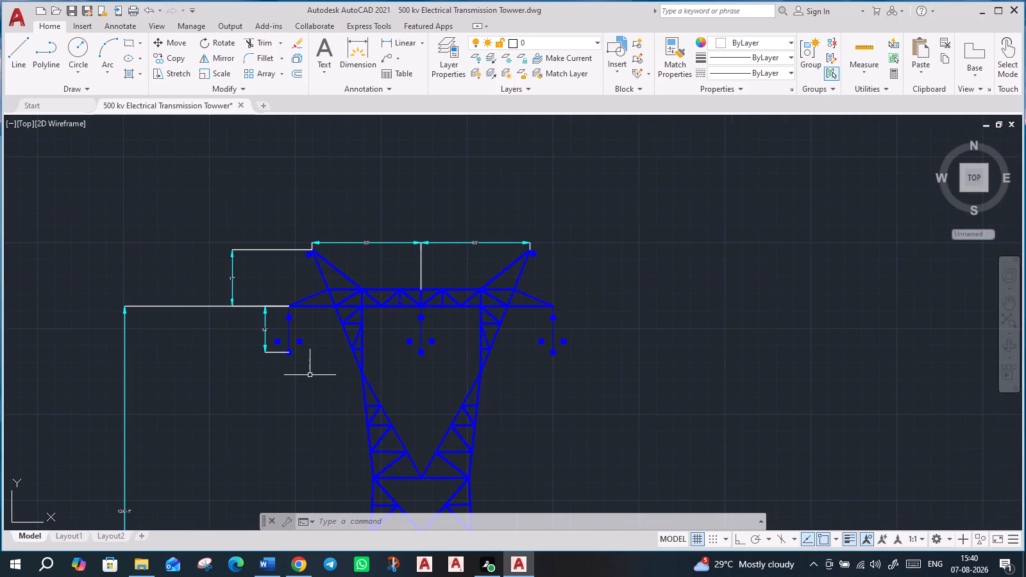
scroll(257, 354, up, 2)
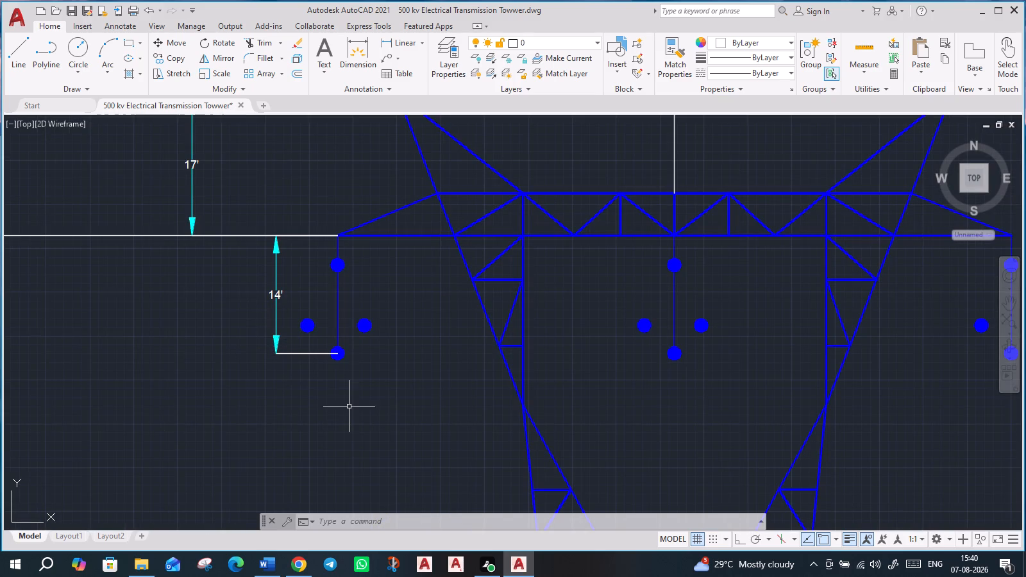
middle_drag(349, 407, 339, 442)
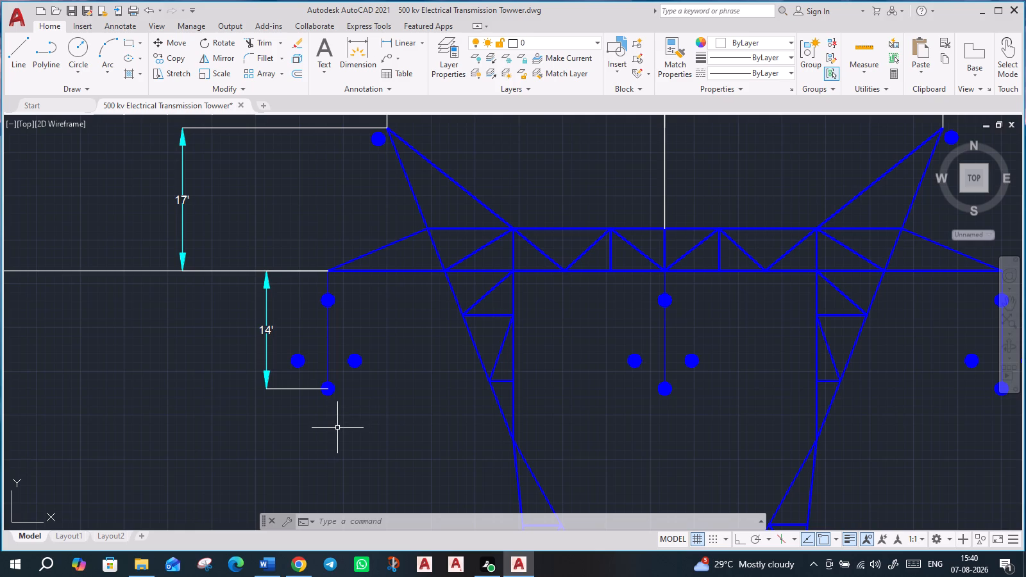
scroll(399, 401, down, 2)
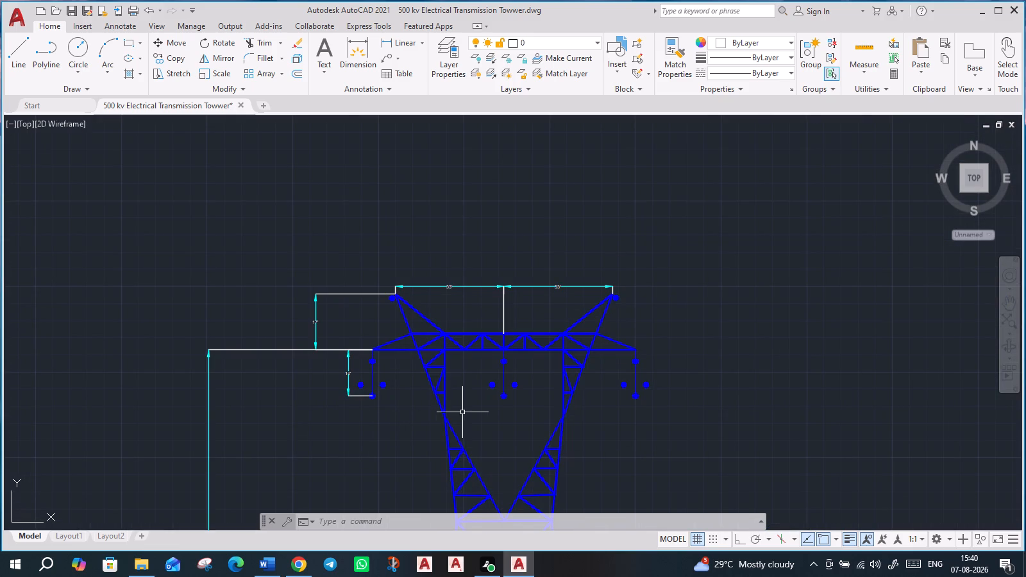
scroll(476, 414, down, 2)
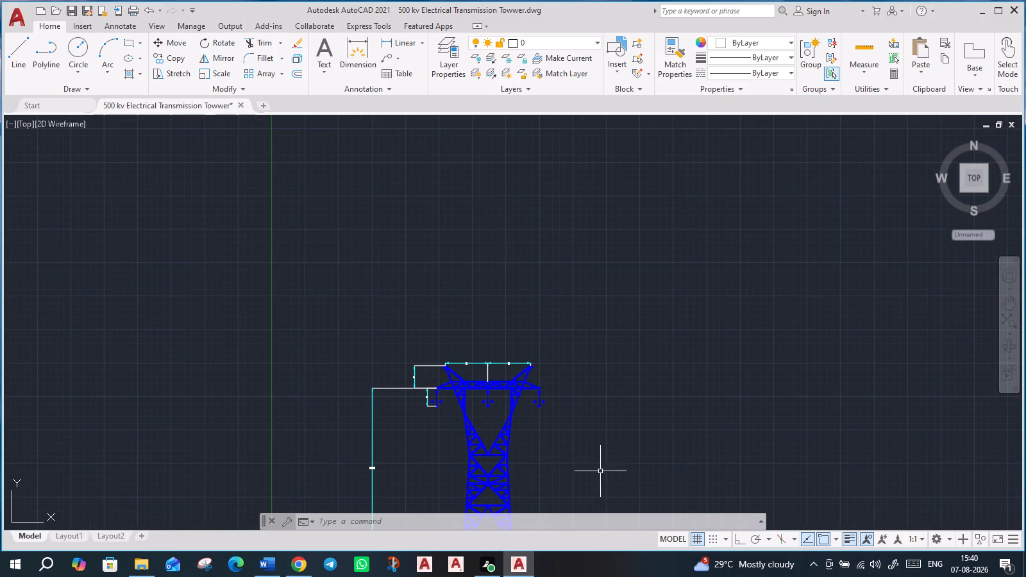
middle_drag(598, 459, 509, 271)
scroll(403, 360, up, 2)
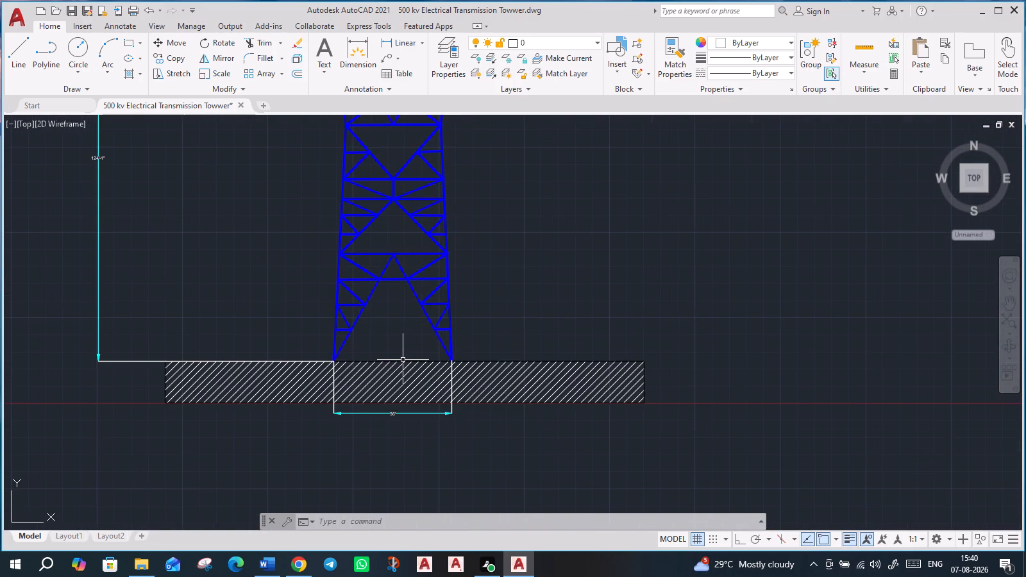
scroll(403, 360, up, 2)
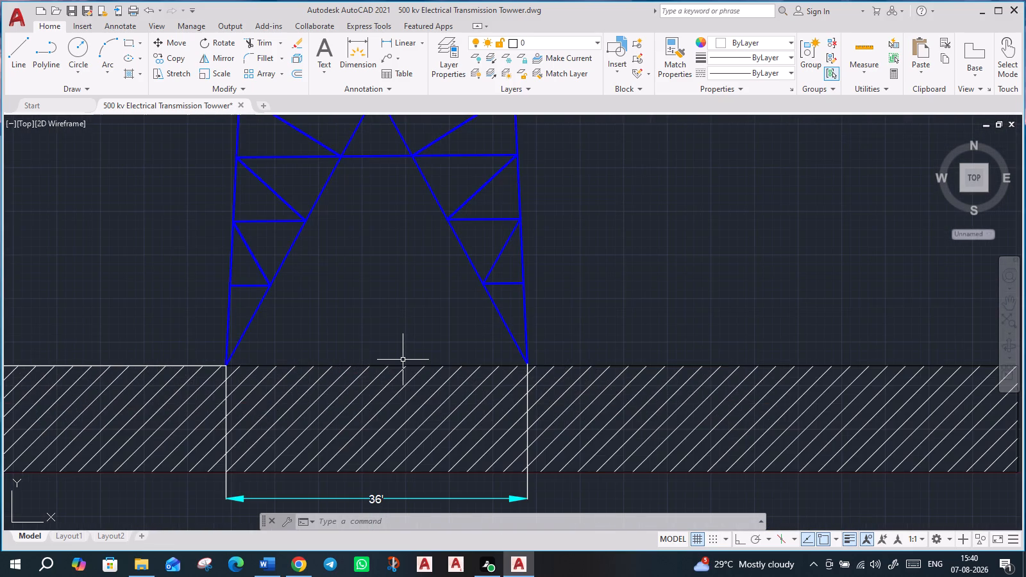
scroll(403, 360, down, 2)
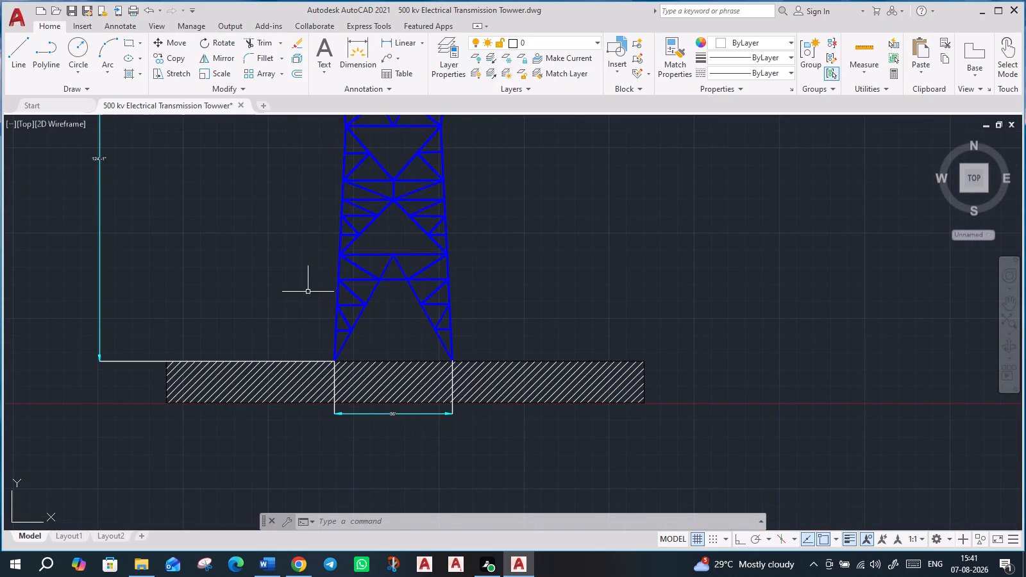
middle_drag(310, 291, 367, 533)
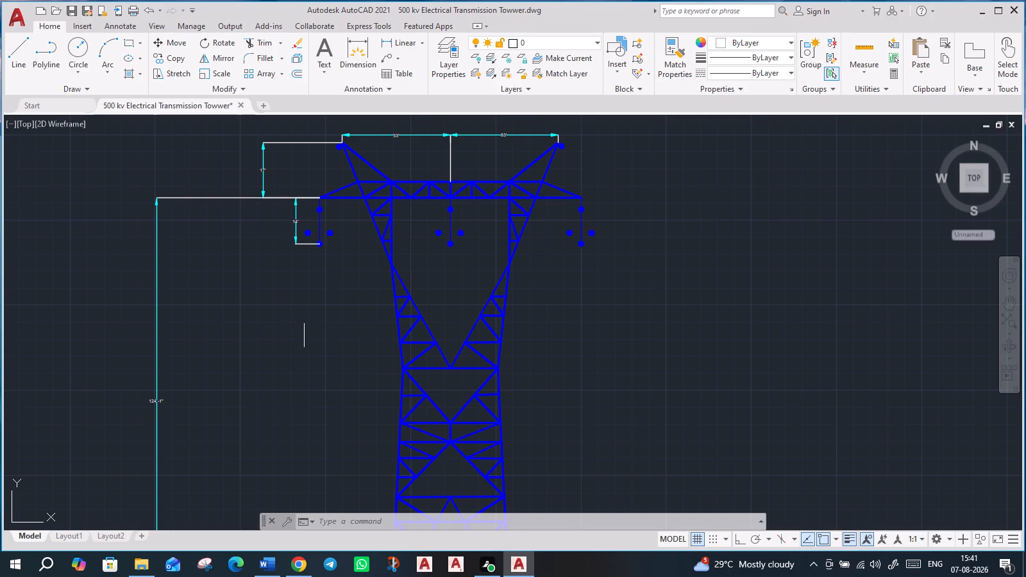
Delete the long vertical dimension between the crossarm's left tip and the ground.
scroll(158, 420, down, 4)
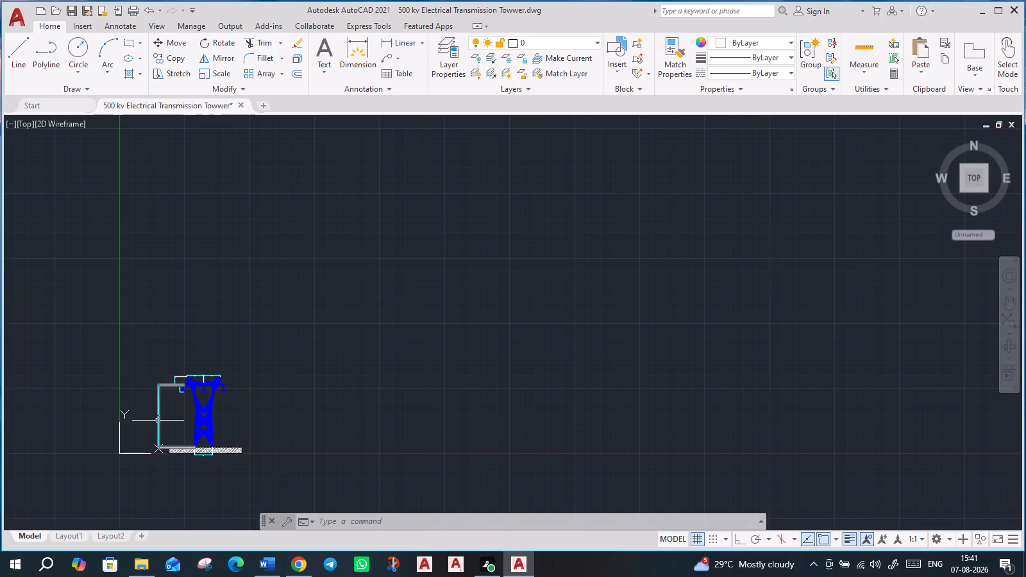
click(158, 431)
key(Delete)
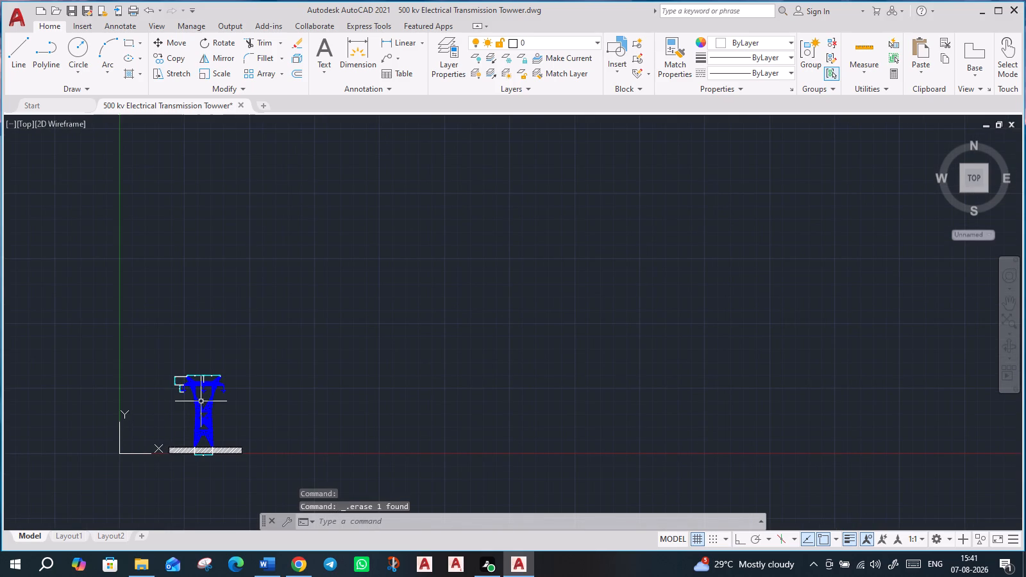
Add a vertical linear dimension from the left peak's tip down to the left leg's foot, placed left of the shorter vertical dimensions.
scroll(198, 369, up, 2)
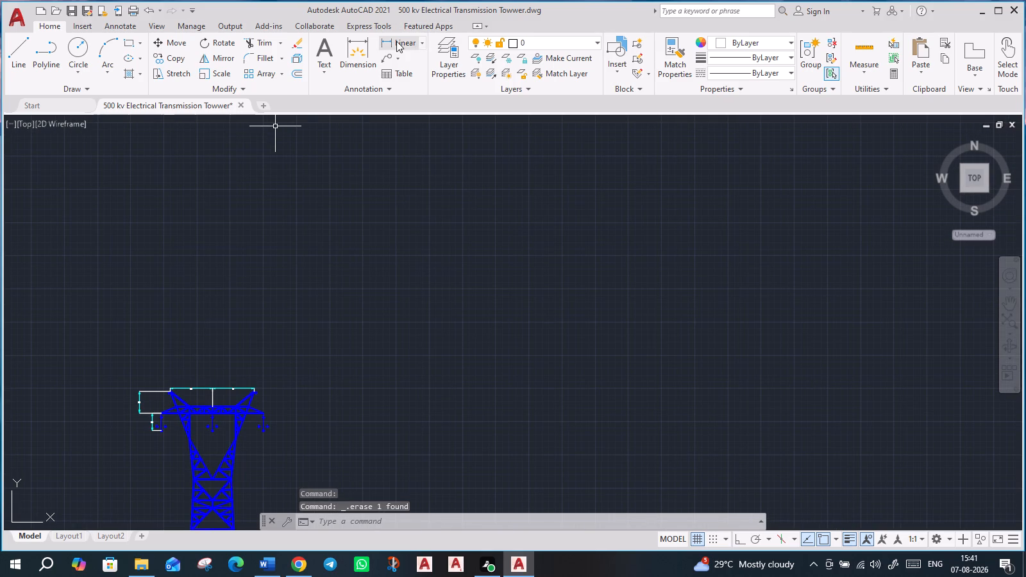
click(396, 41)
scroll(193, 410, up, 3)
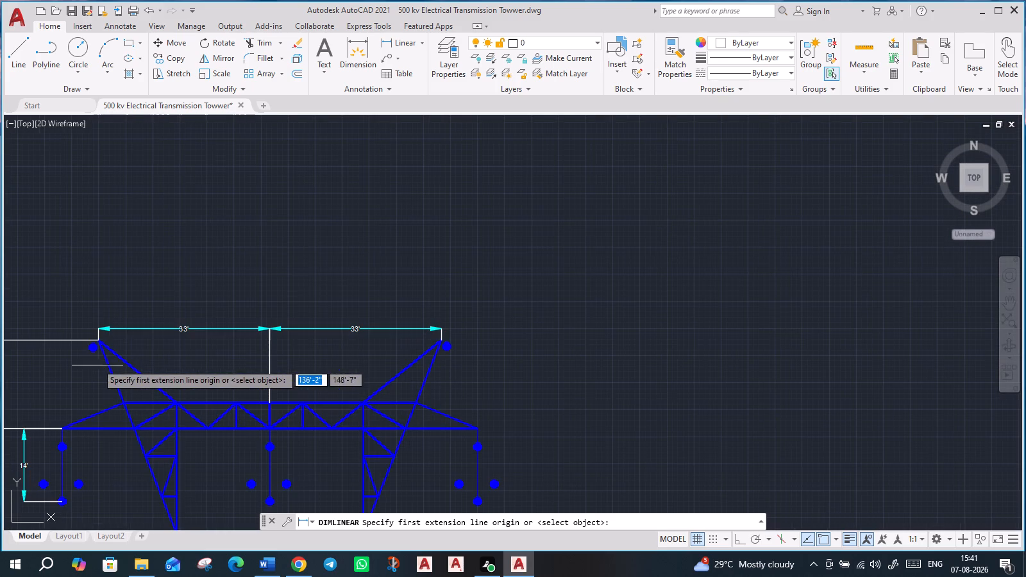
click(99, 339)
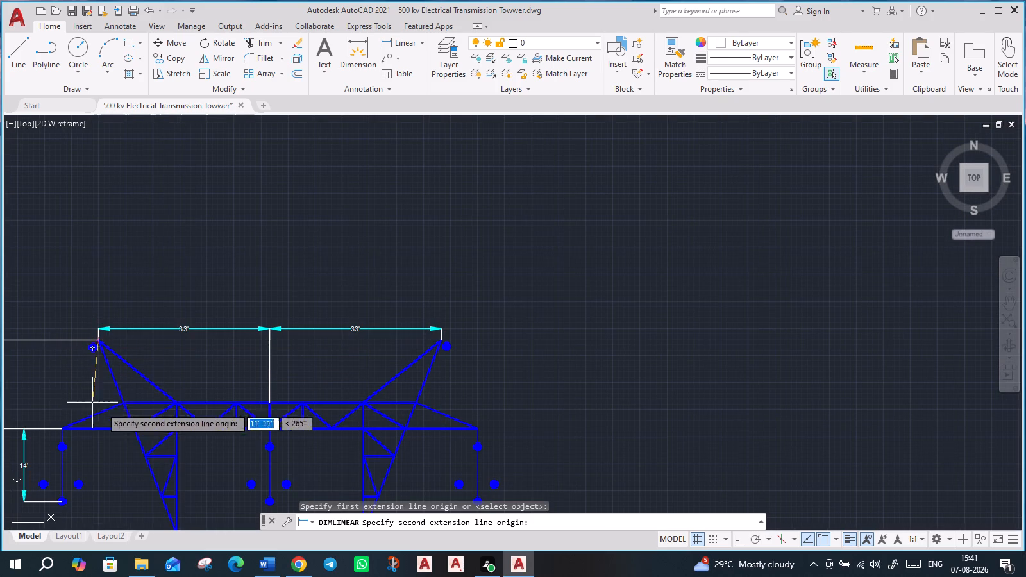
middle_drag(130, 422, 462, 195)
scroll(432, 339, down, 3)
middle_drag(419, 442, 417, 431)
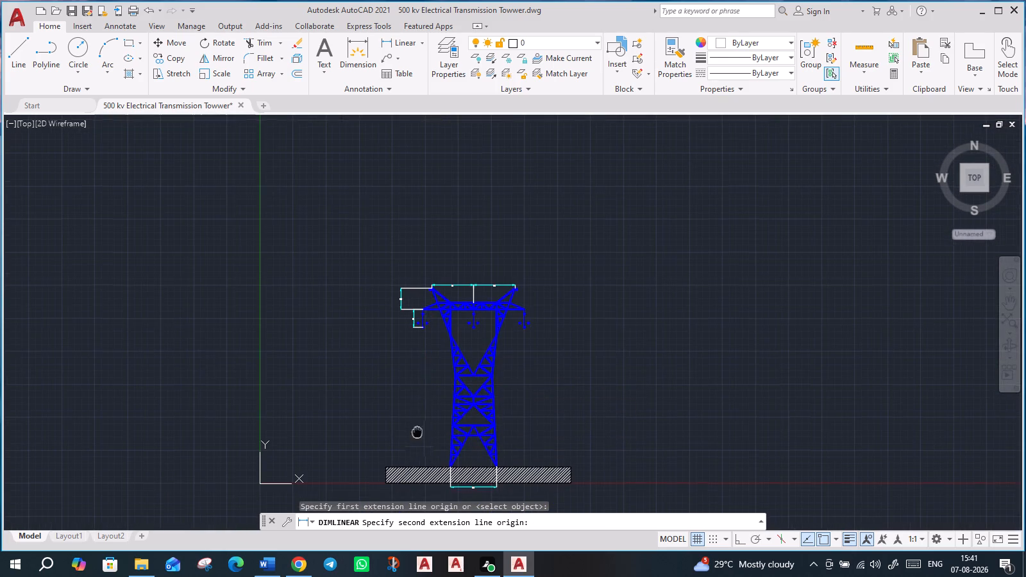
middle_drag(417, 431, 396, 339)
scroll(413, 371, up, 4)
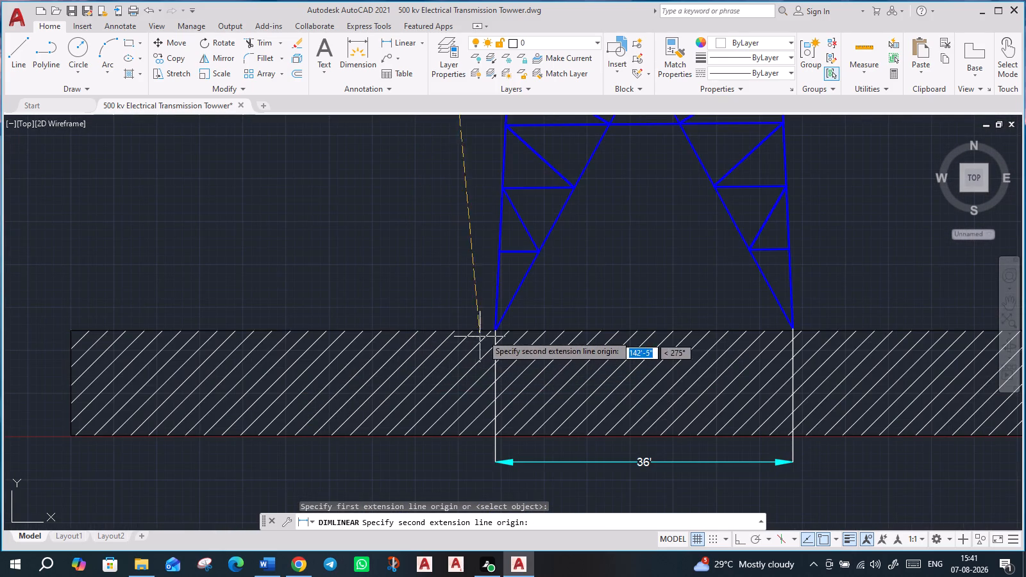
drag(495, 328, 487, 326)
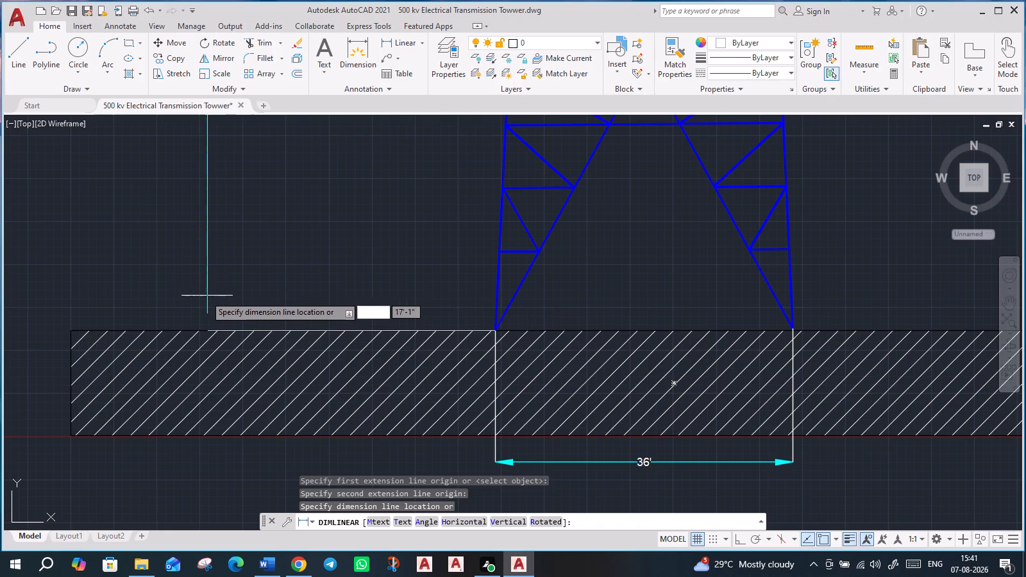
scroll(187, 292, down, 2)
middle_drag(134, 290, 210, 326)
scroll(184, 322, down, 3)
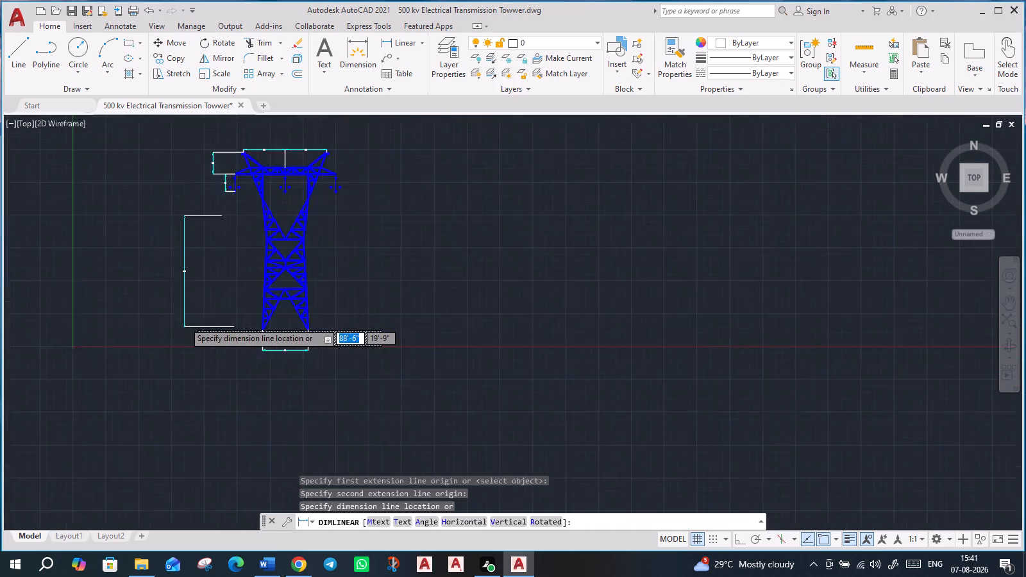
click(189, 321)
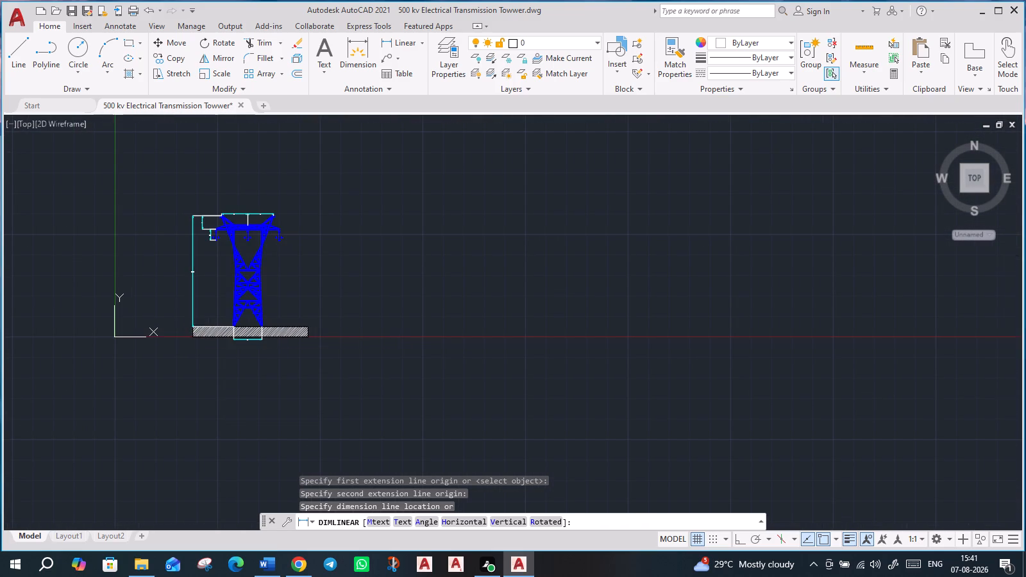
scroll(202, 284, up, 5)
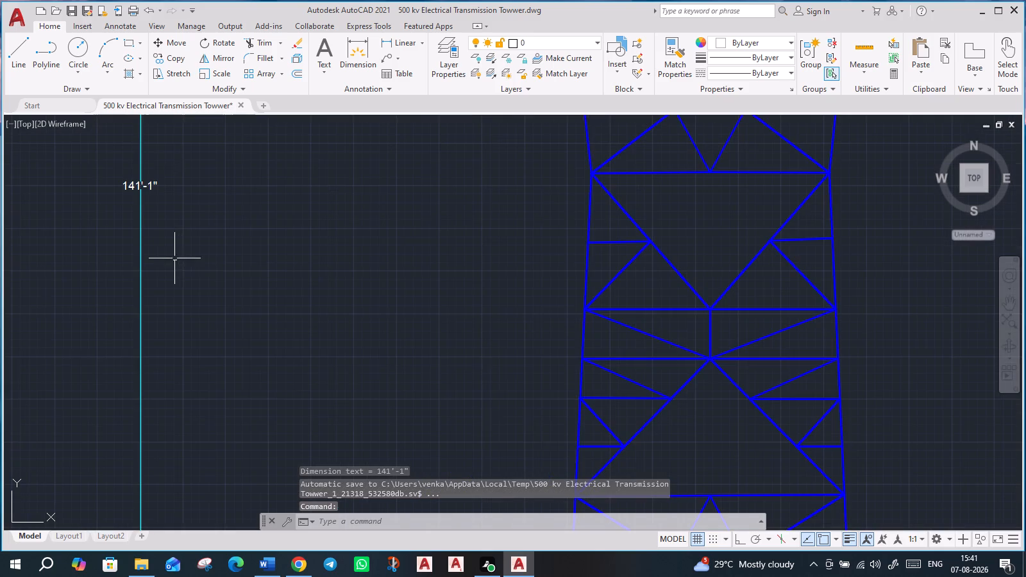
scroll(221, 253, down, 4)
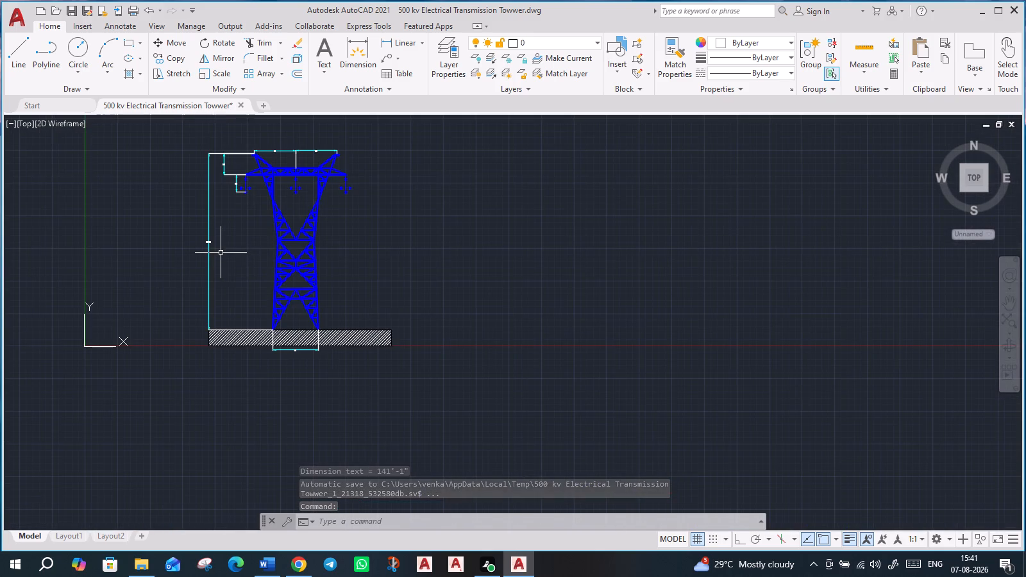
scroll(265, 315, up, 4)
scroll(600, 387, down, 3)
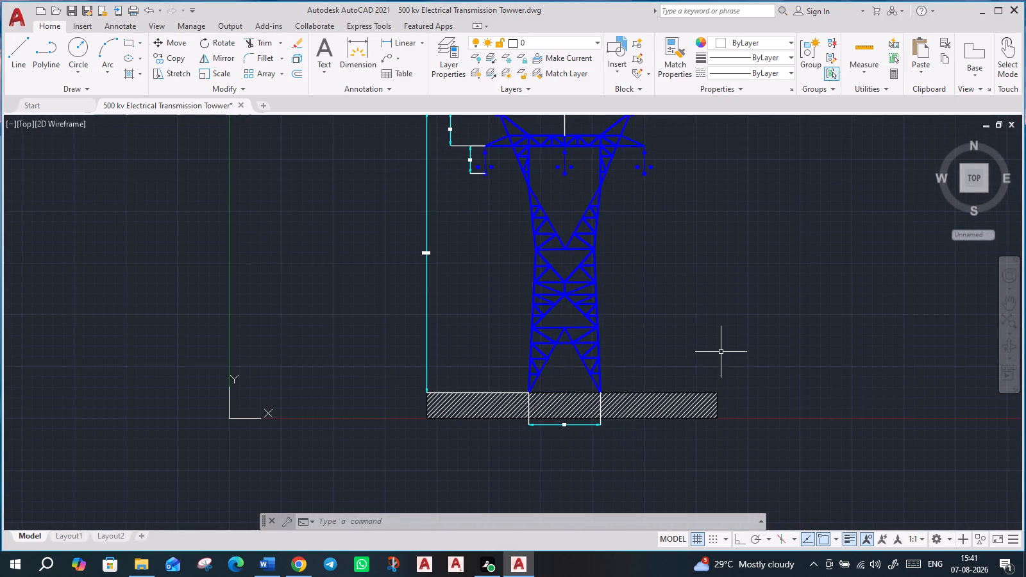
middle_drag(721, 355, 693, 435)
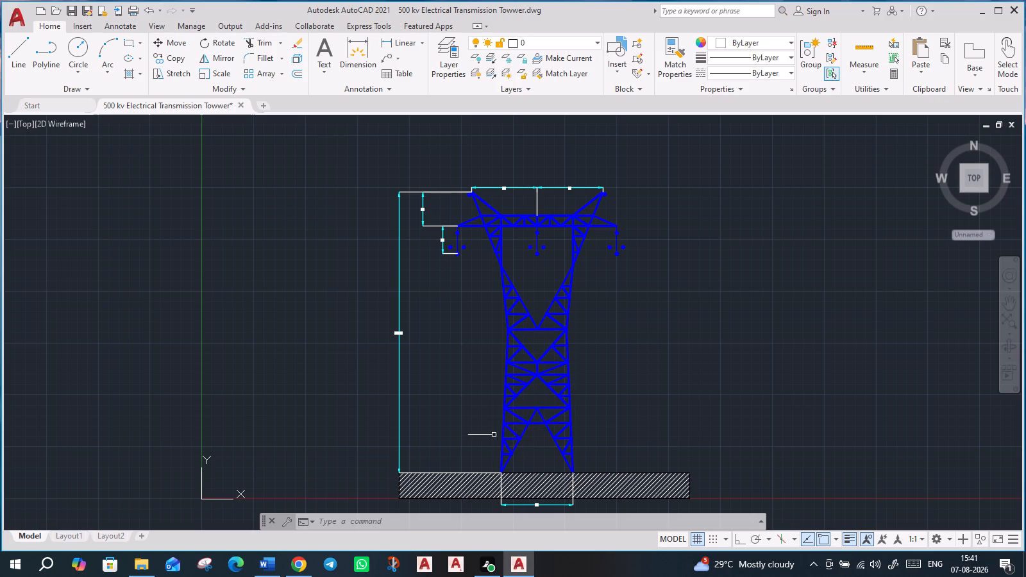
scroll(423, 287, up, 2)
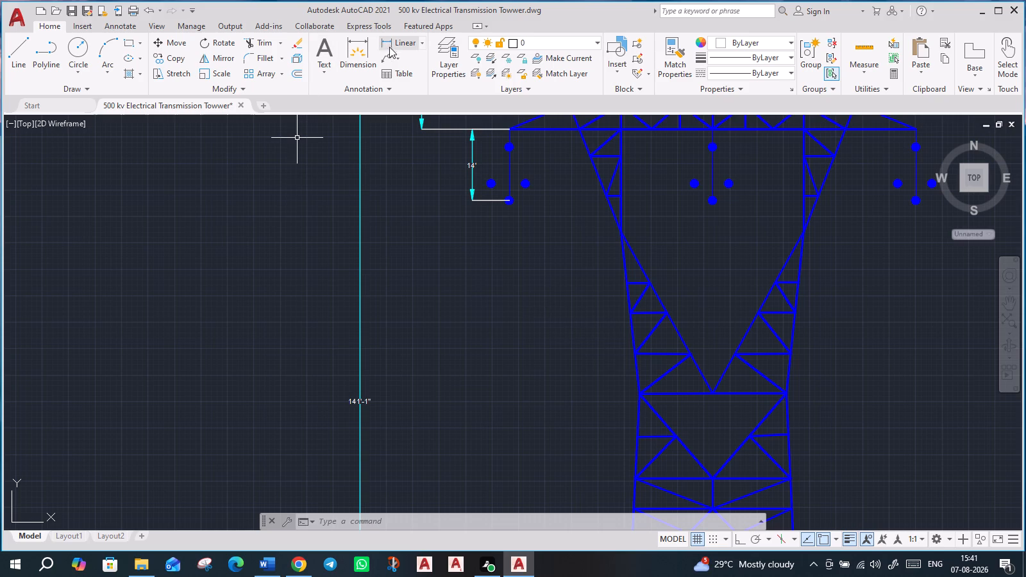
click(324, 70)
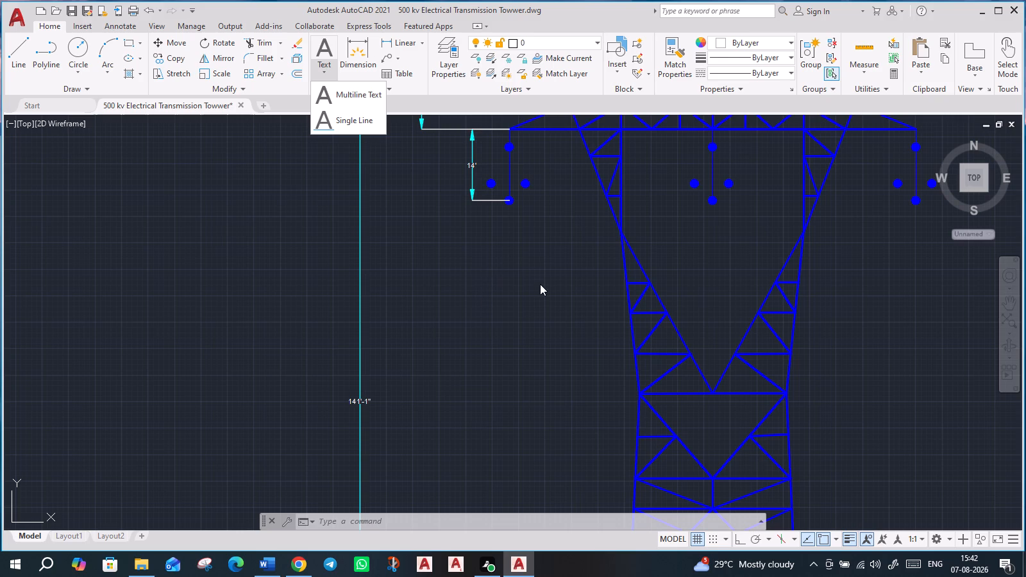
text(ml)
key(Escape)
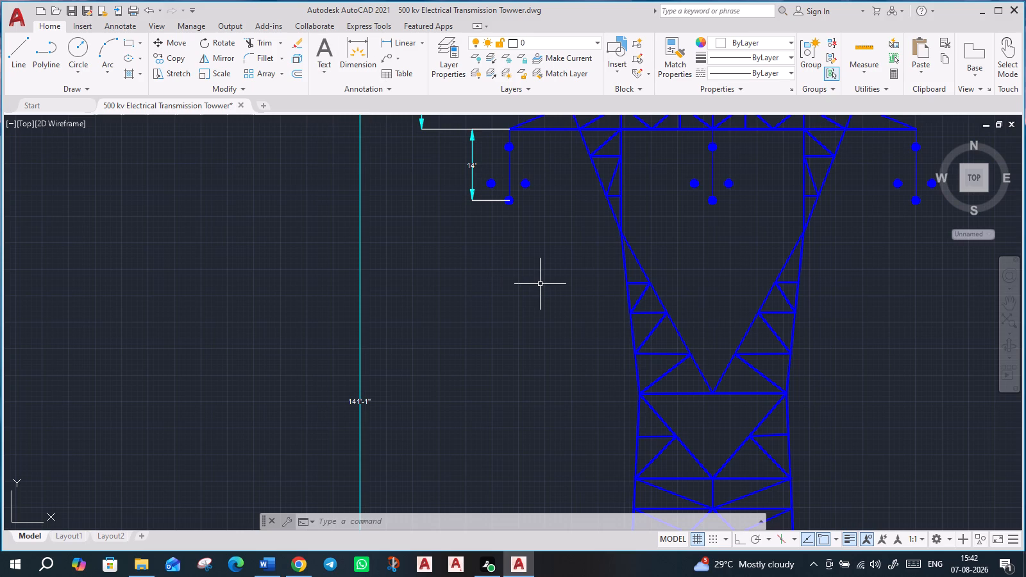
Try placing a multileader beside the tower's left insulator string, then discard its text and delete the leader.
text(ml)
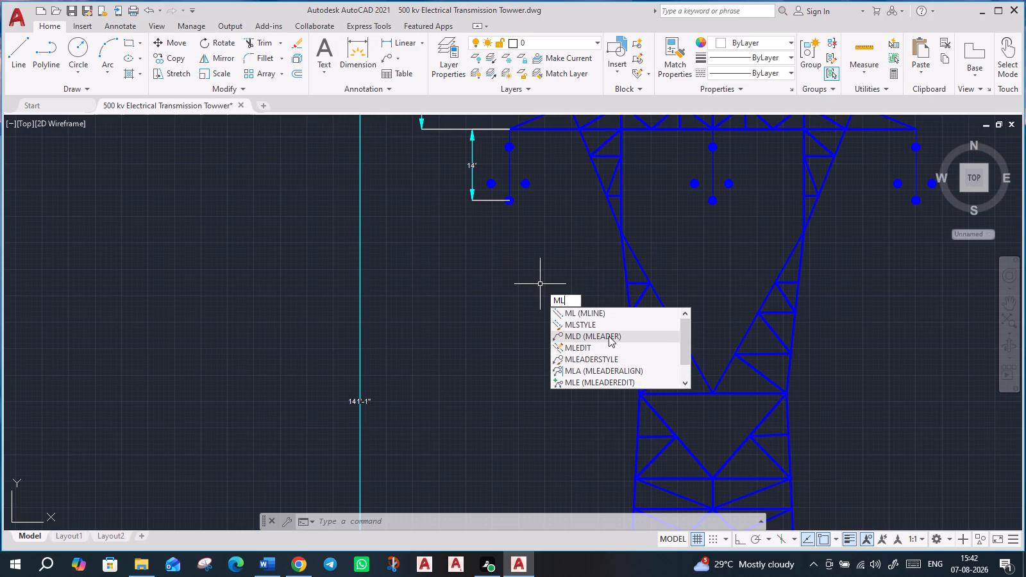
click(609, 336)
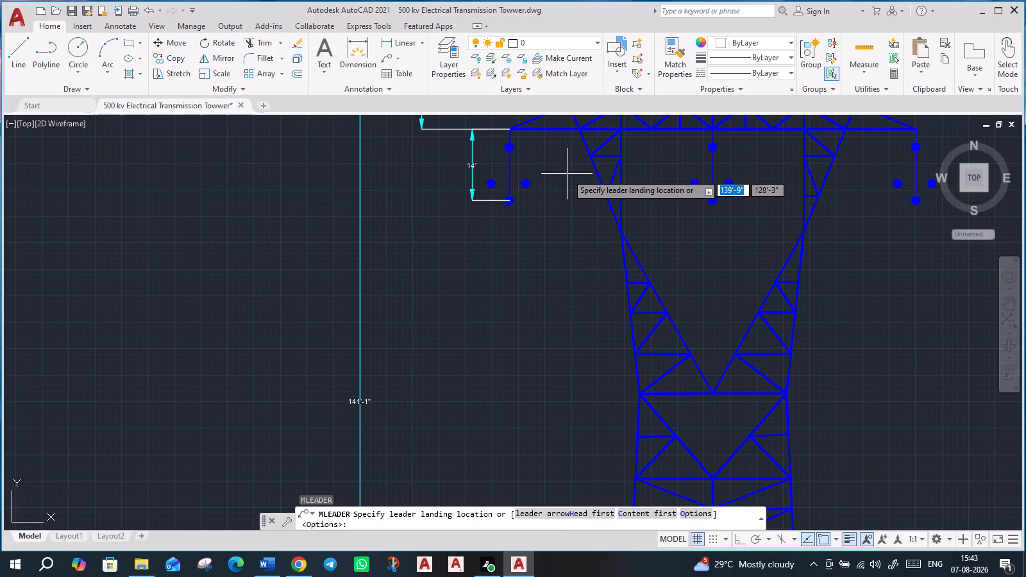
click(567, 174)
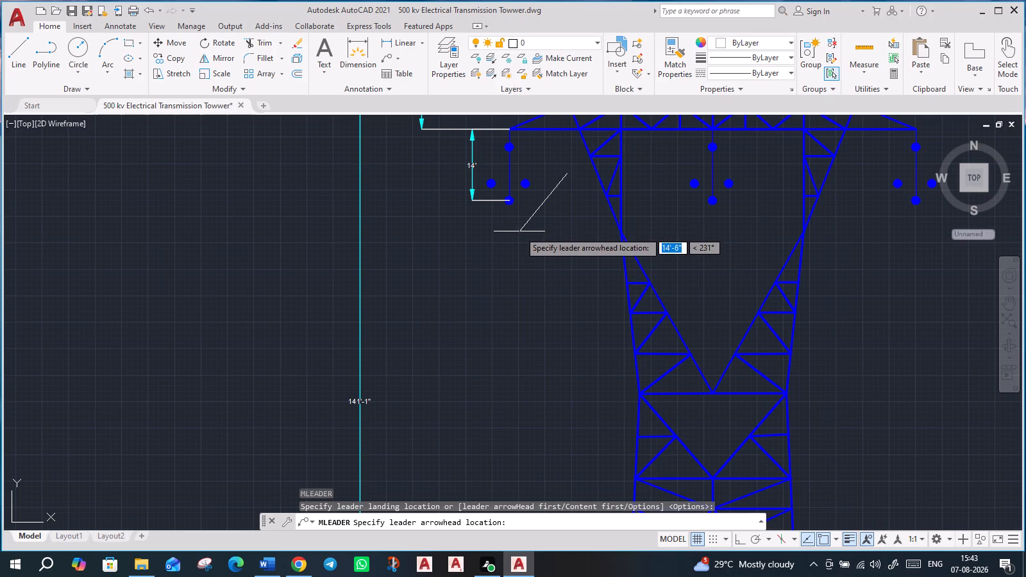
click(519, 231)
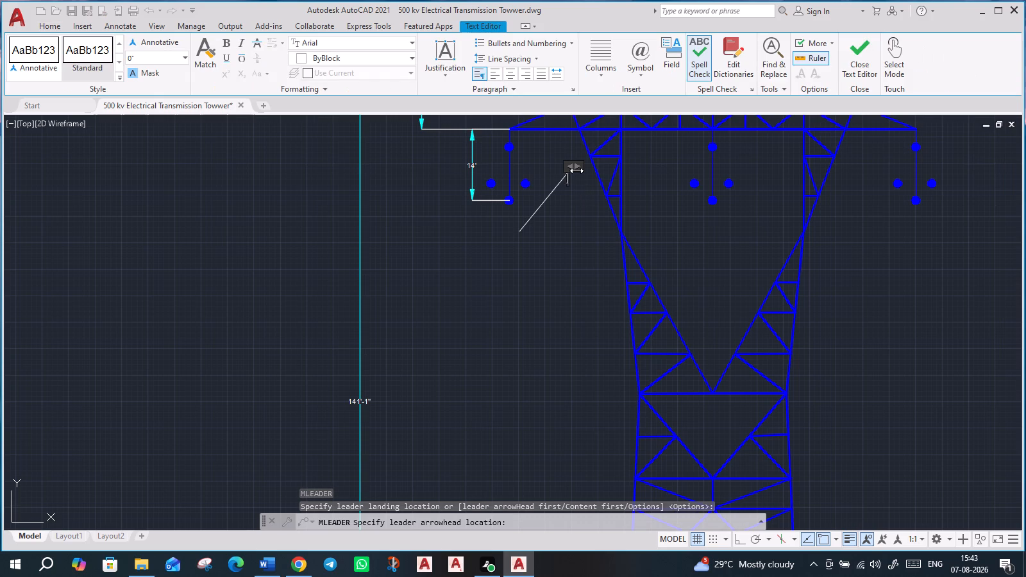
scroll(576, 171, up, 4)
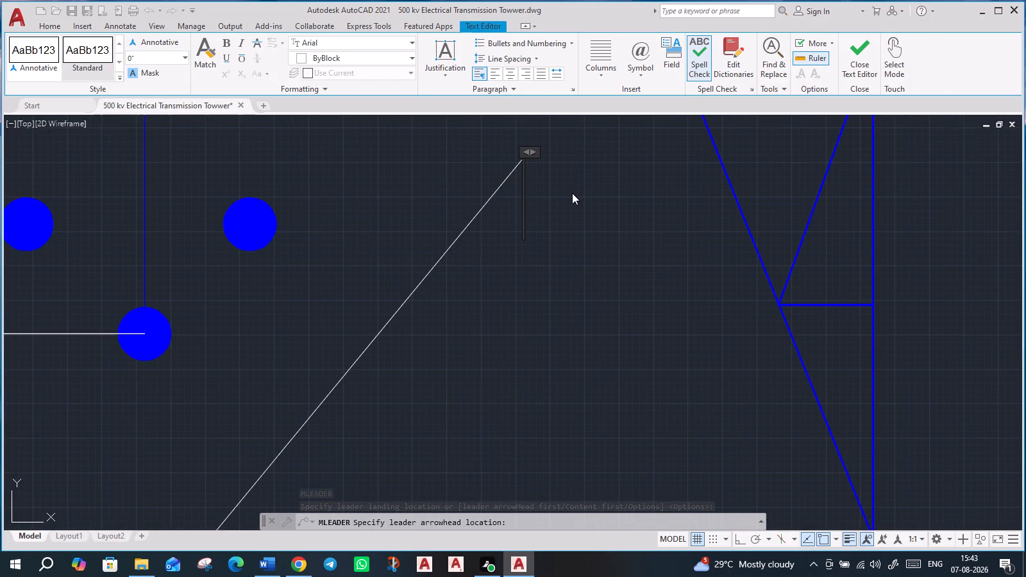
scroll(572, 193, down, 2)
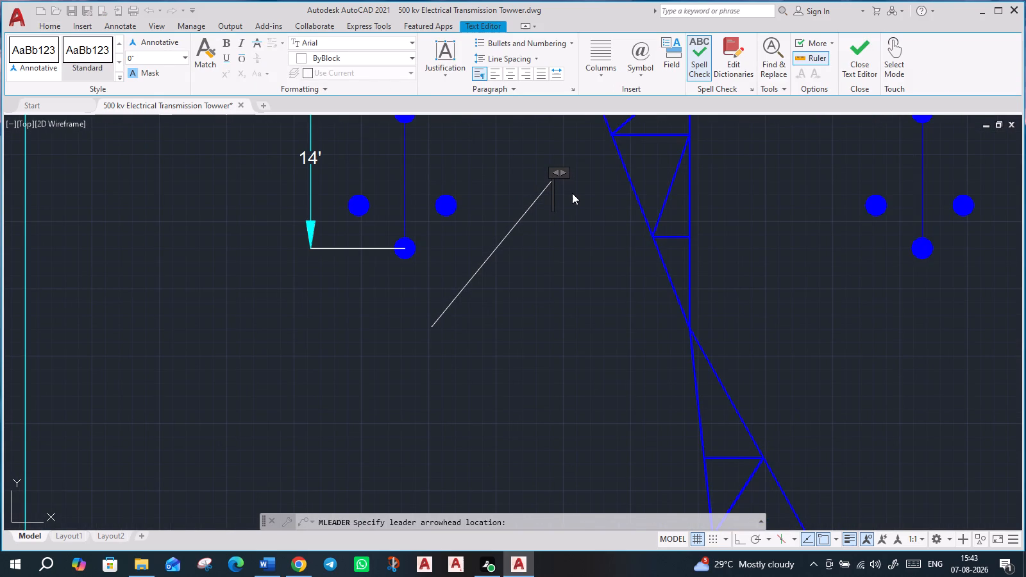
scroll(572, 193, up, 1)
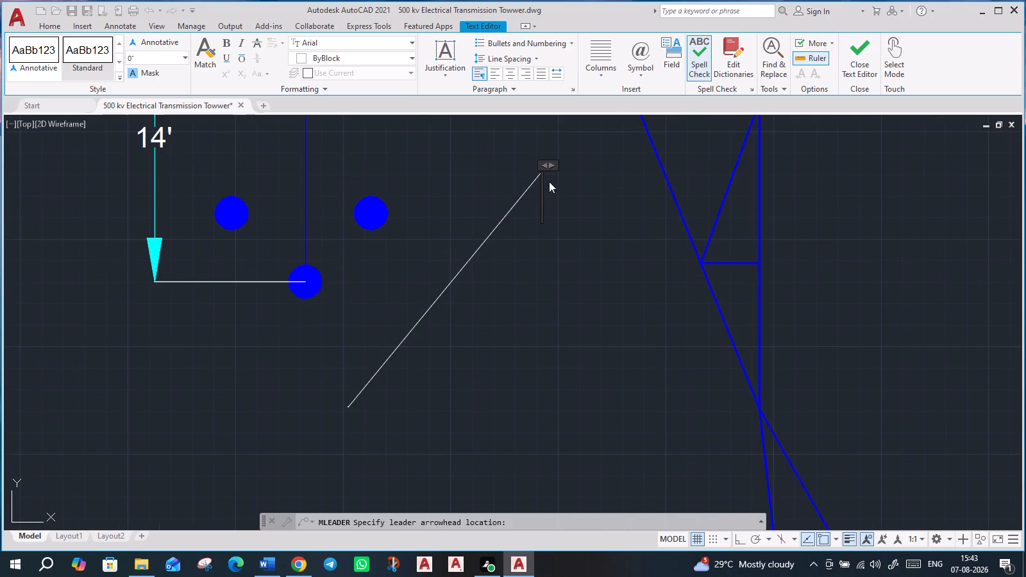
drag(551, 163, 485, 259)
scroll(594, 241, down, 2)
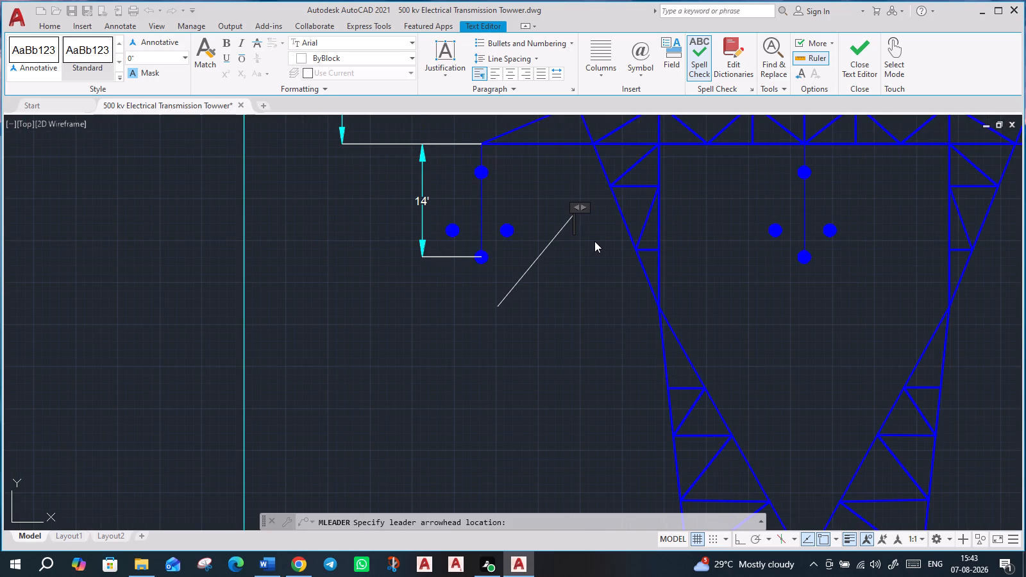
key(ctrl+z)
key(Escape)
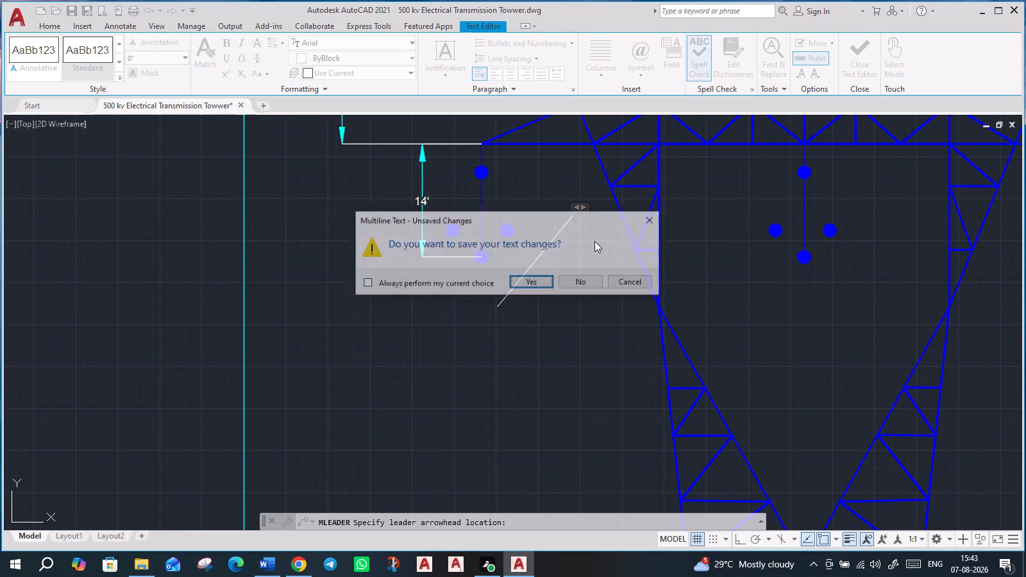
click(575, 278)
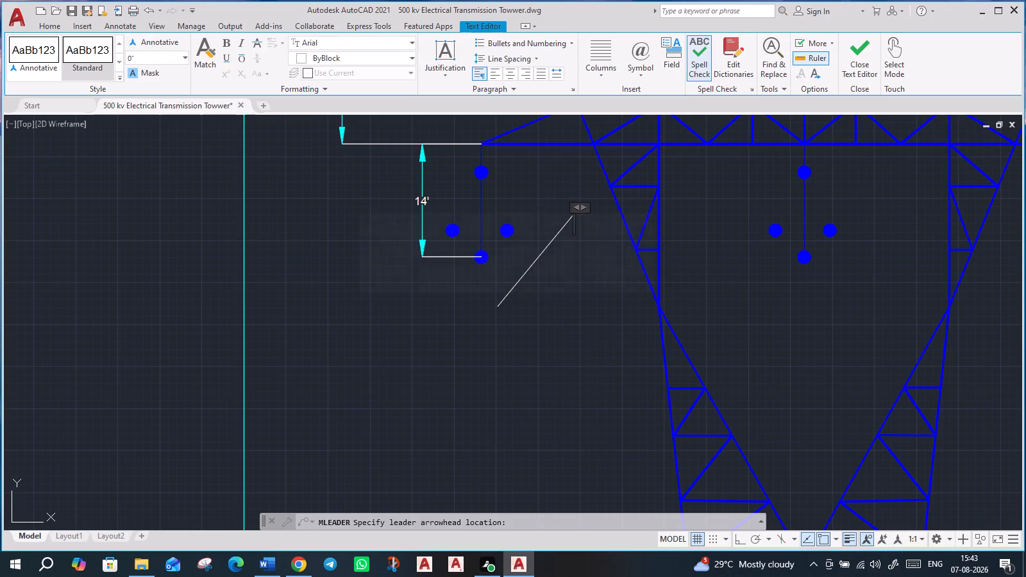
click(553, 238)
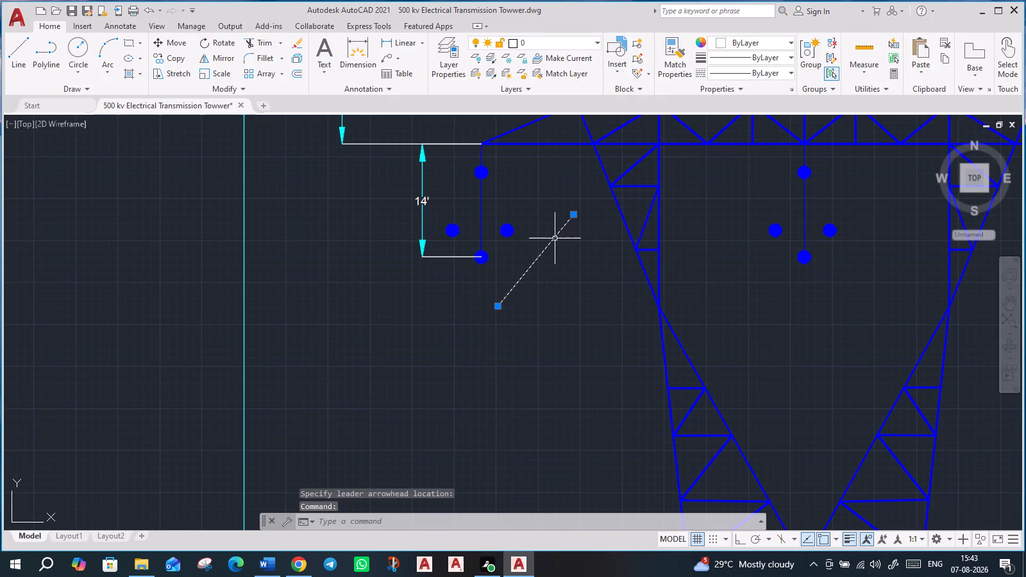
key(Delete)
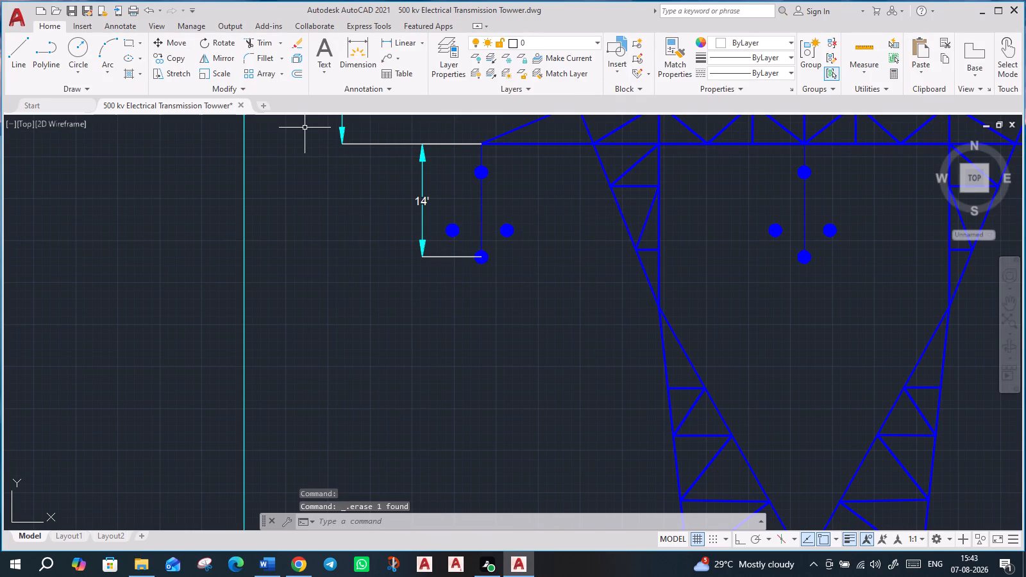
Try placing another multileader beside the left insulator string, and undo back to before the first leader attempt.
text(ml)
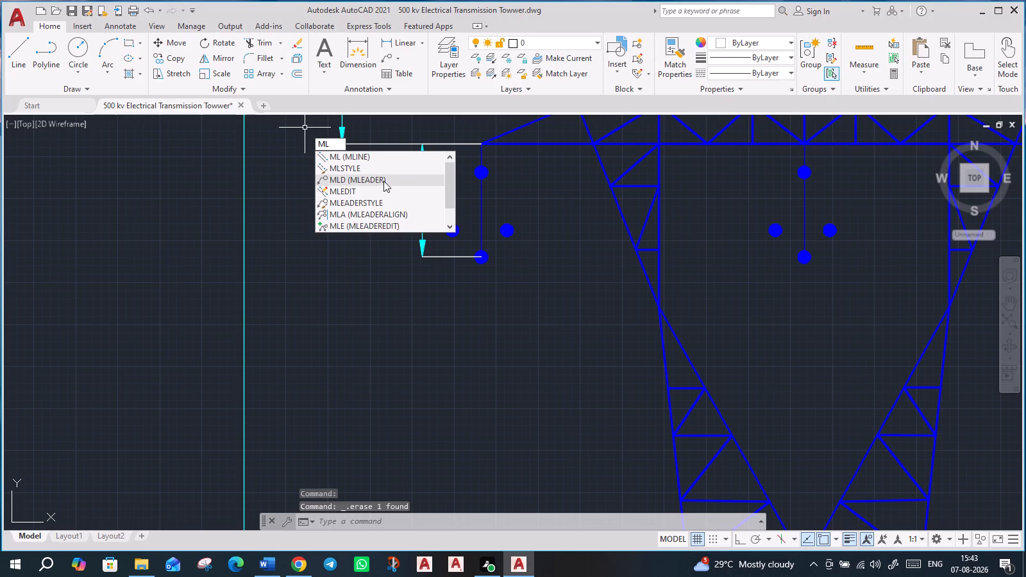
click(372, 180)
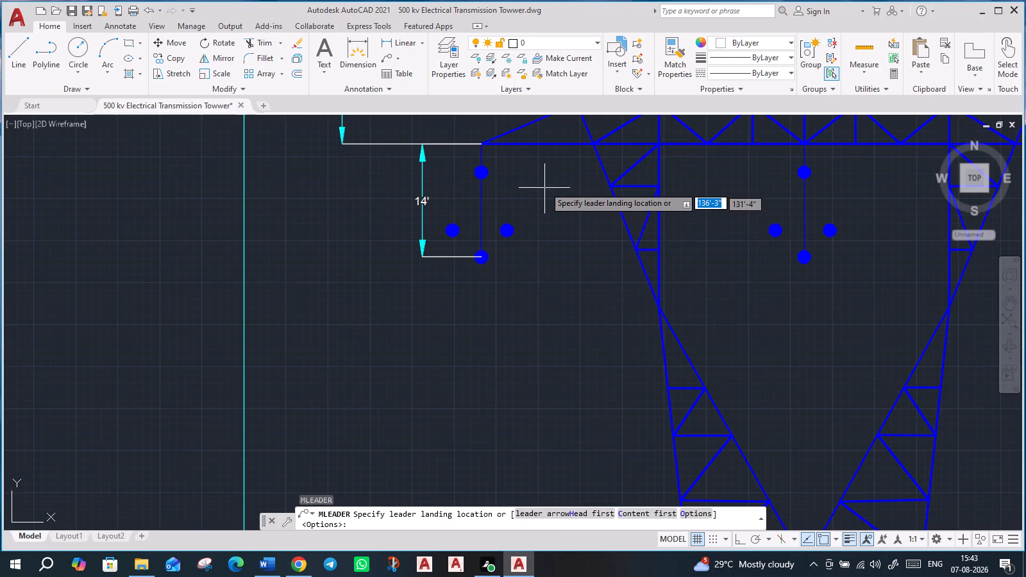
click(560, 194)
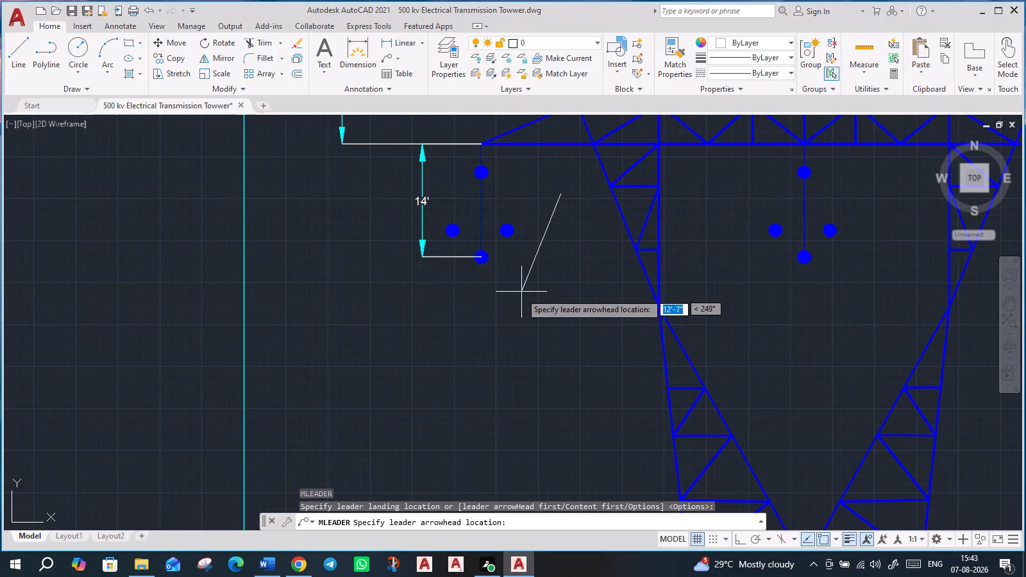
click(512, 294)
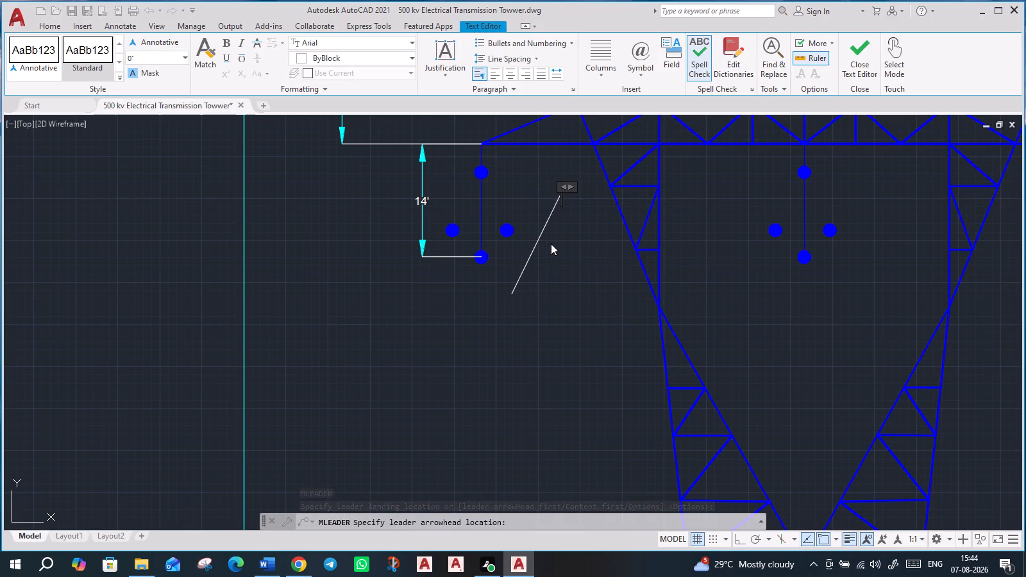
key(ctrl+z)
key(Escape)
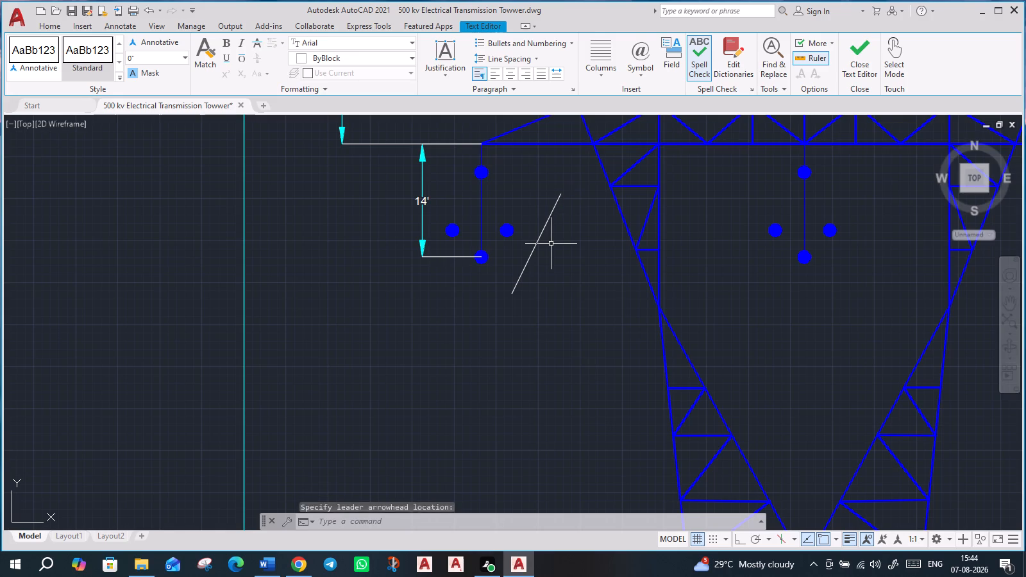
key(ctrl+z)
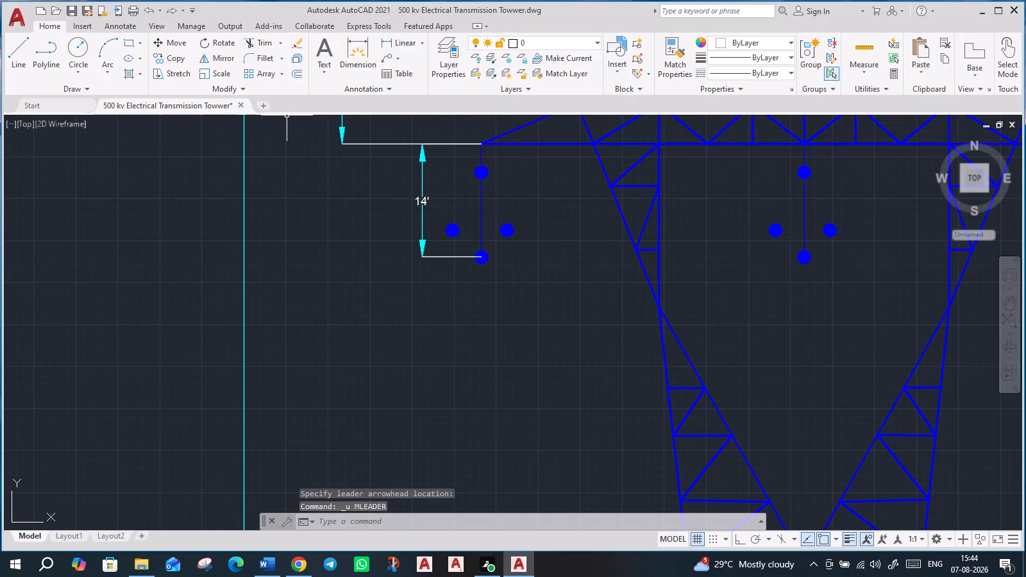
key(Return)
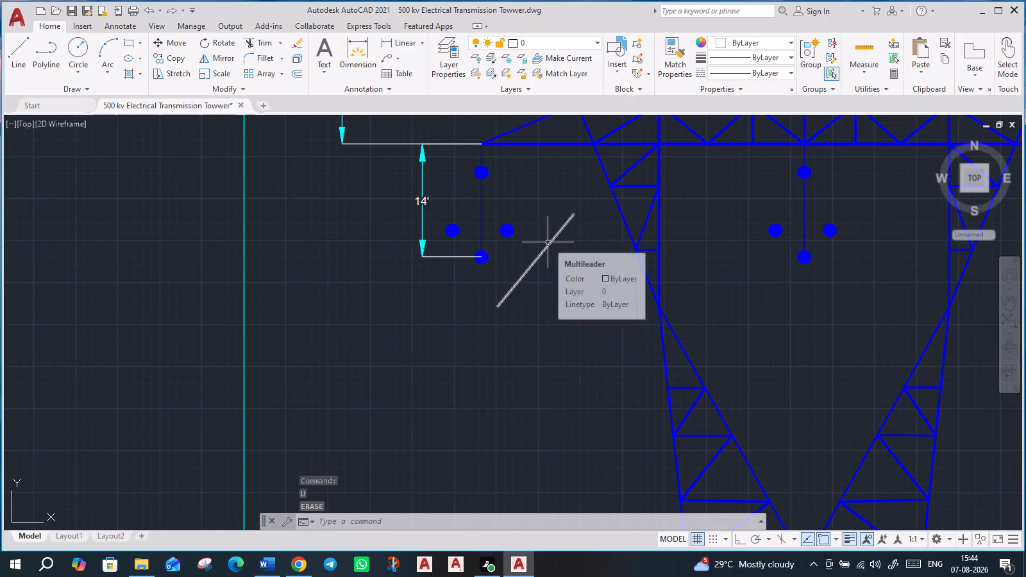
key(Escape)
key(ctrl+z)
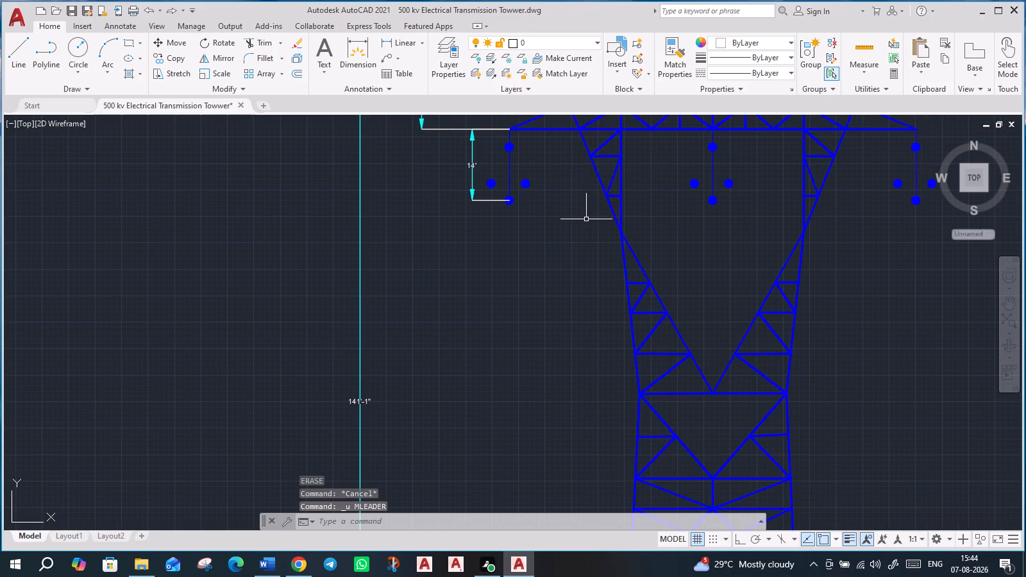
Add a multileader labelled "Phase Separation", landing below the left insulator string and pointing between that string and the tower body.
key(m)
key(l)
key(d)
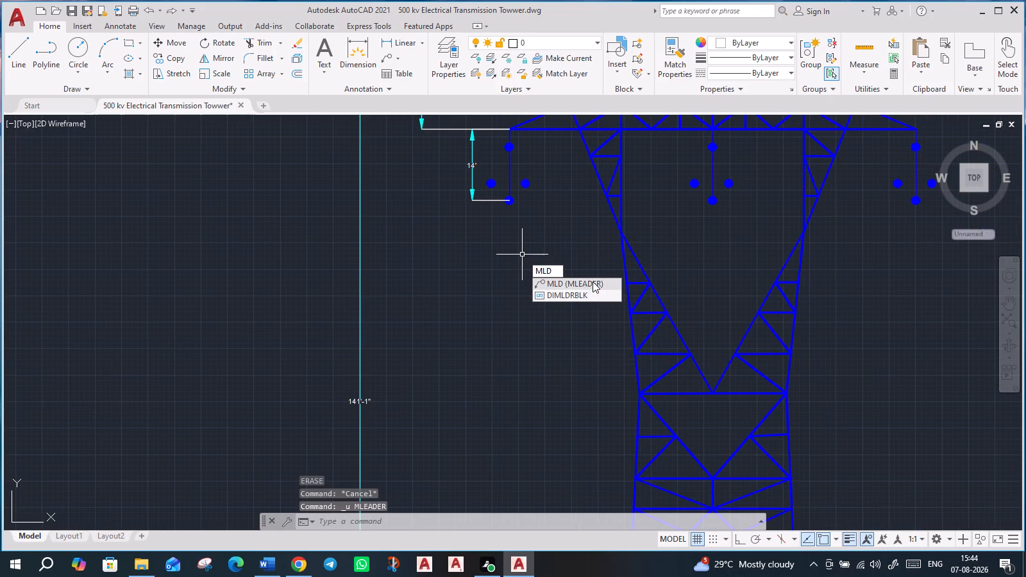
click(593, 281)
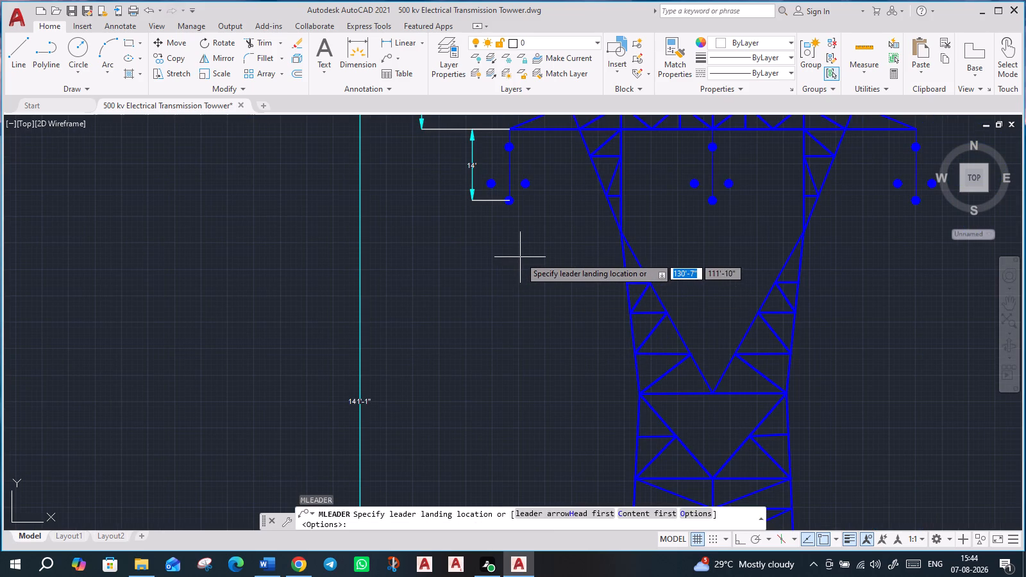
click(522, 249)
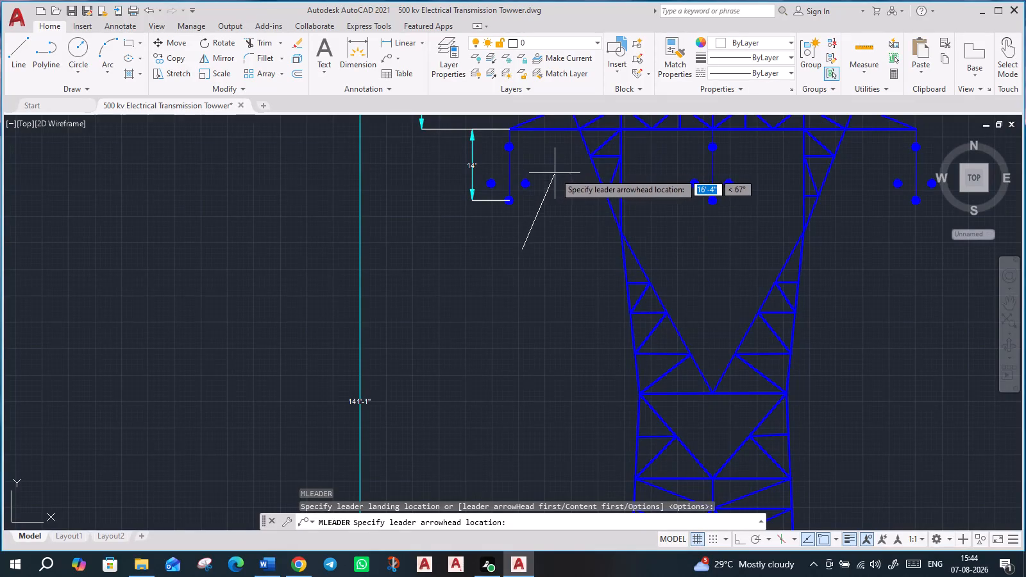
click(555, 173)
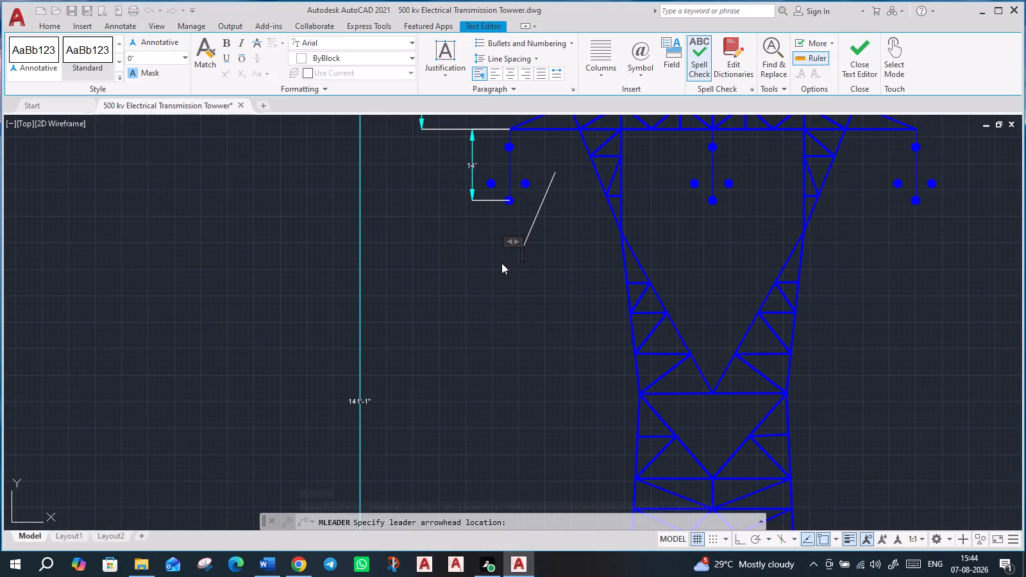
text(Phase)
key(space)
text(Separation)
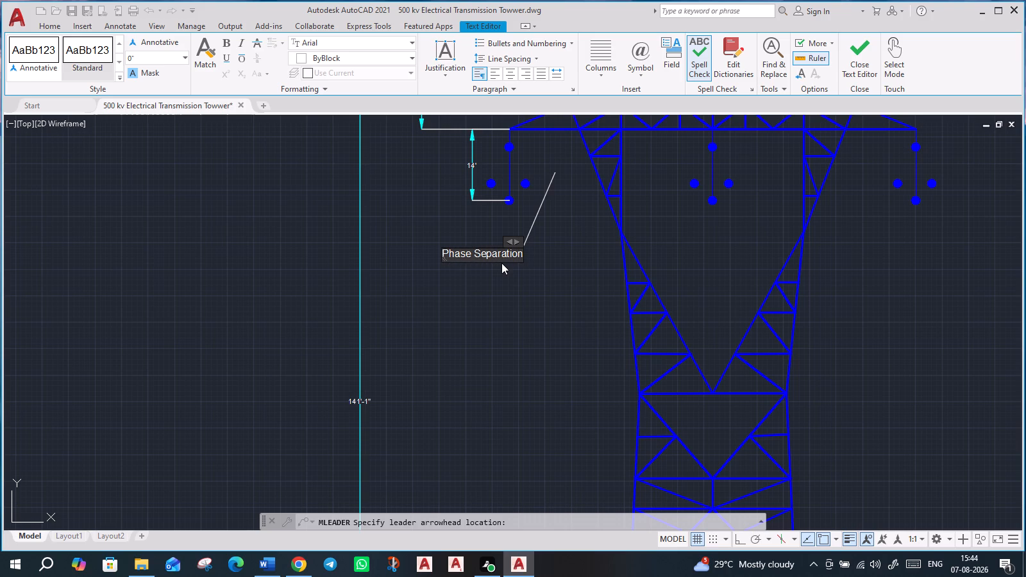
key(Return)
key(Return)
key(Escape)
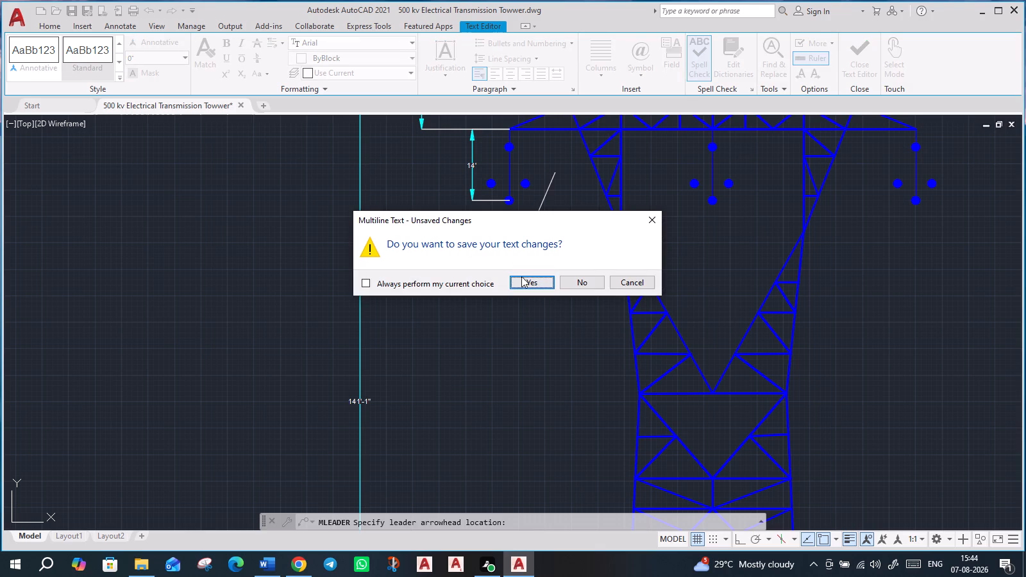
click(521, 276)
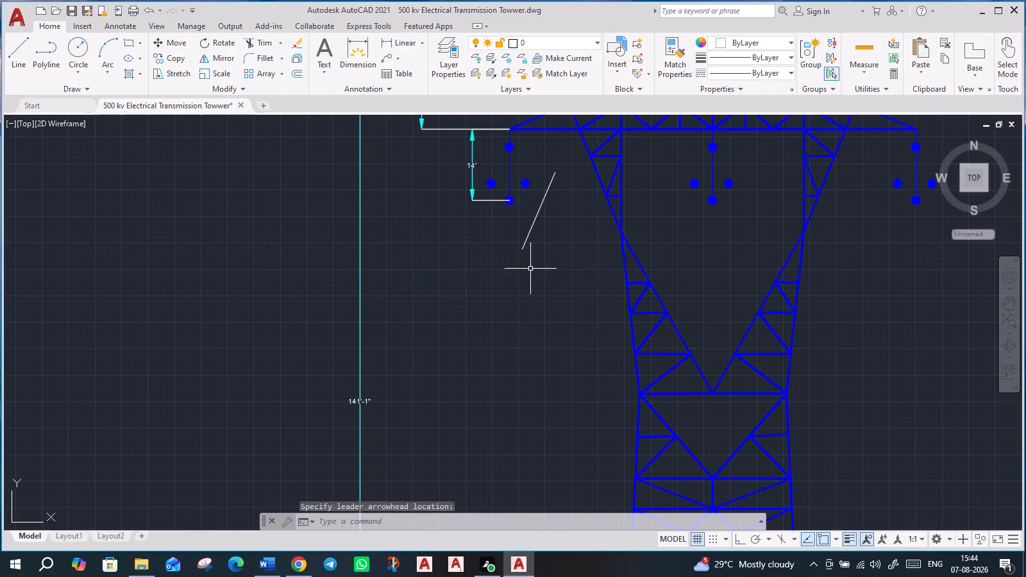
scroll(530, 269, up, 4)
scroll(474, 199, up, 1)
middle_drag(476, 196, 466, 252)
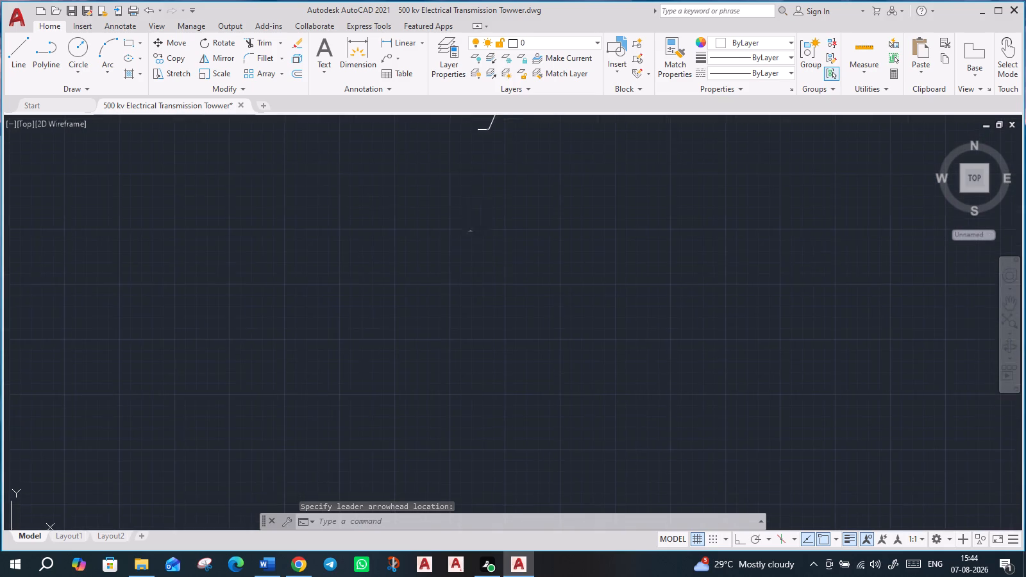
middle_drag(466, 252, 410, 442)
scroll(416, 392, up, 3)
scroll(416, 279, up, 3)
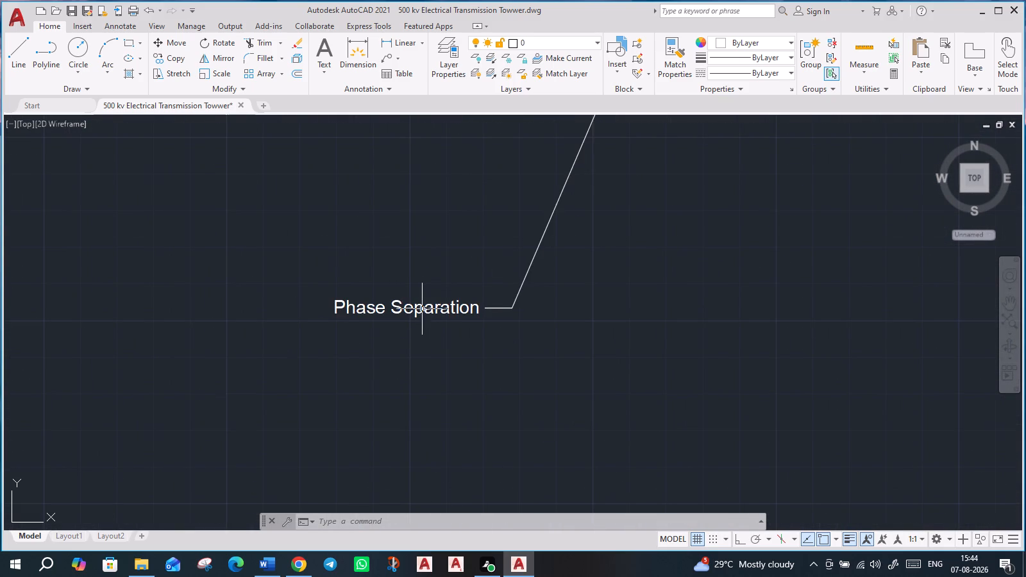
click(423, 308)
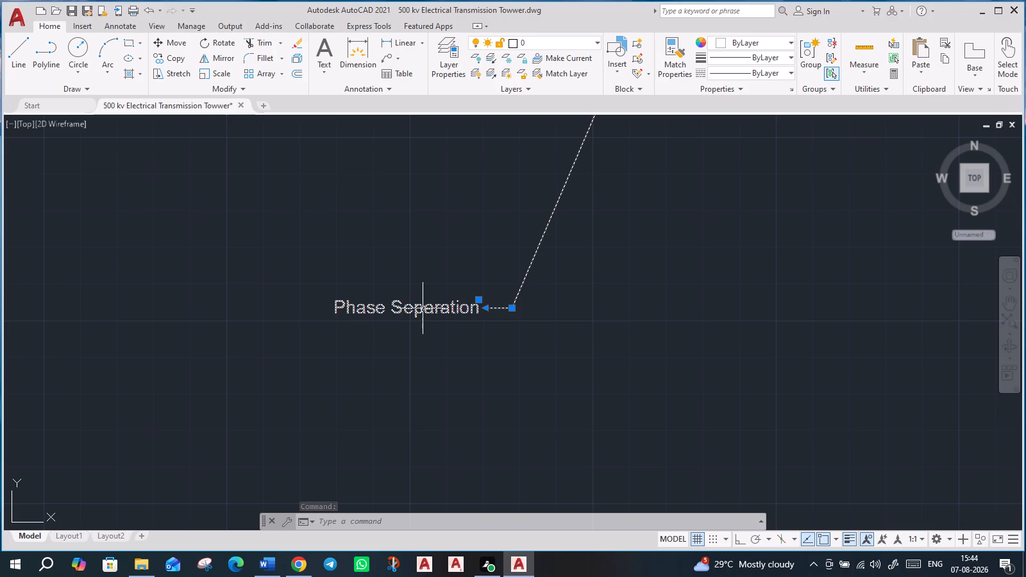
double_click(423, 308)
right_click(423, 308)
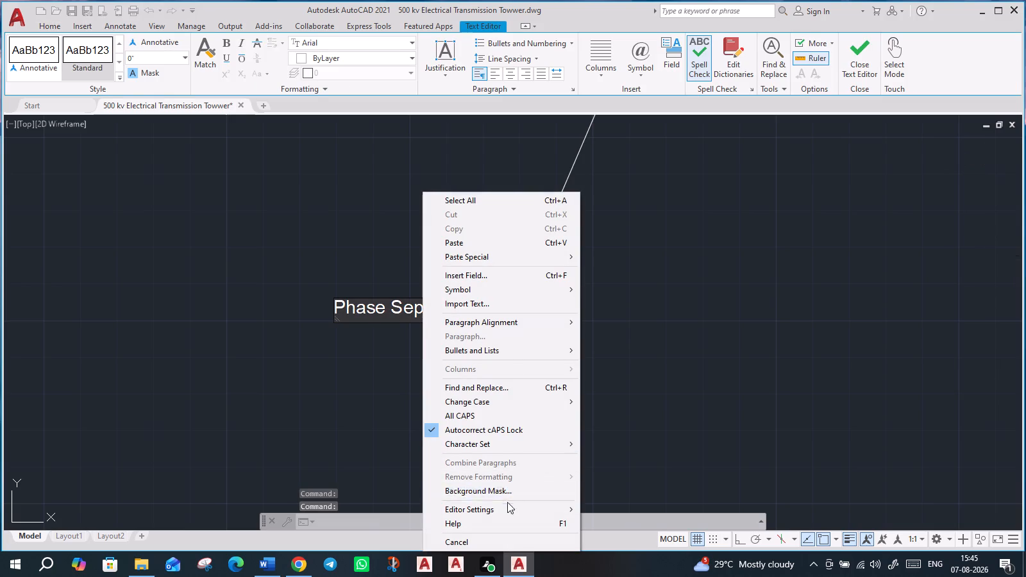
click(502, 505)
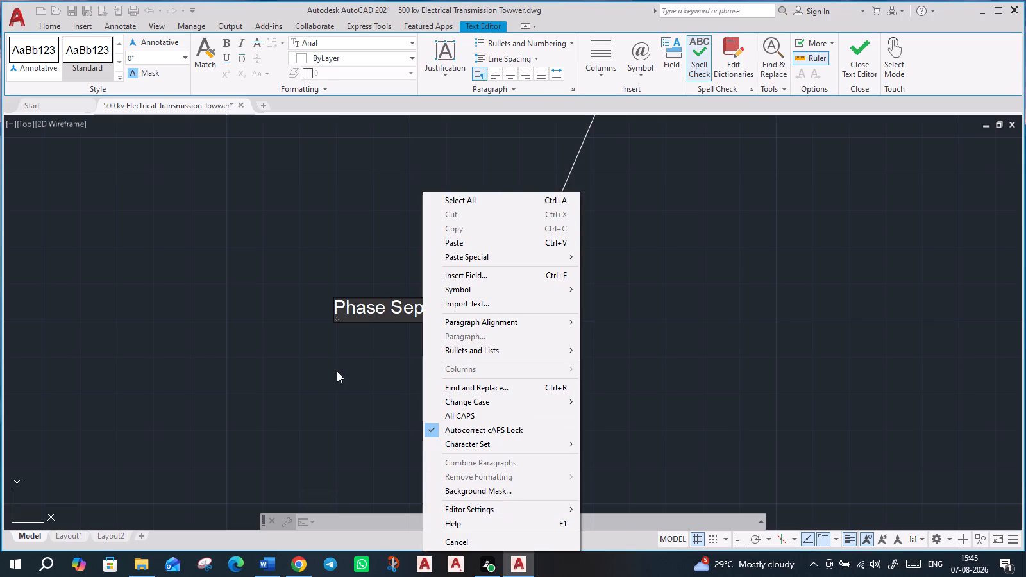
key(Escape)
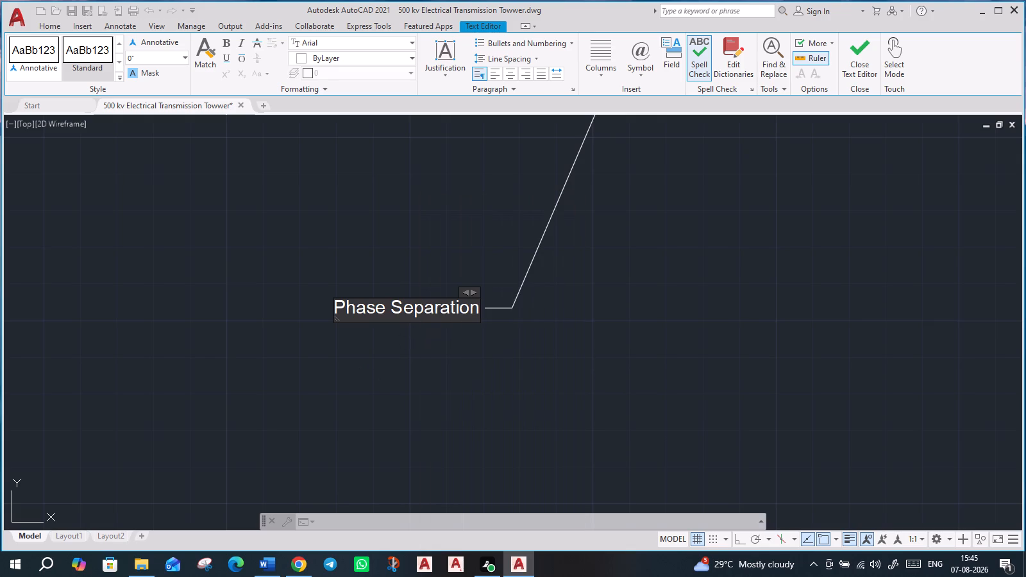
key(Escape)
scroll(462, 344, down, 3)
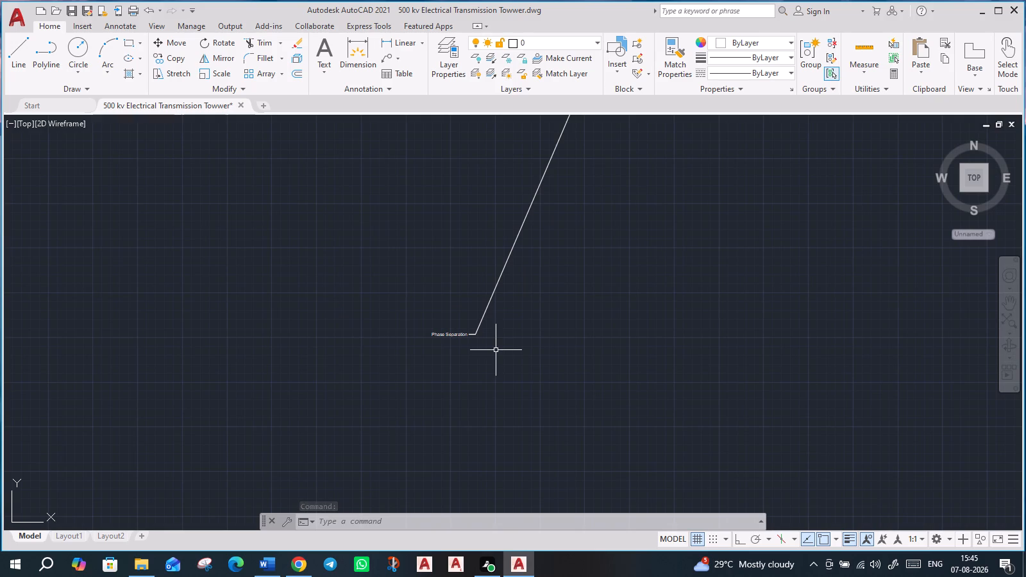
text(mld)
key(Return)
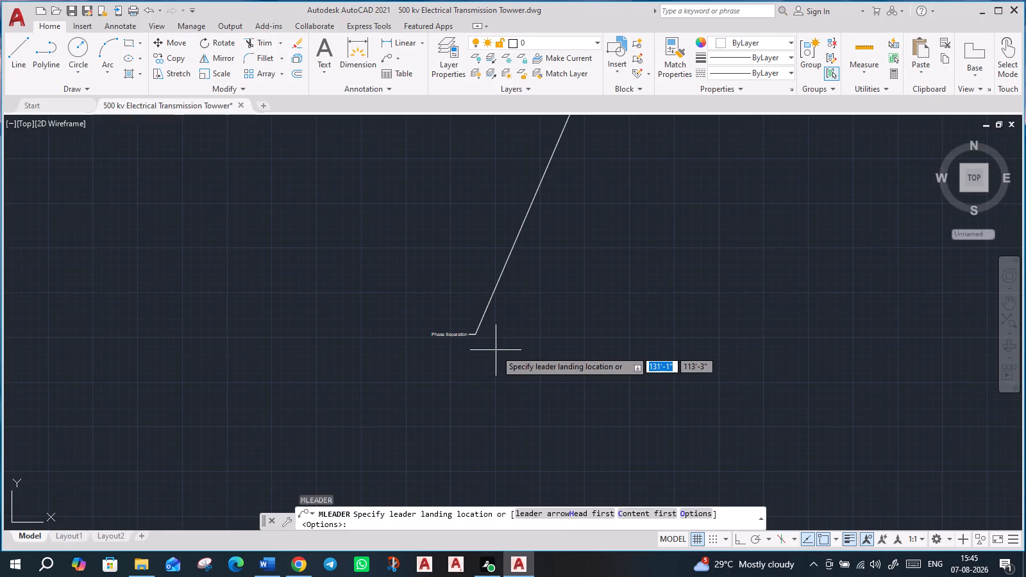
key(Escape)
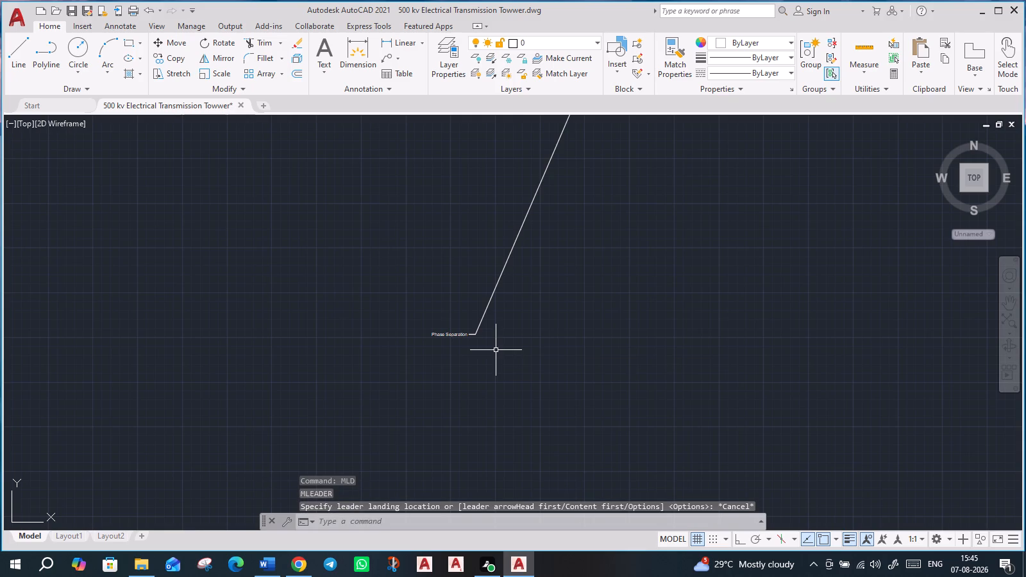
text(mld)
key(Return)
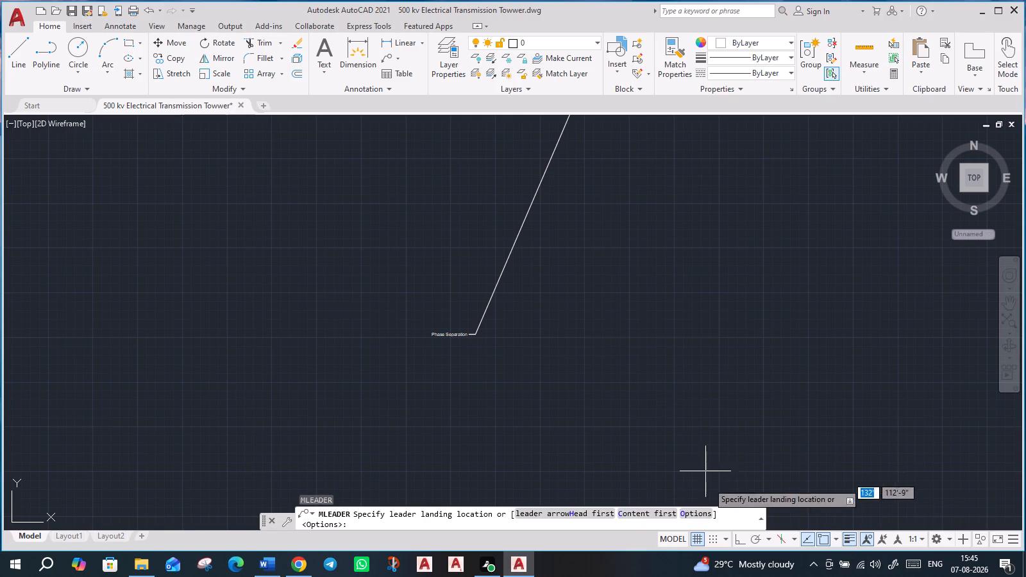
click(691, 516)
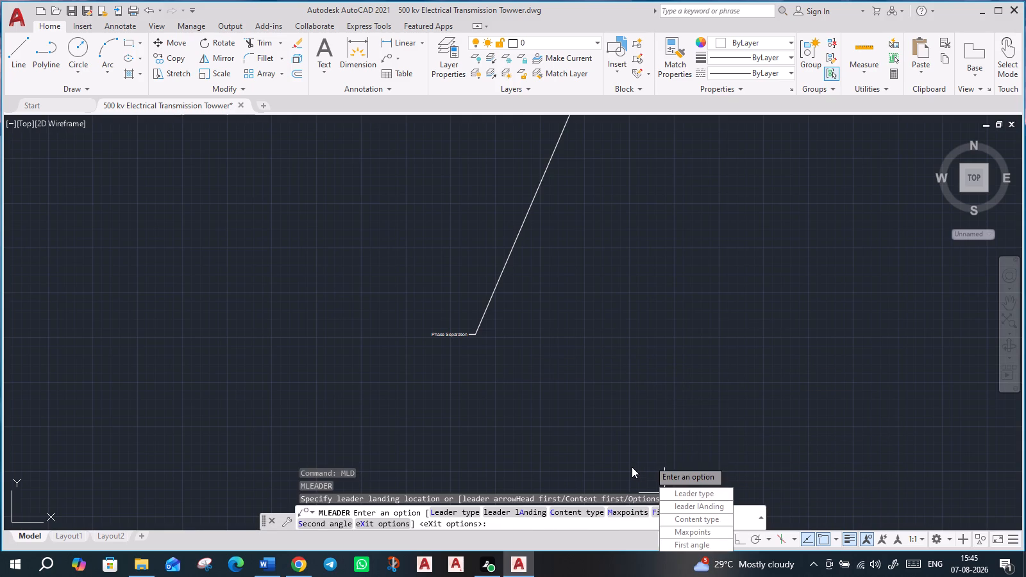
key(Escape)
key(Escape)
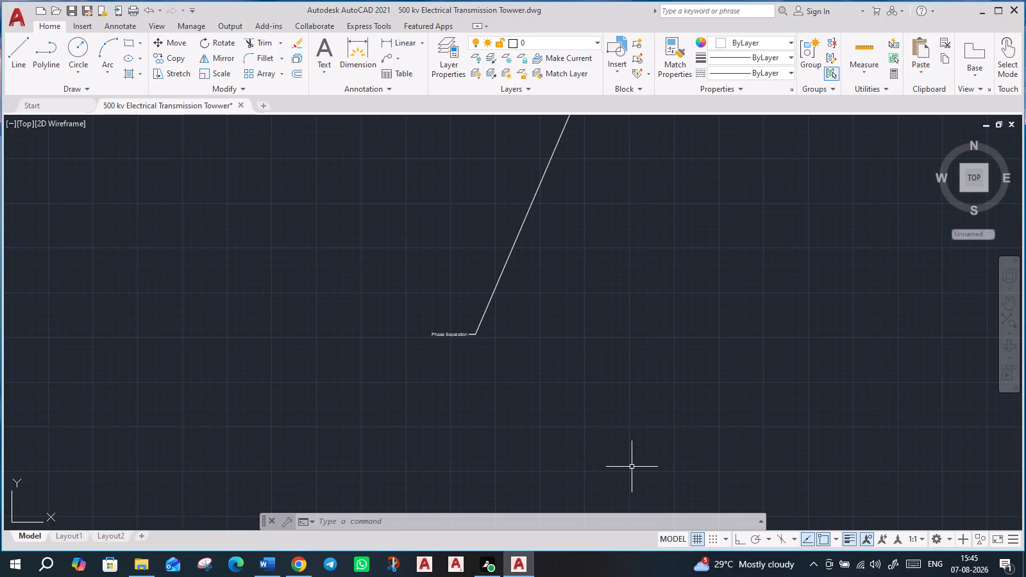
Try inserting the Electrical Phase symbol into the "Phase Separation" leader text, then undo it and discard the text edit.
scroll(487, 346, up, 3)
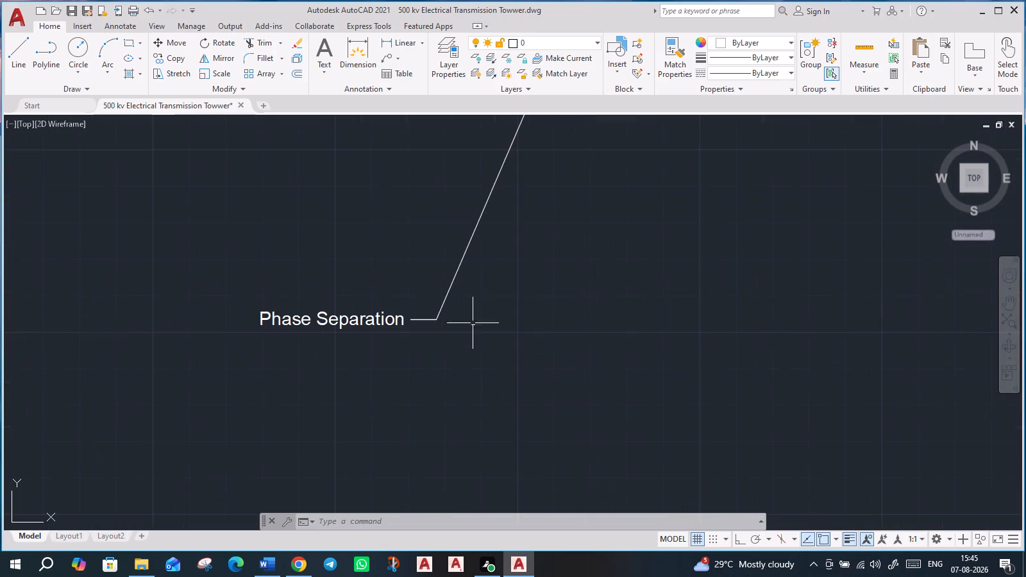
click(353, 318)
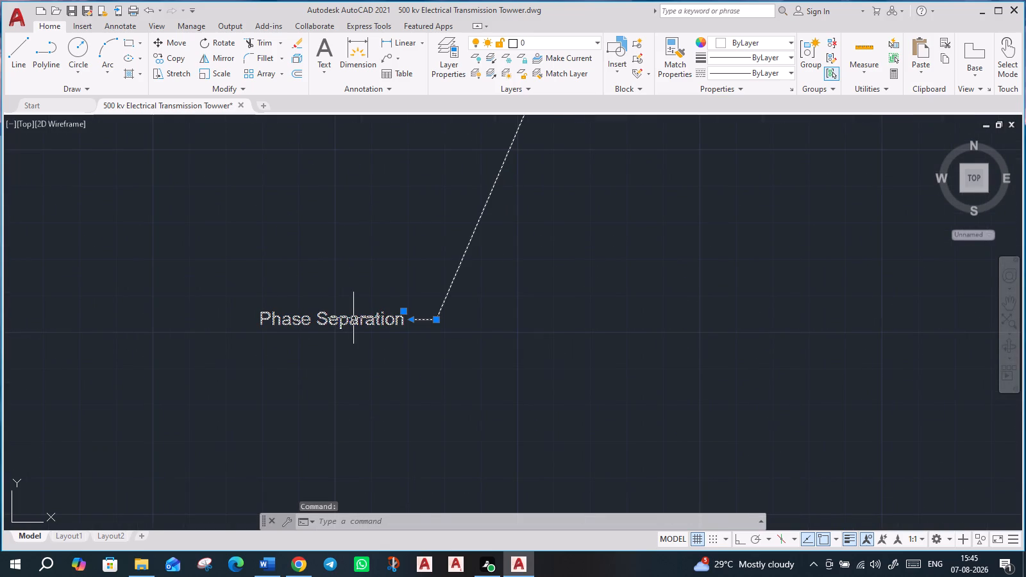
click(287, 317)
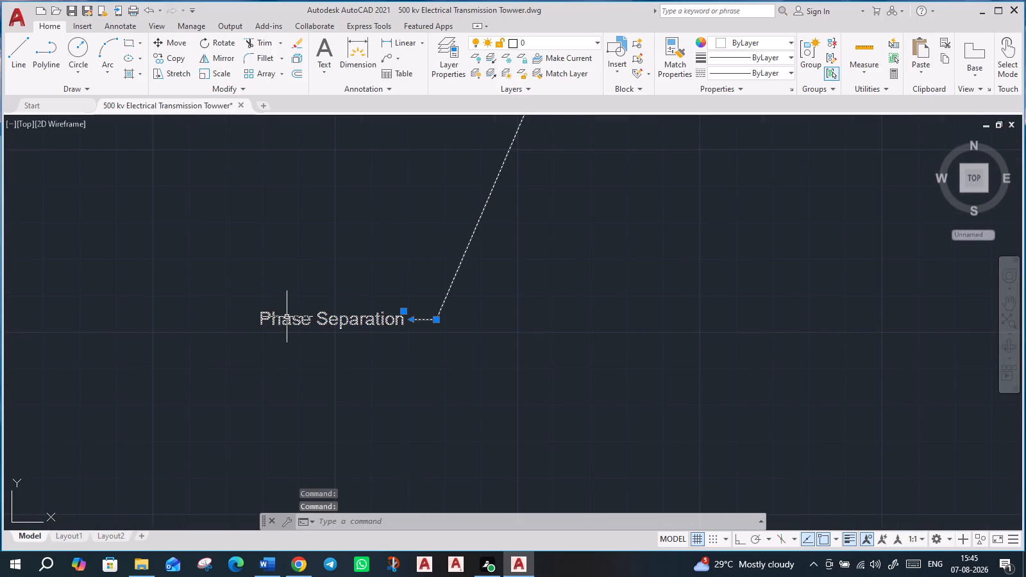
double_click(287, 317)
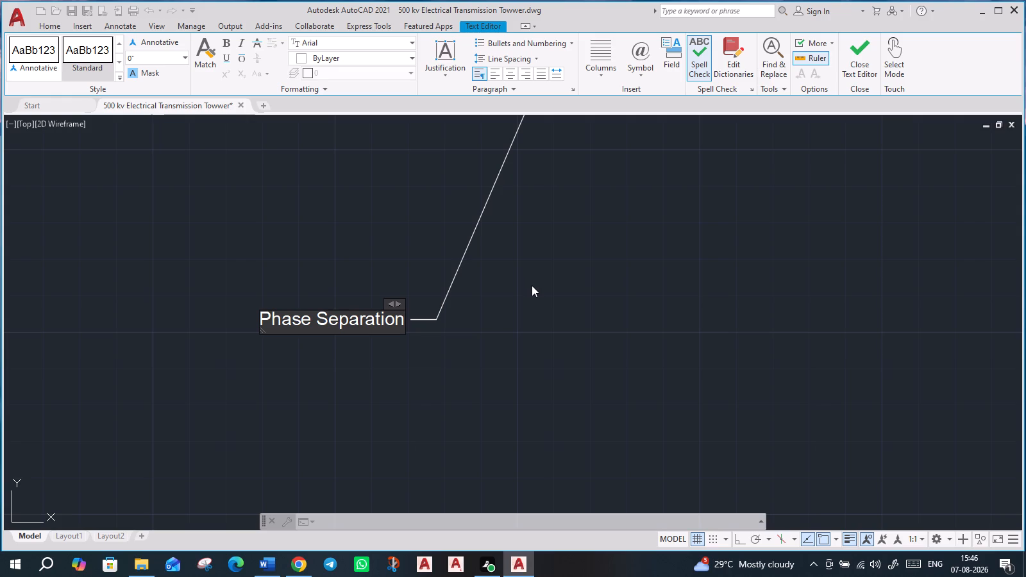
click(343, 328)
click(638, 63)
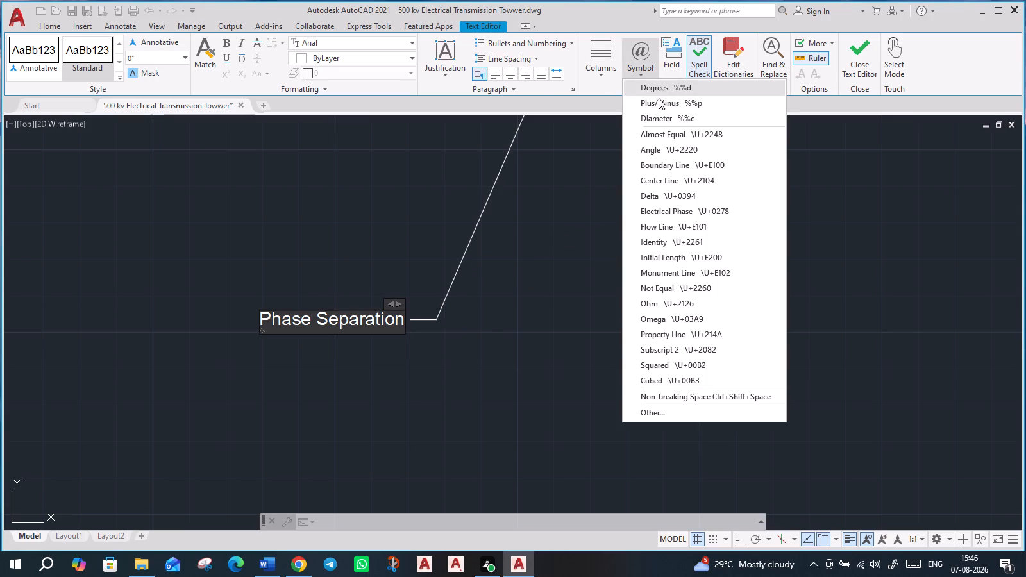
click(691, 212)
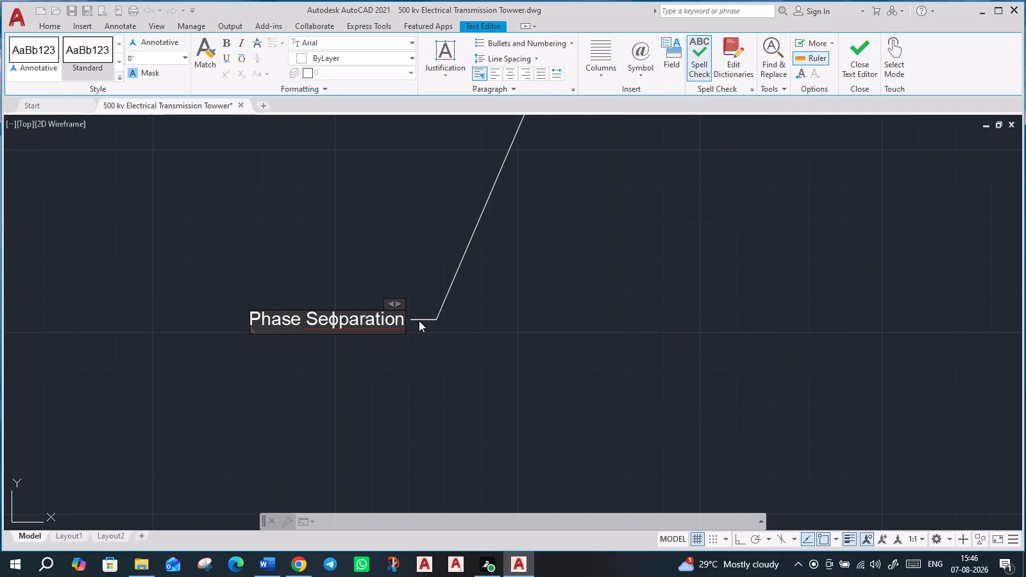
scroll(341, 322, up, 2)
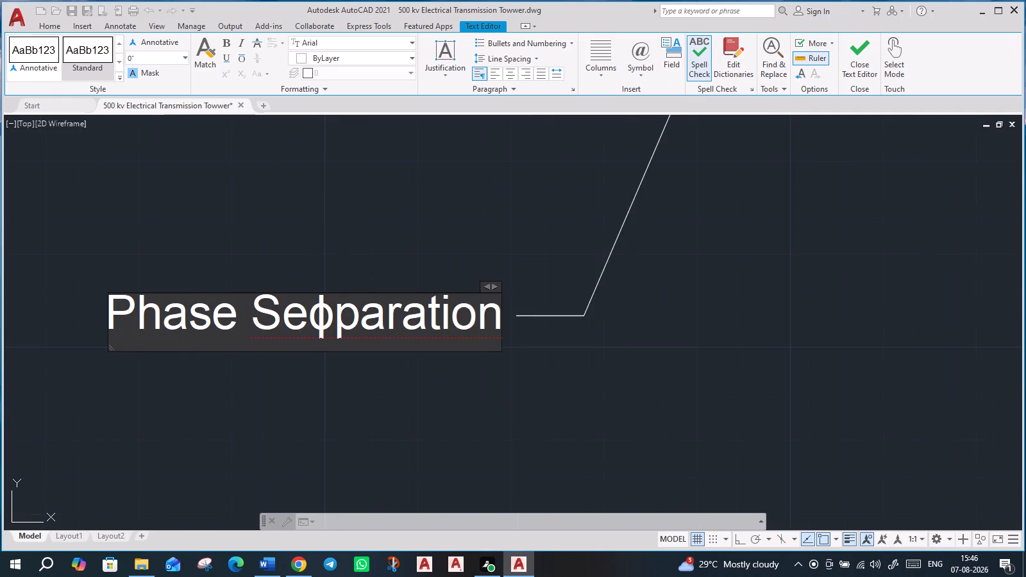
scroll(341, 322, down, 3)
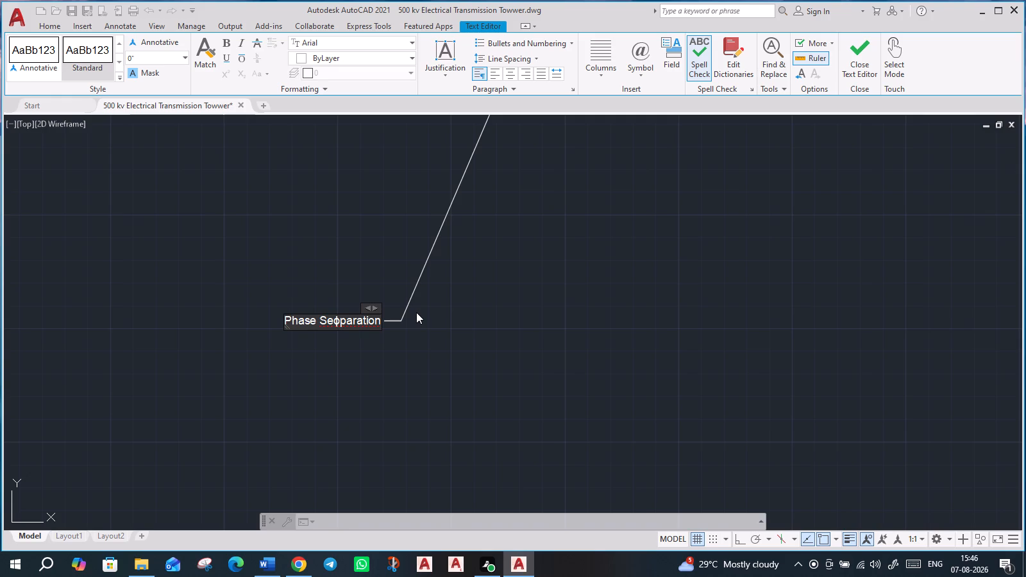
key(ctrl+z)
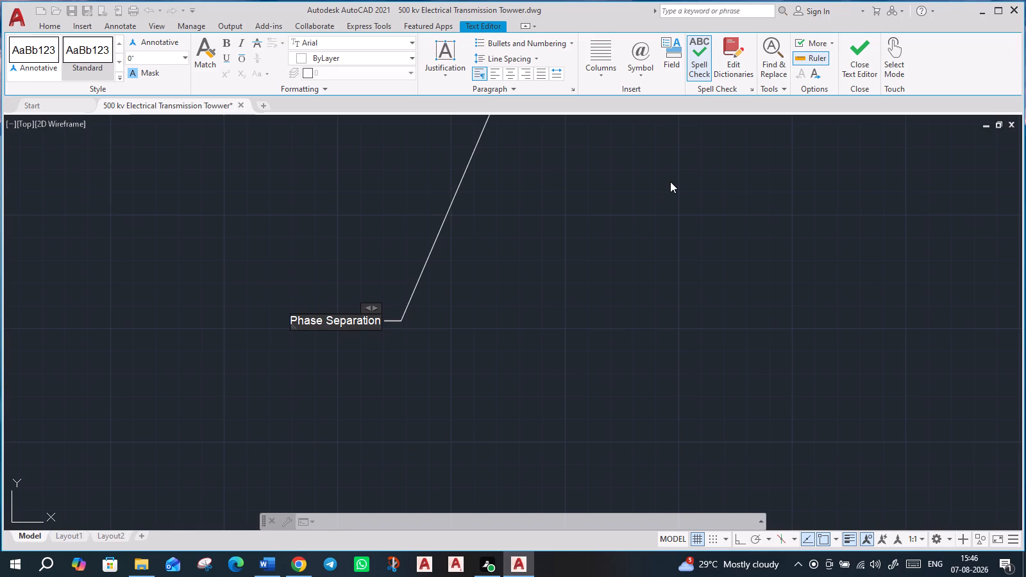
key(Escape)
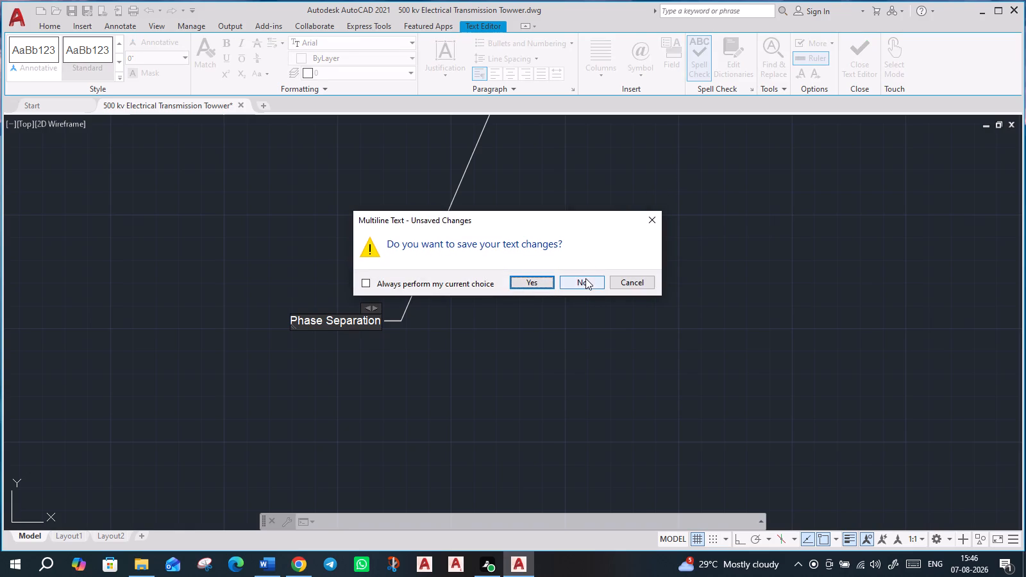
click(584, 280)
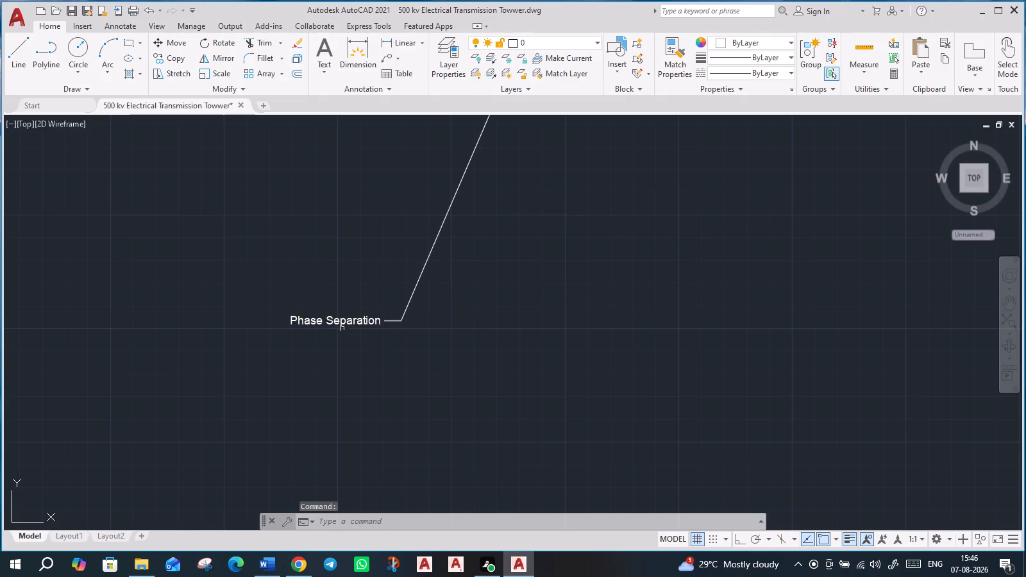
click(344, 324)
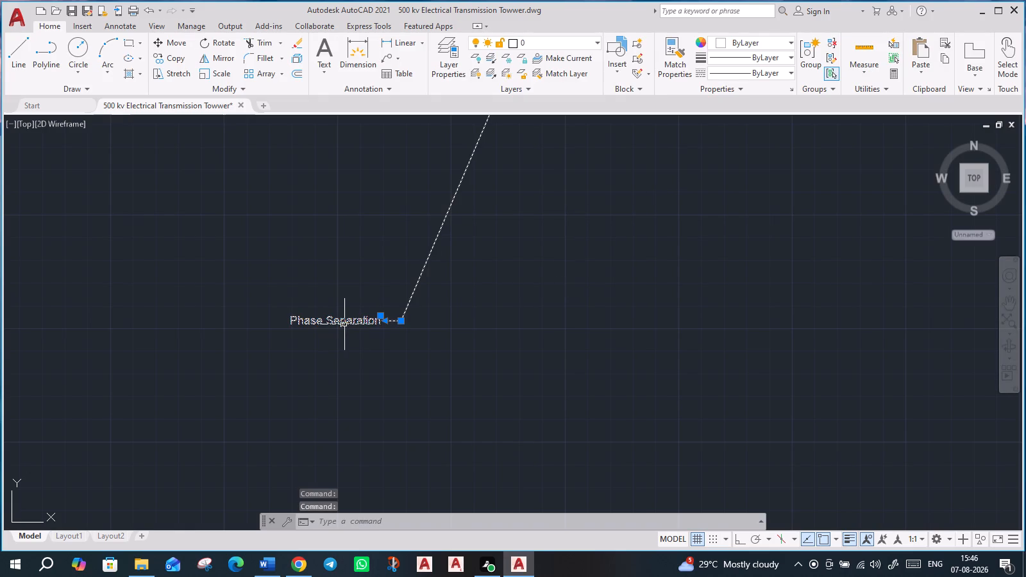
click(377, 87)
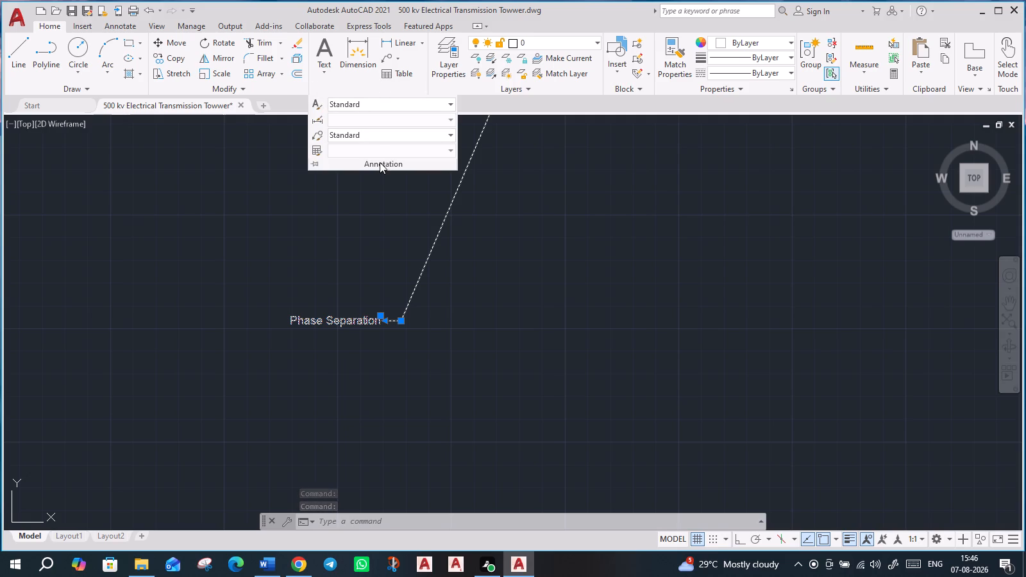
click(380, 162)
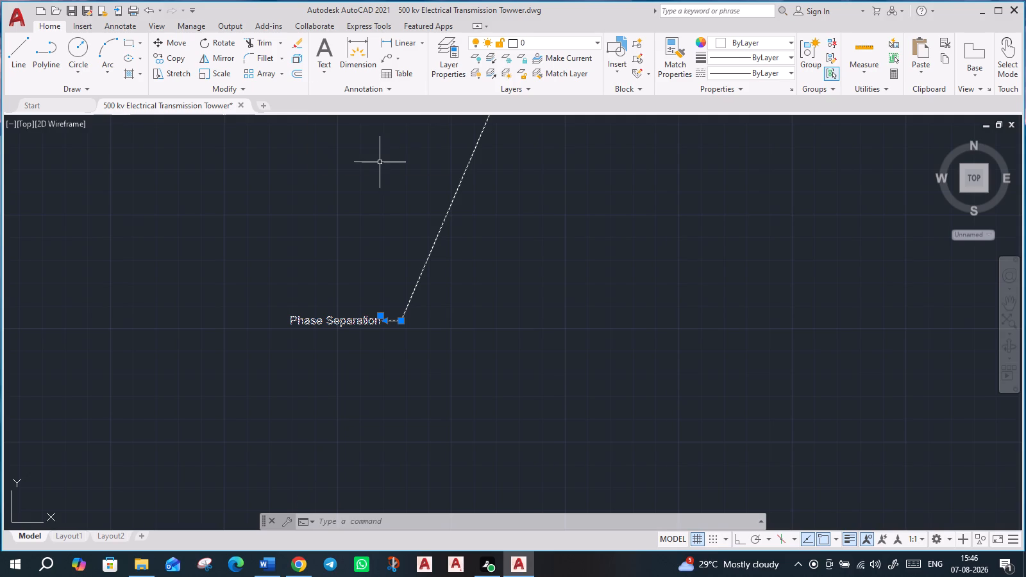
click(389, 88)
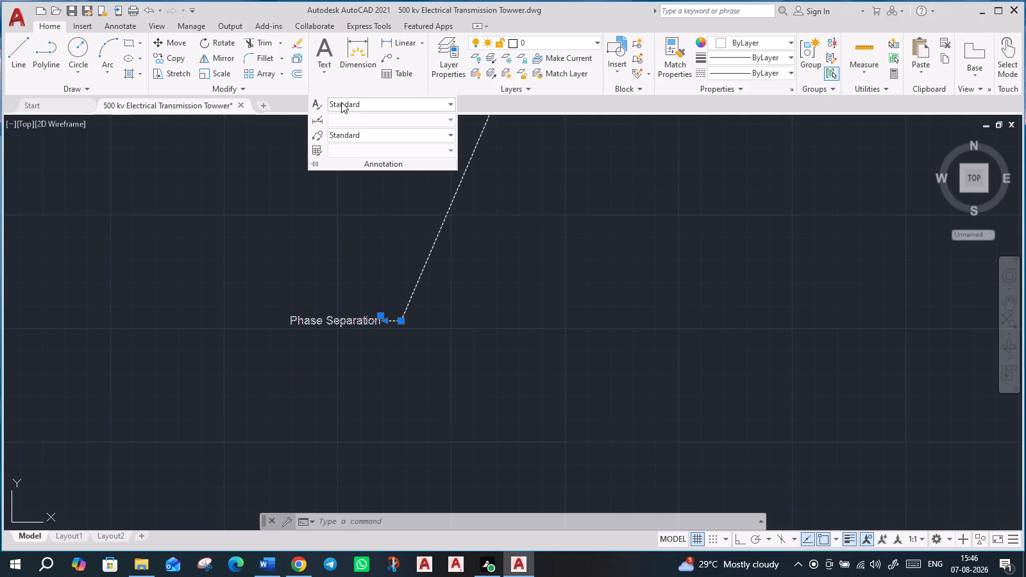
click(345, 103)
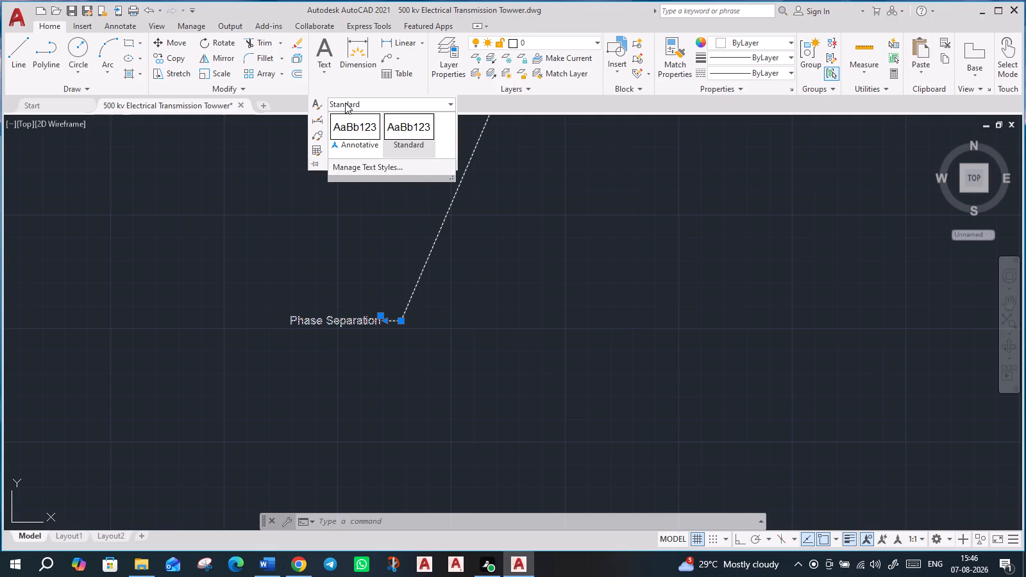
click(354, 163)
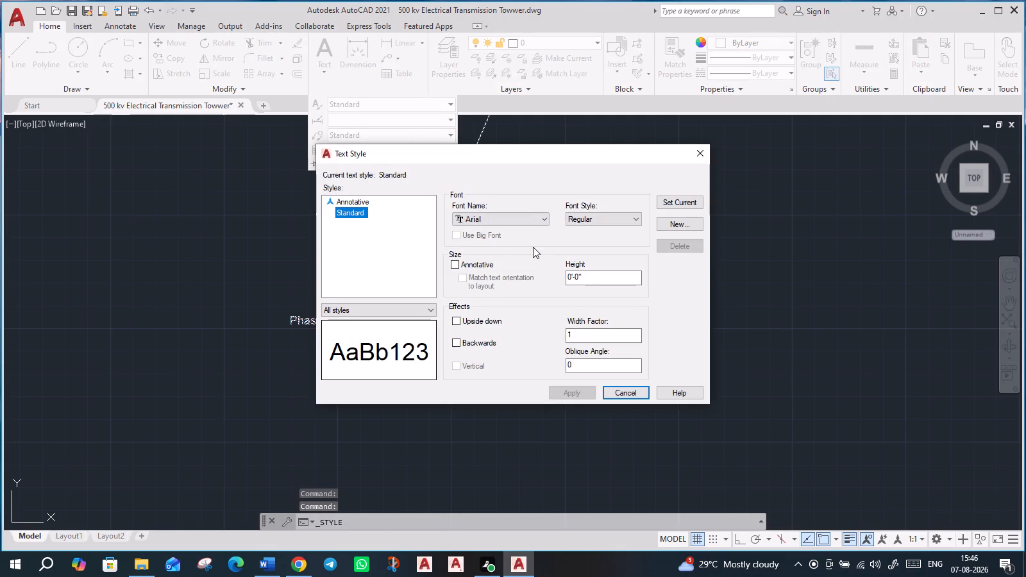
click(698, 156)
Open the Standard multileader style for modification and set its text height to 1'.
click(388, 86)
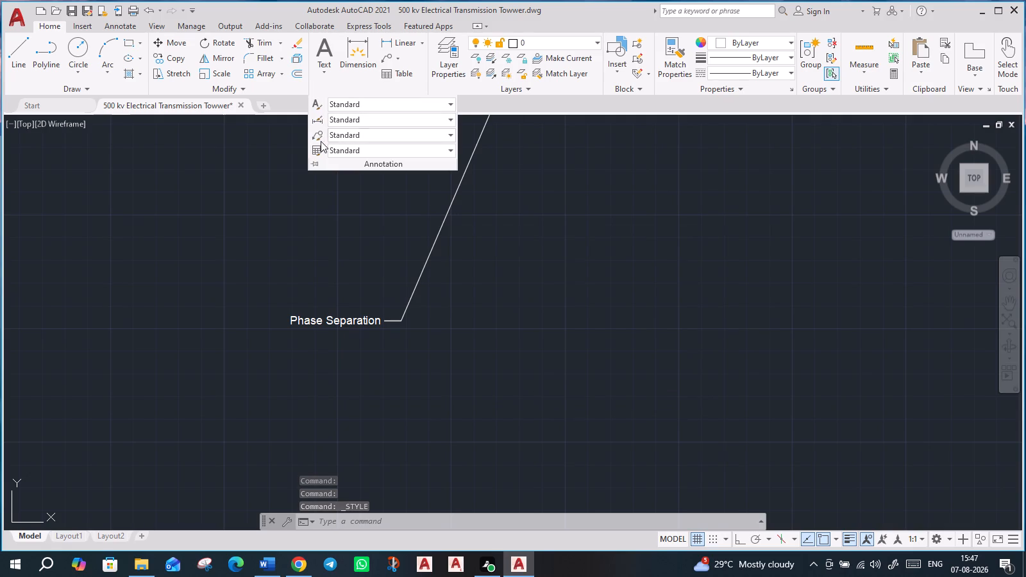
click(349, 135)
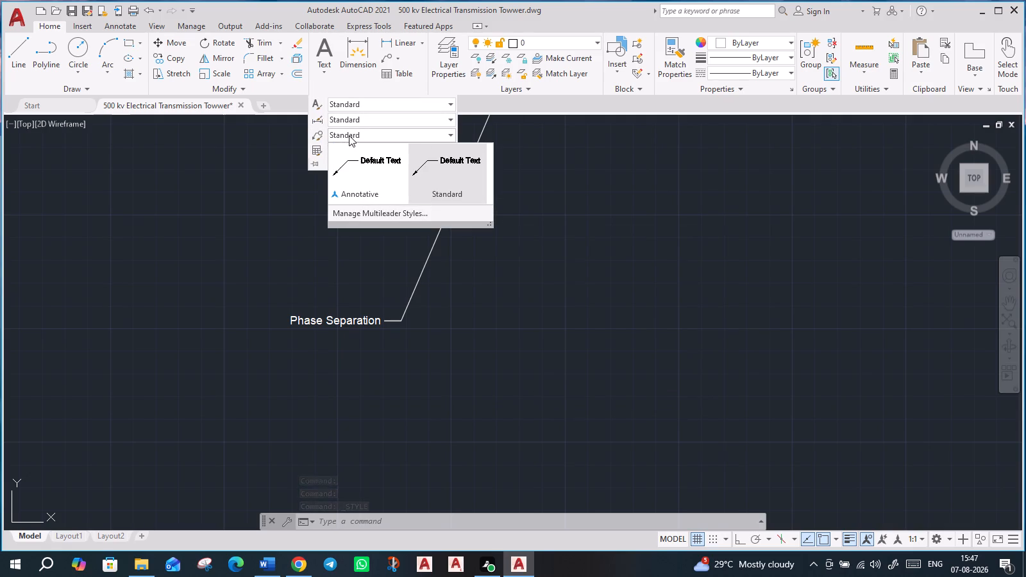
click(359, 217)
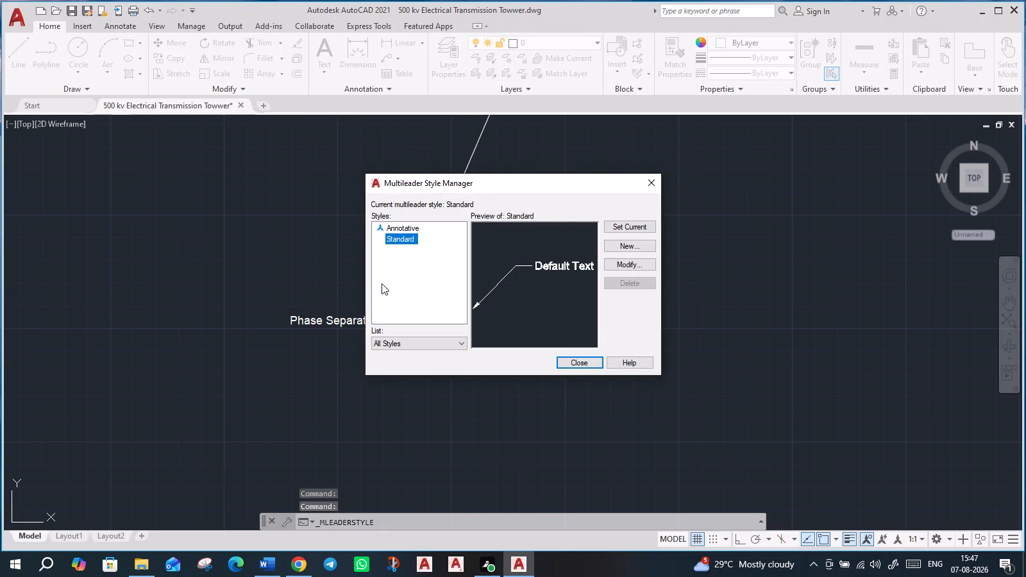
click(622, 261)
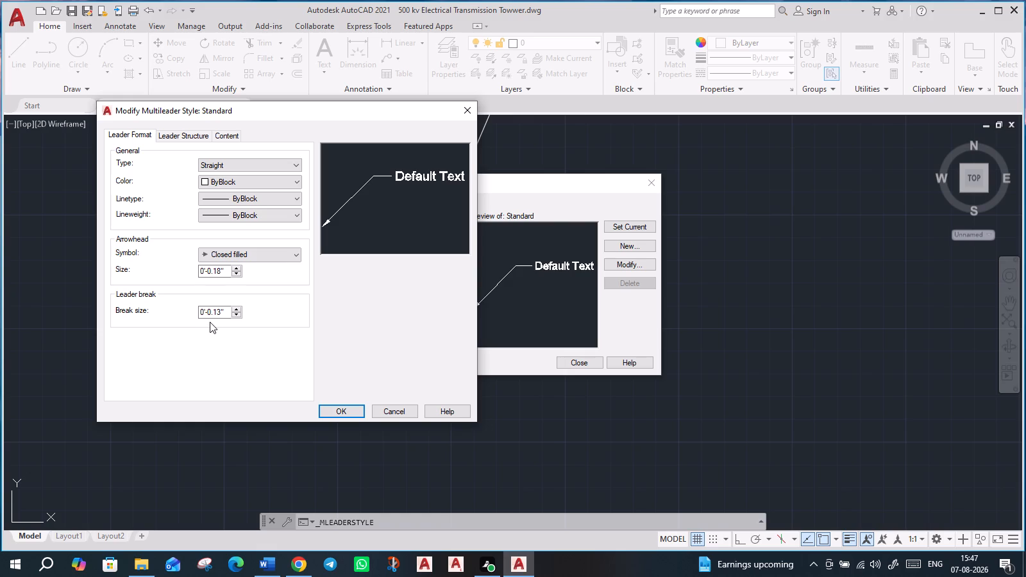
drag(293, 110, 596, 109)
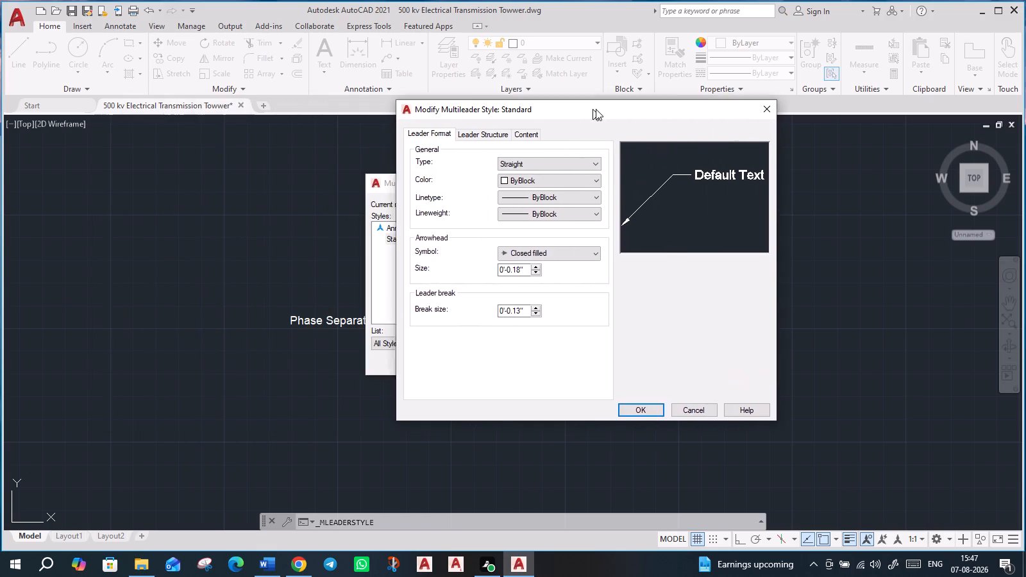
drag(596, 109, 585, 220)
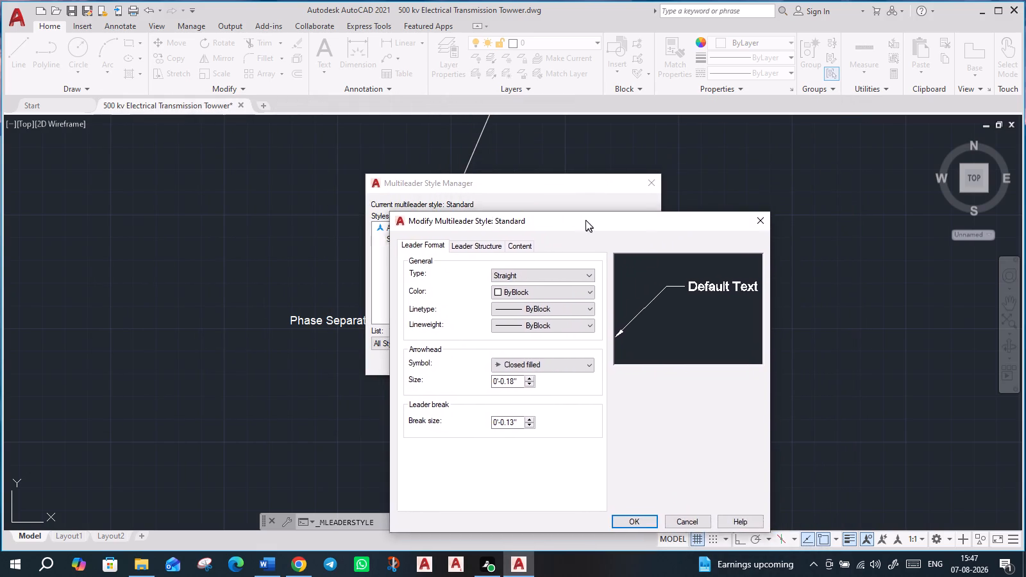
drag(585, 220, 578, 184)
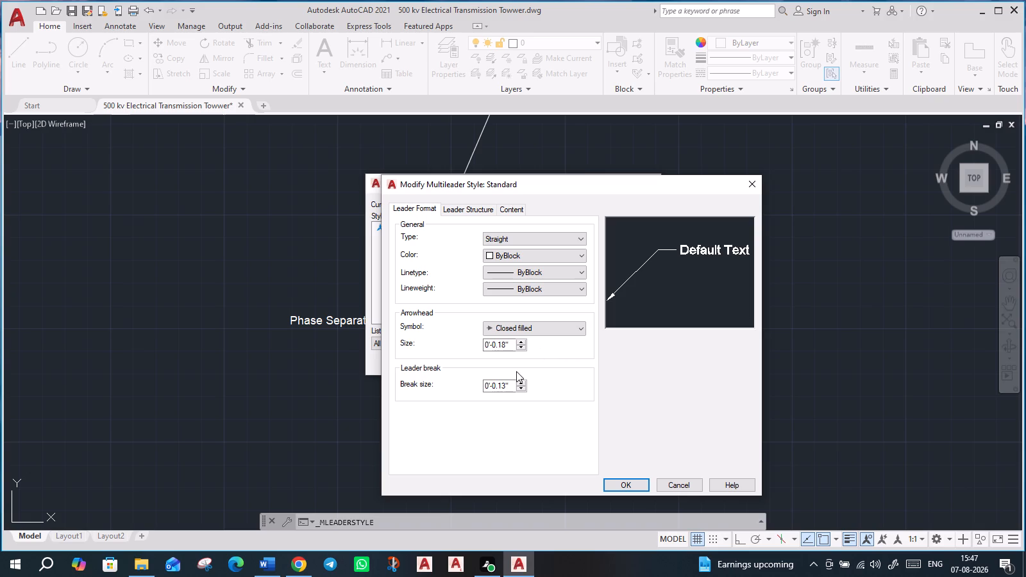
click(481, 210)
click(509, 208)
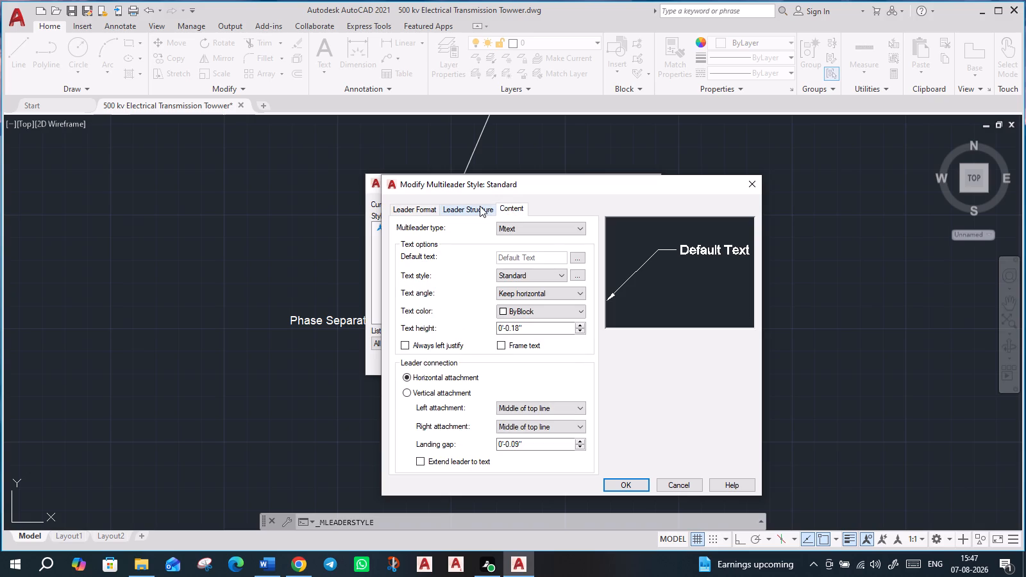
click(480, 208)
click(480, 208)
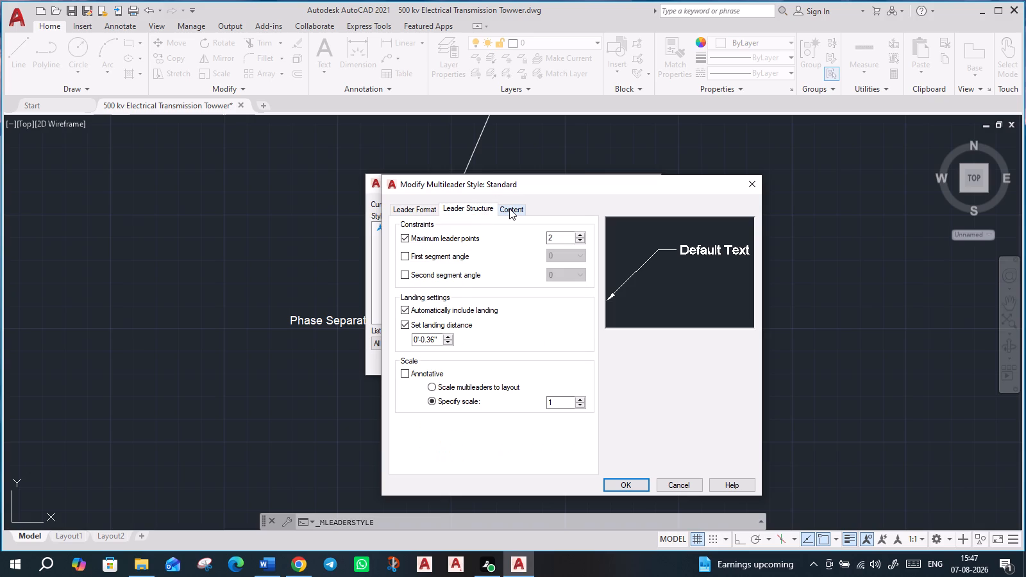
click(509, 208)
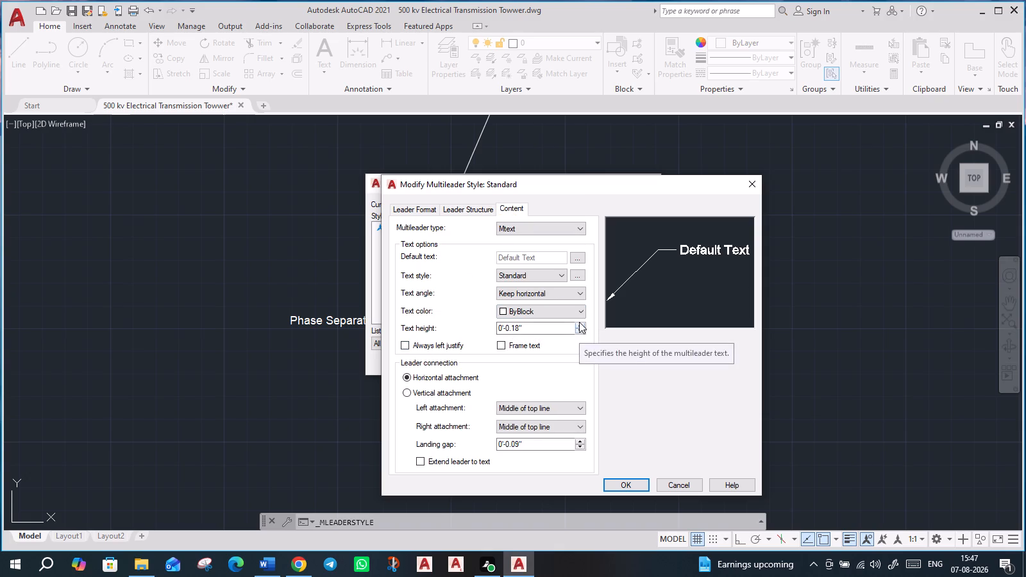
click(531, 328)
drag(531, 328, 527, 328)
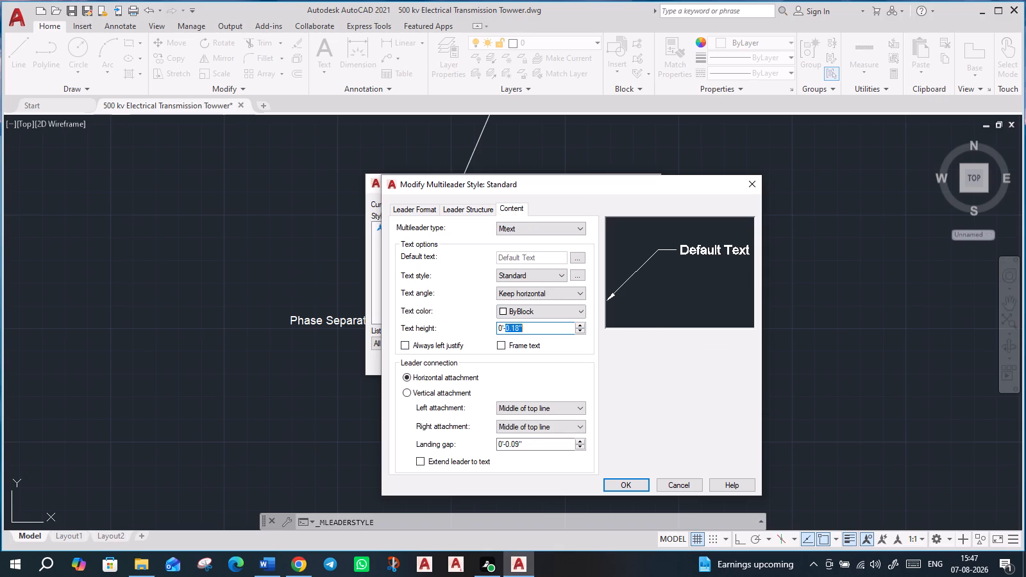
drag(527, 328, 481, 334)
key(1)
key(apostrophe)
key(Return)
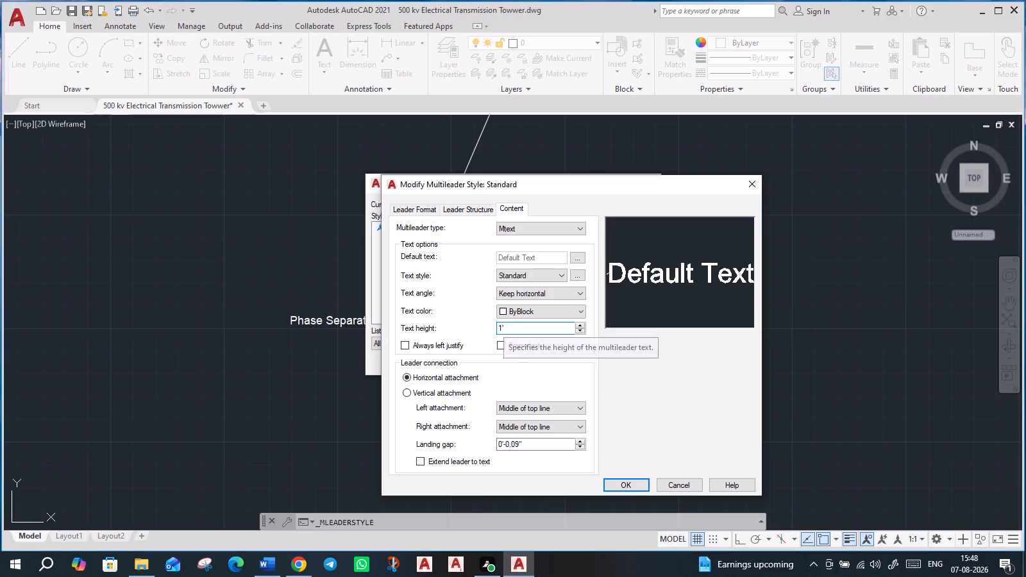
Set the arrowhead size of the Standard multileader style to 4'.
click(426, 210)
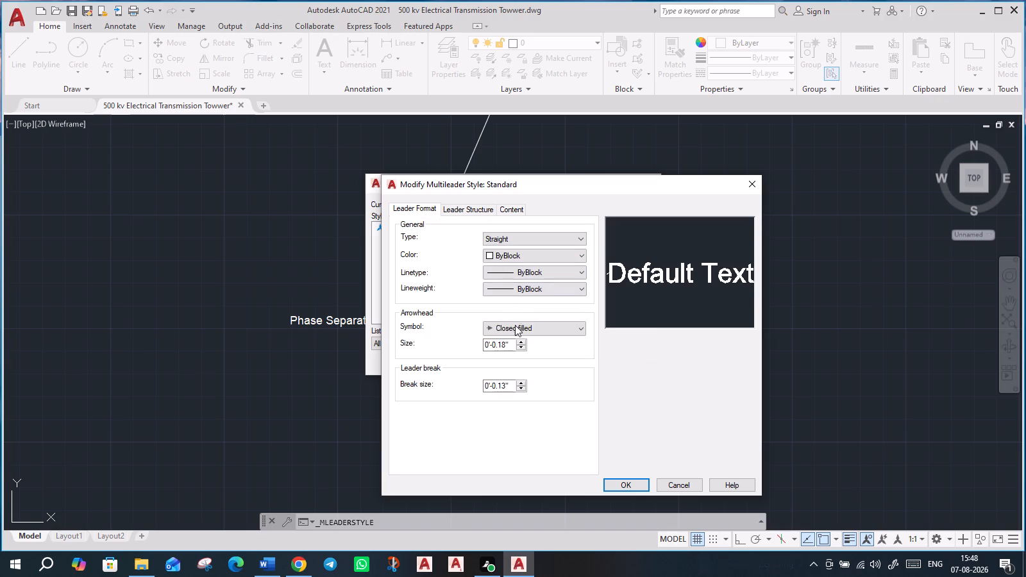
click(511, 343)
drag(511, 343, 451, 334)
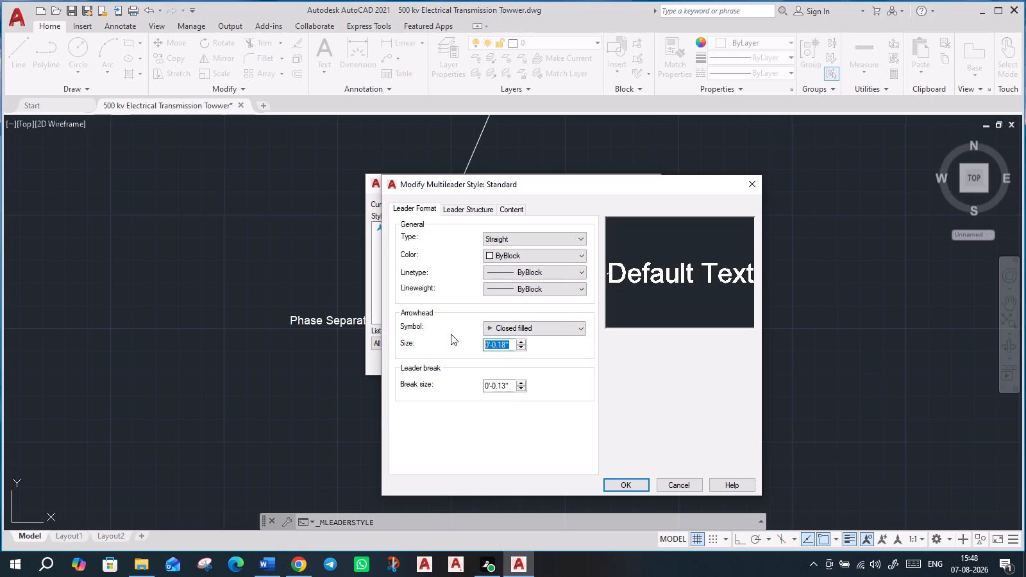
text(4')
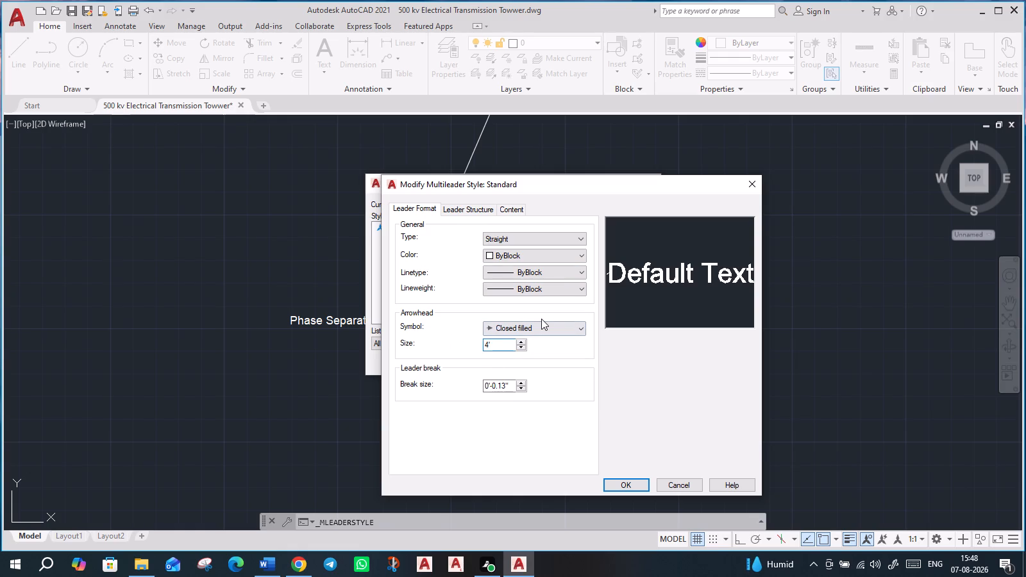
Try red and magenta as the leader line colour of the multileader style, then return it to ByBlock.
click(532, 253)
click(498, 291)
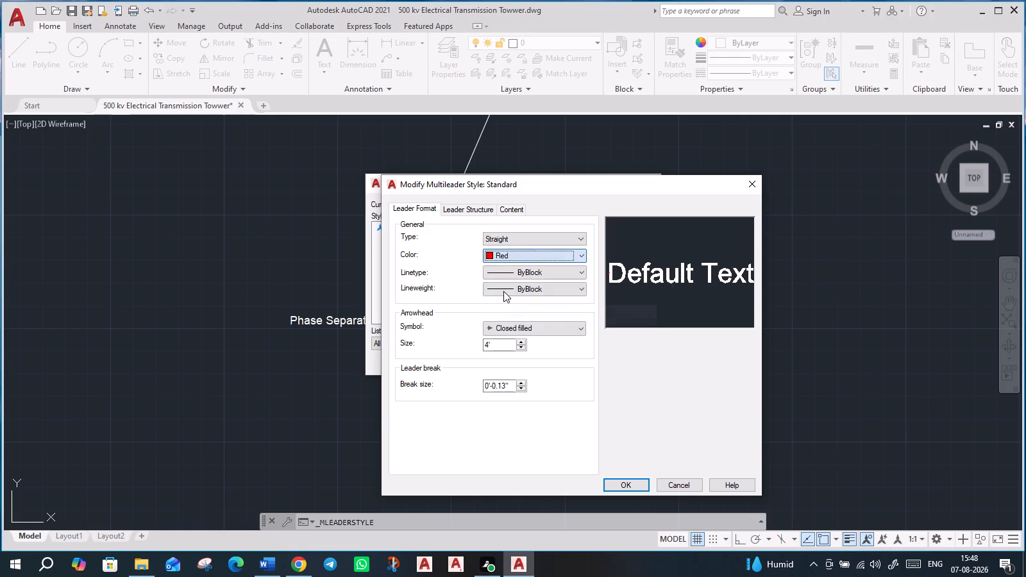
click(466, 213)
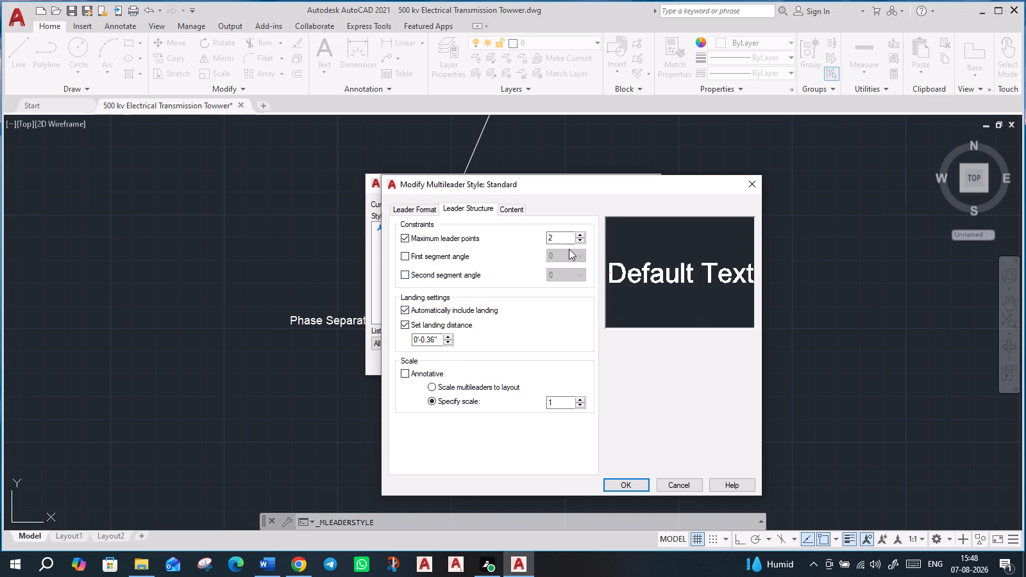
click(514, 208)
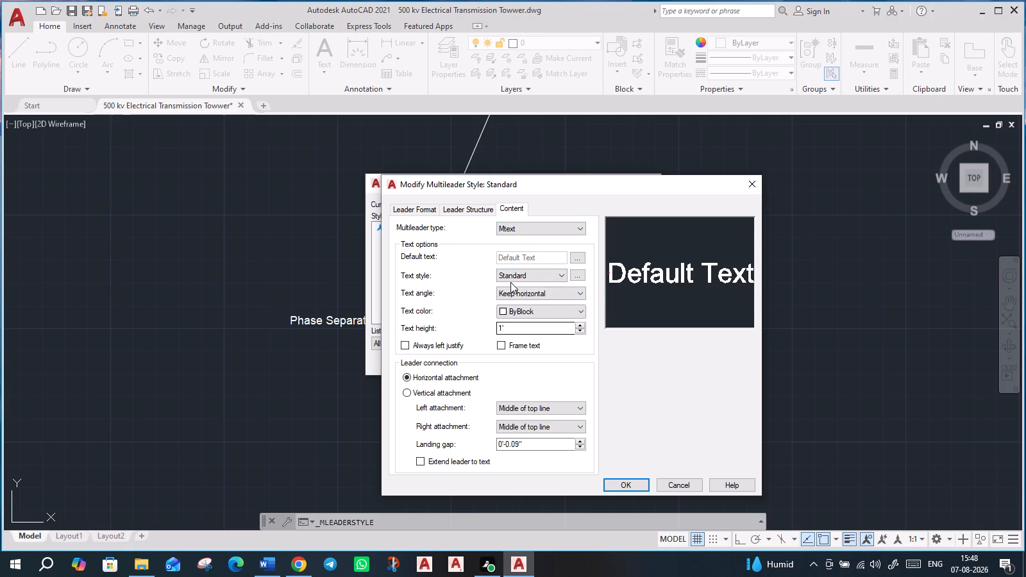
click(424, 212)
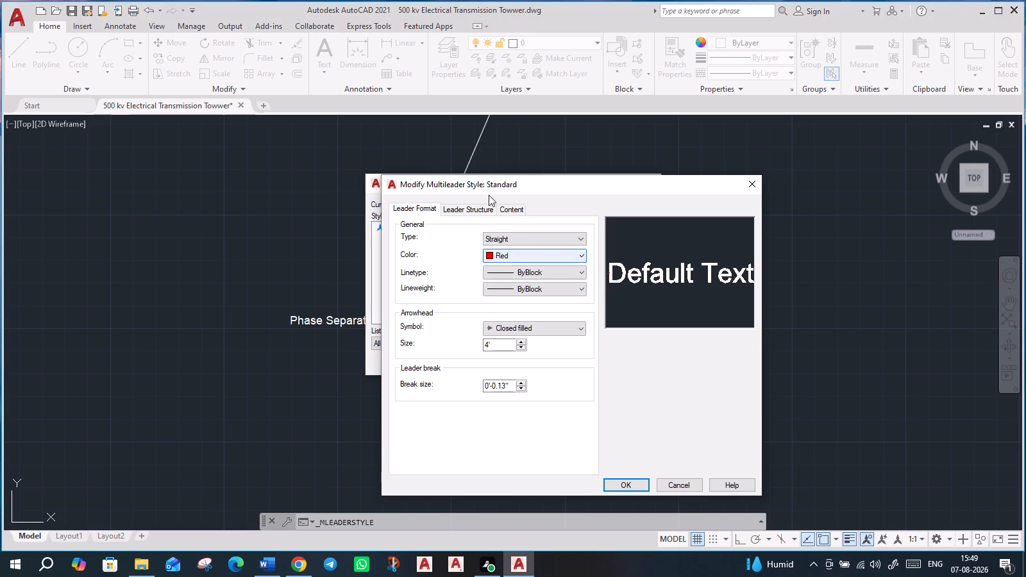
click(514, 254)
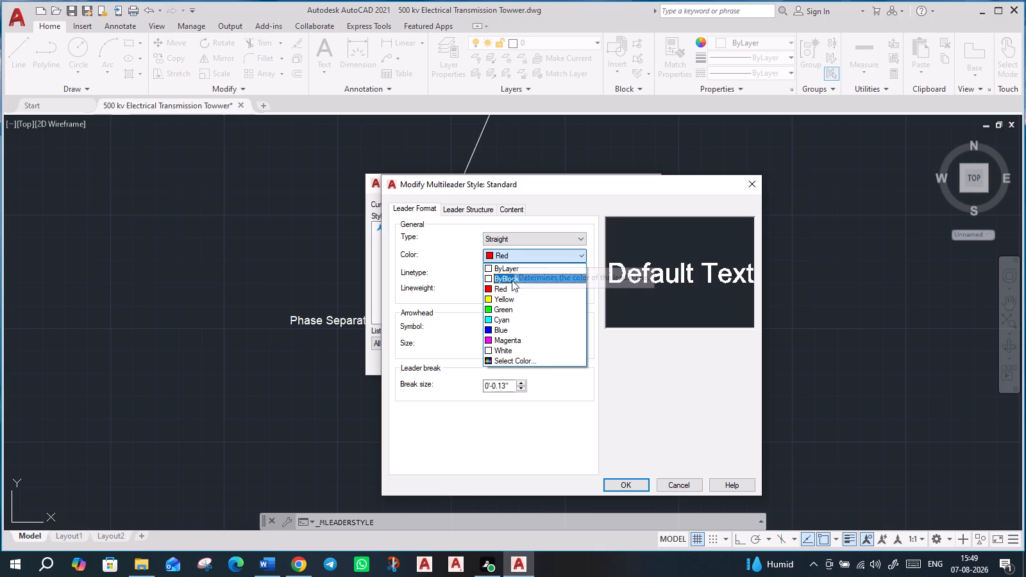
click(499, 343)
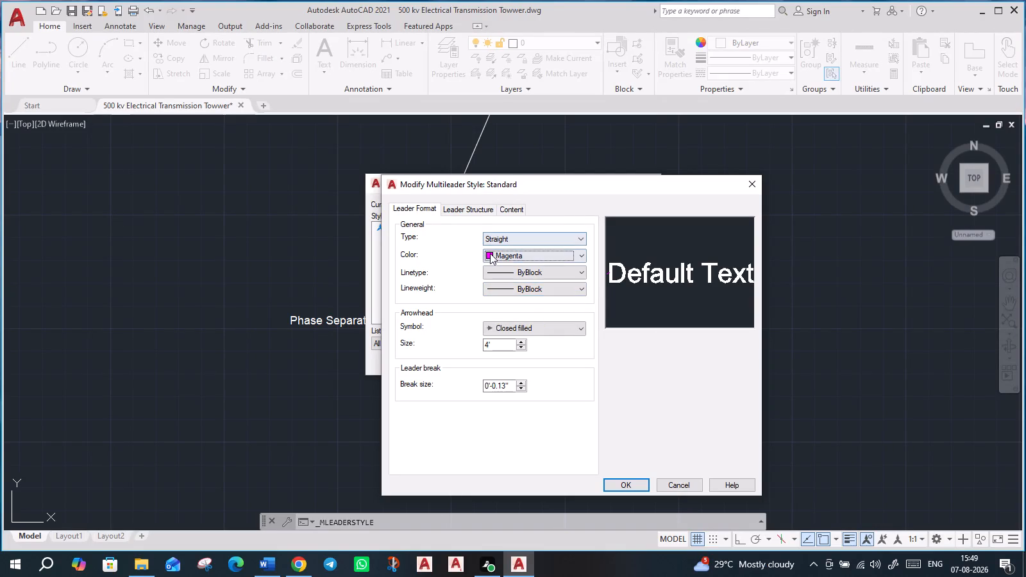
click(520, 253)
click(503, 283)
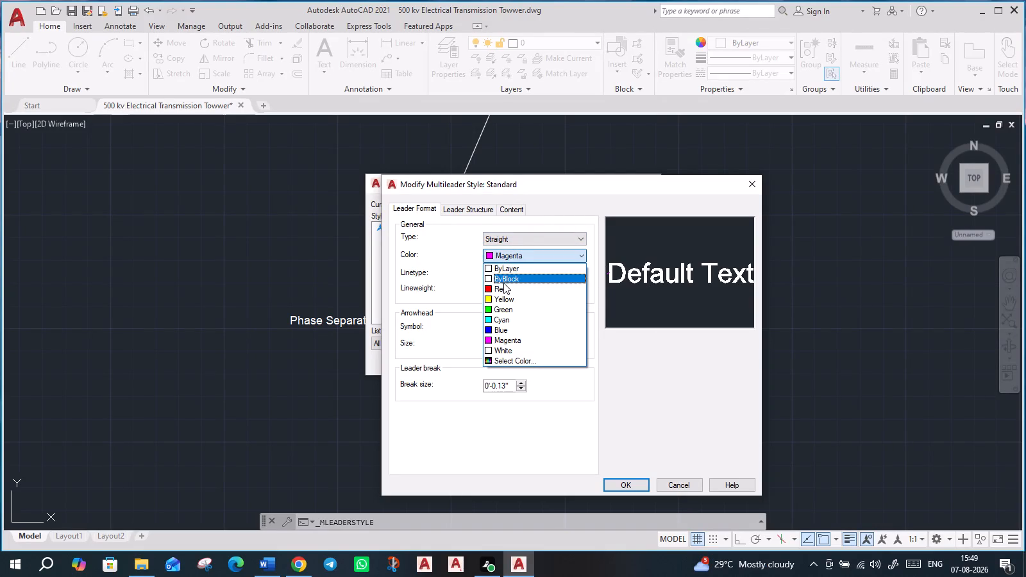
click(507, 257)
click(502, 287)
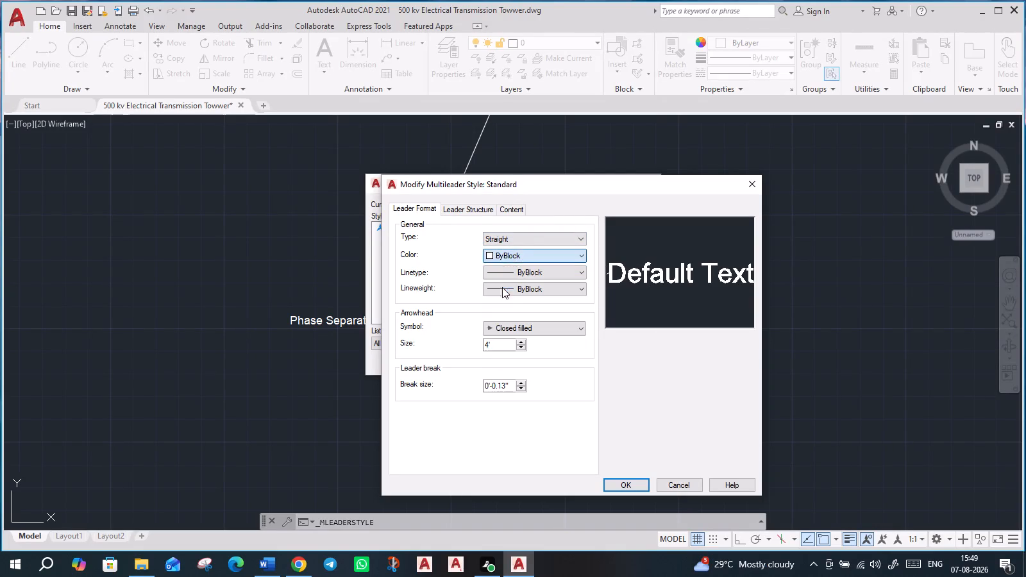
Set the multileader style's text colour to Magenta and its text height to 2', and accept the style changes.
click(472, 210)
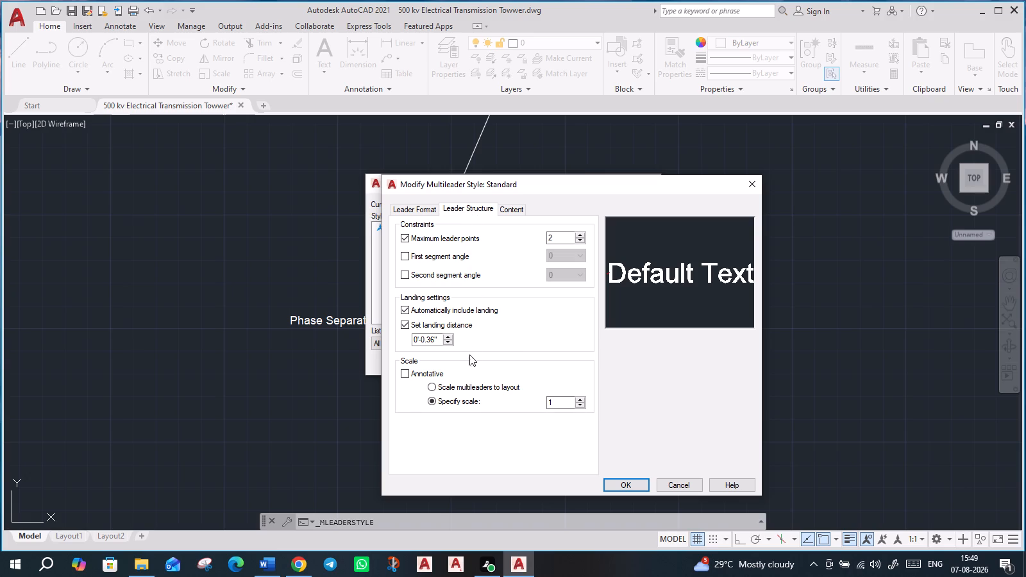
click(505, 210)
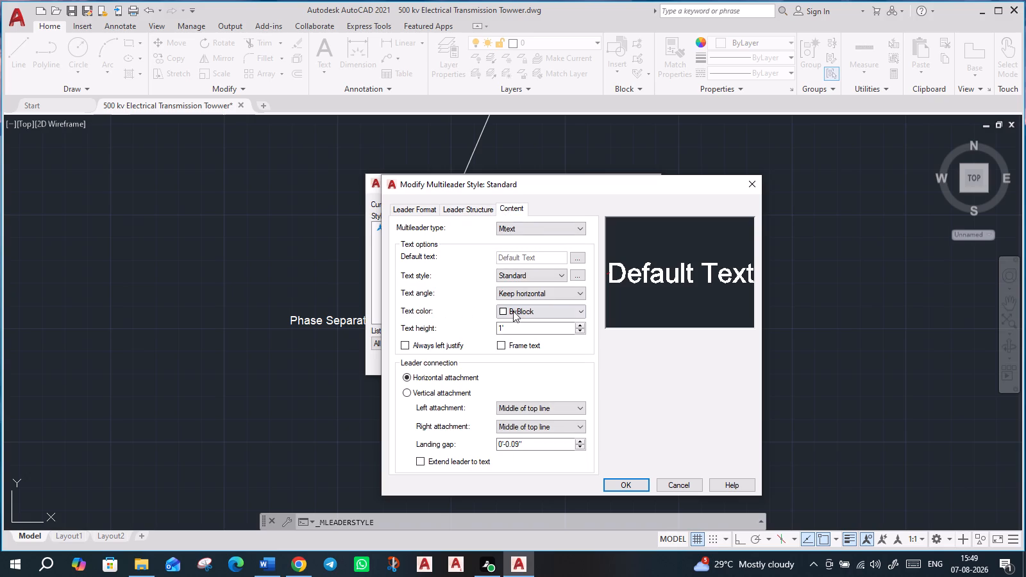
click(516, 312)
click(505, 398)
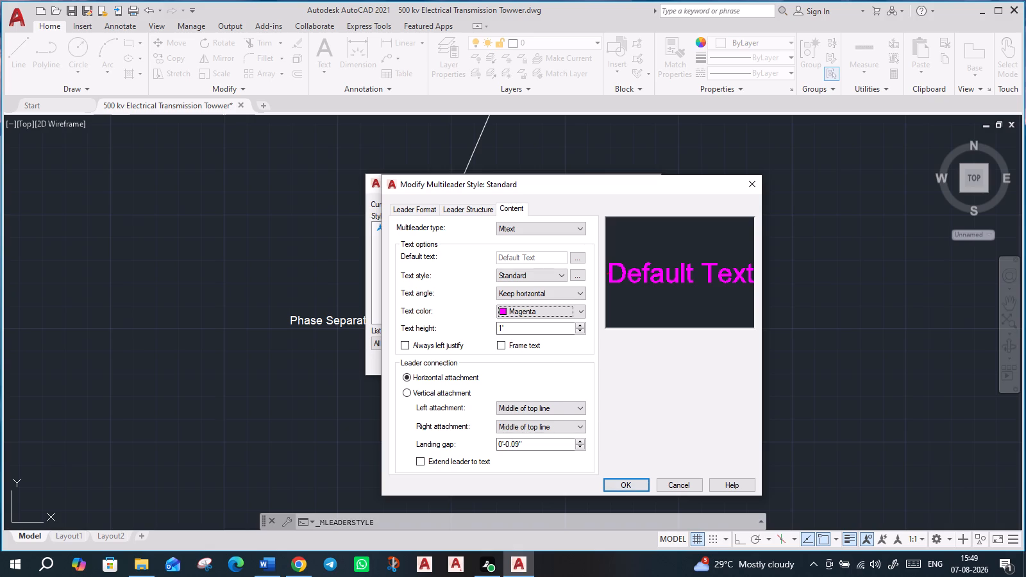
click(512, 331)
drag(510, 331, 493, 330)
text(2')
click(619, 483)
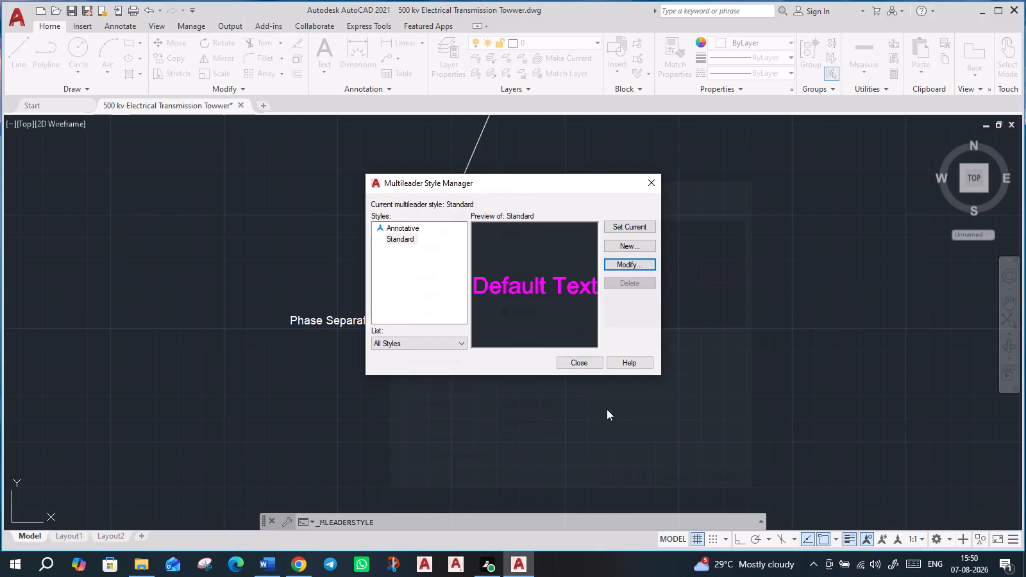
Make the Standard multileader style current and close the Multileader Style Manager.
click(641, 230)
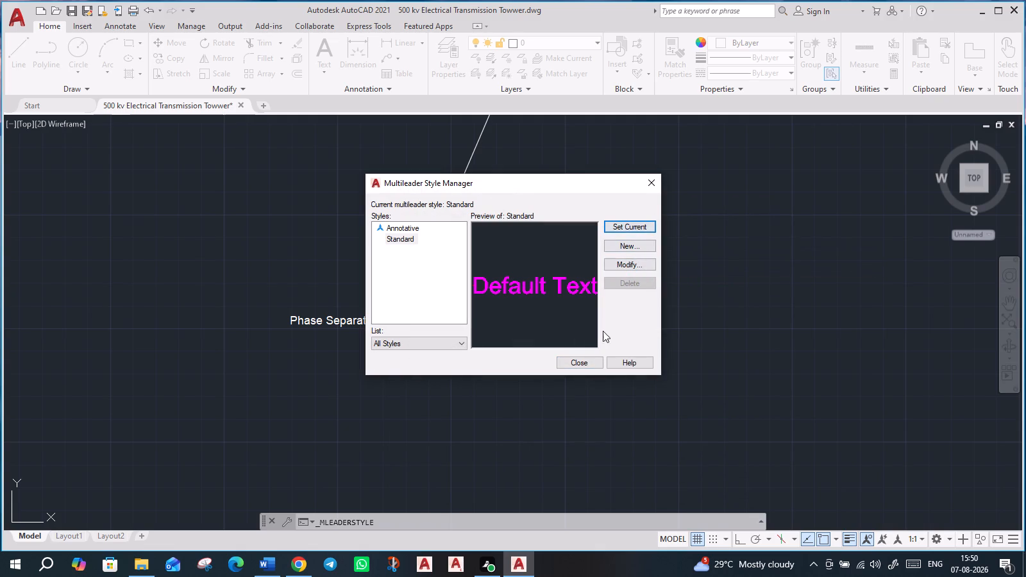
click(618, 224)
click(577, 364)
Start a multiline text box below the hatched ground, spanning slightly more than the ground's full width.
scroll(517, 356, down, 6)
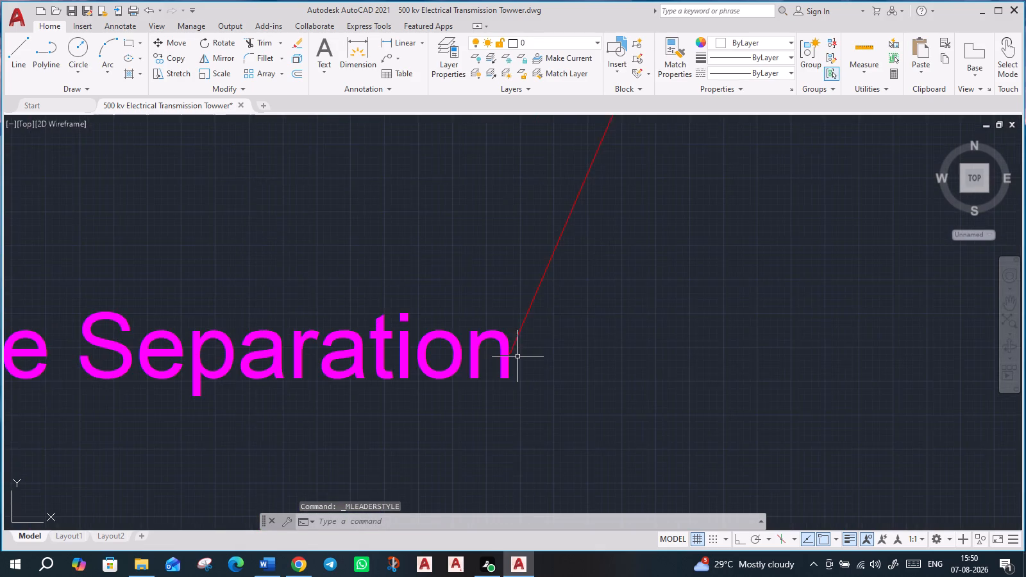
scroll(519, 356, down, 3)
scroll(585, 367, down, 1)
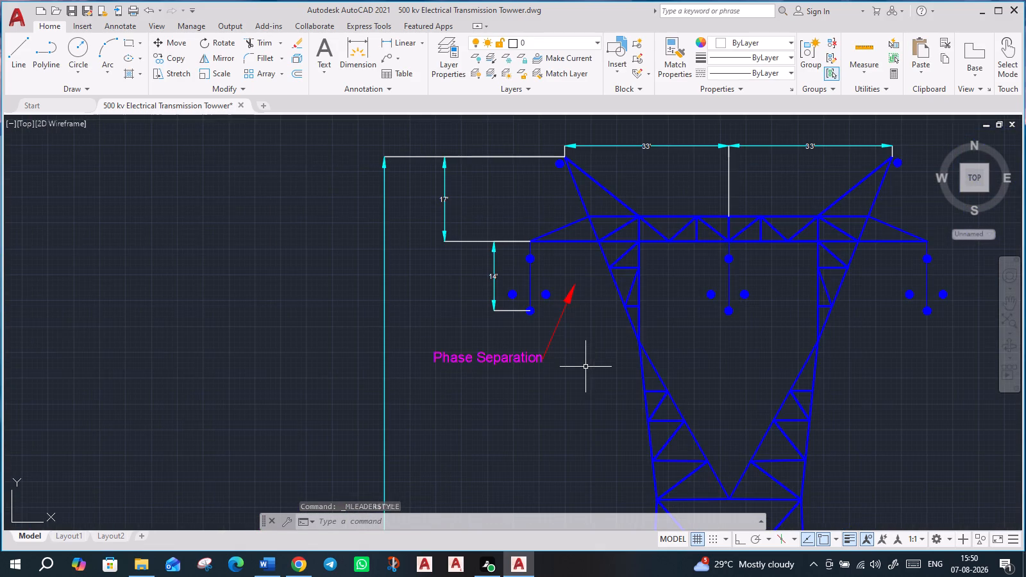
scroll(606, 381, down, 1)
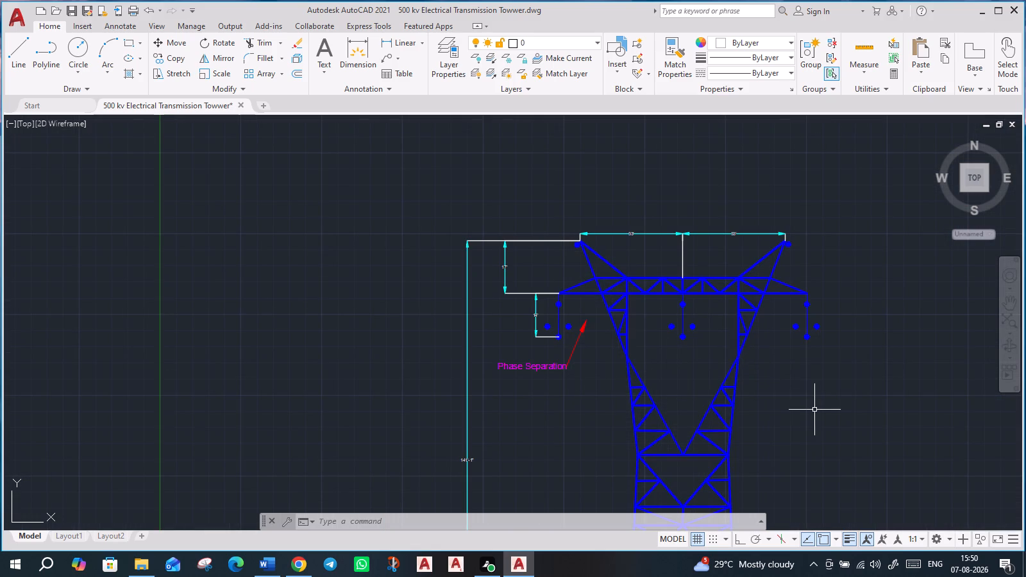
middle_drag(814, 410, 771, 381)
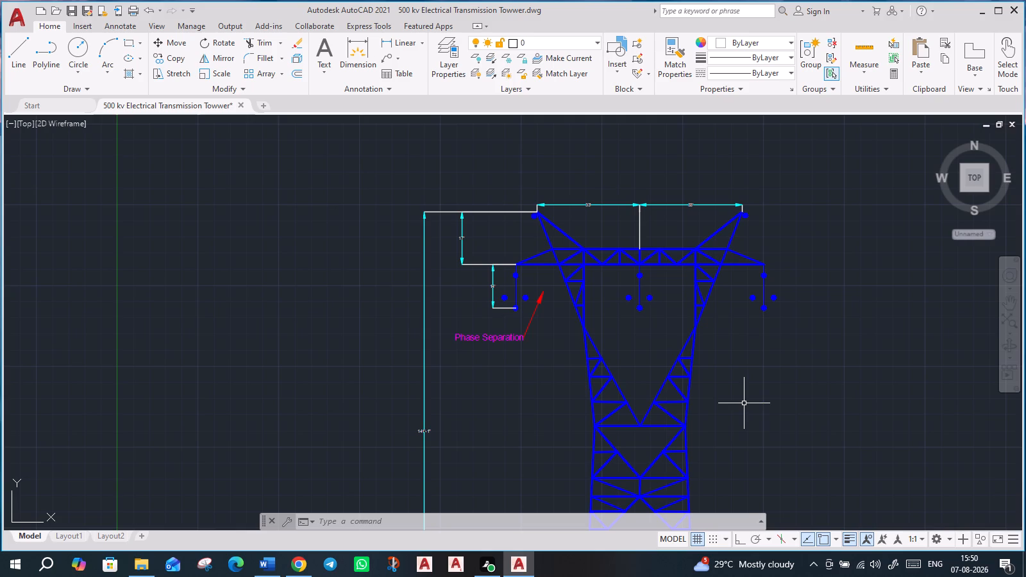
scroll(717, 397, down, 3)
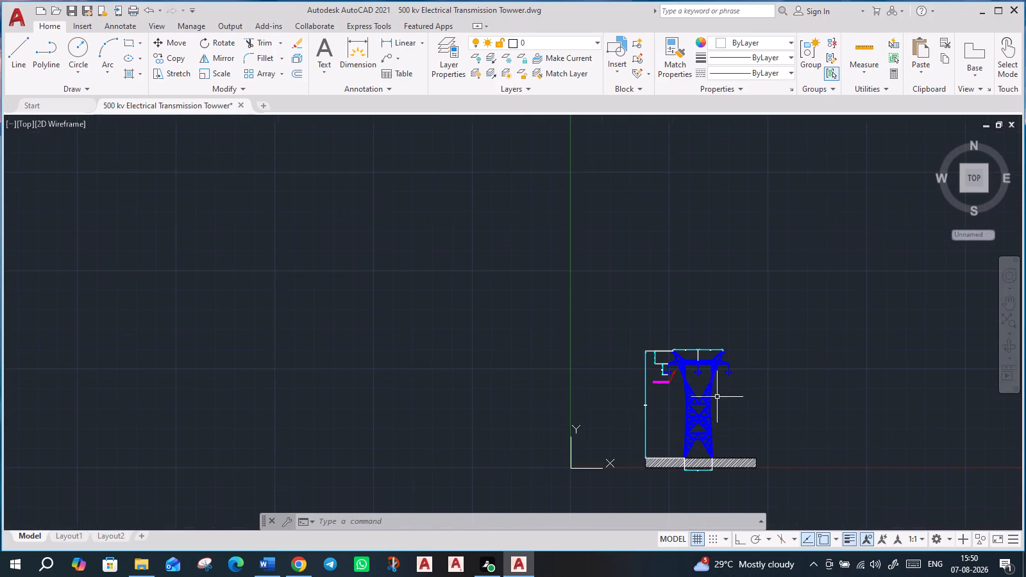
middle_drag(762, 409, 696, 344)
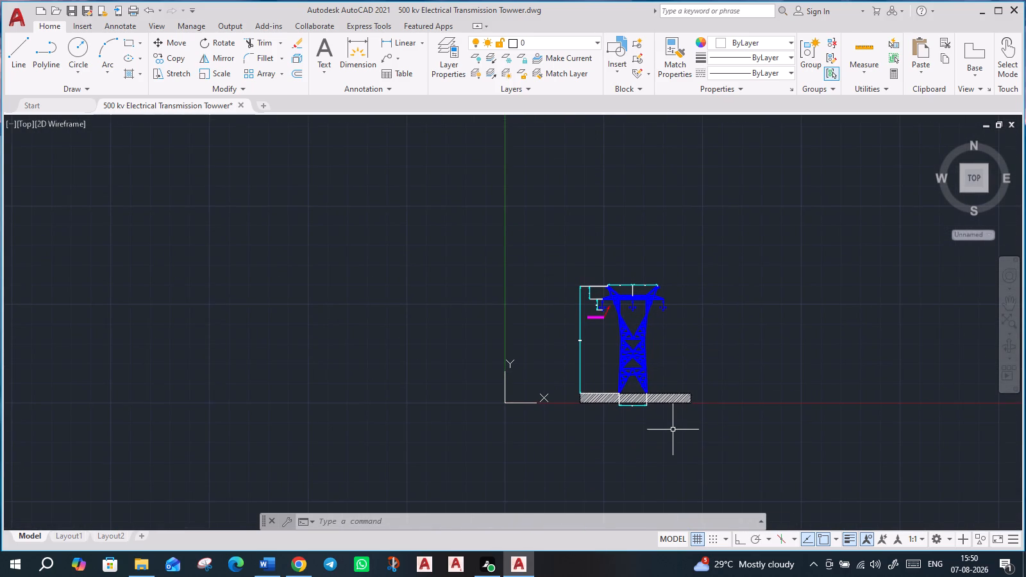
scroll(649, 410, up, 2)
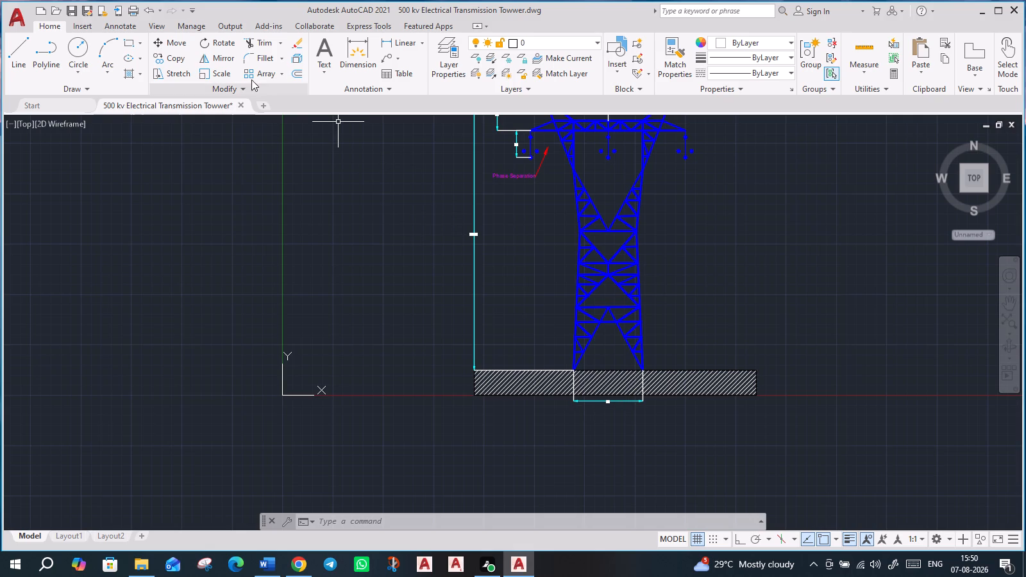
click(322, 58)
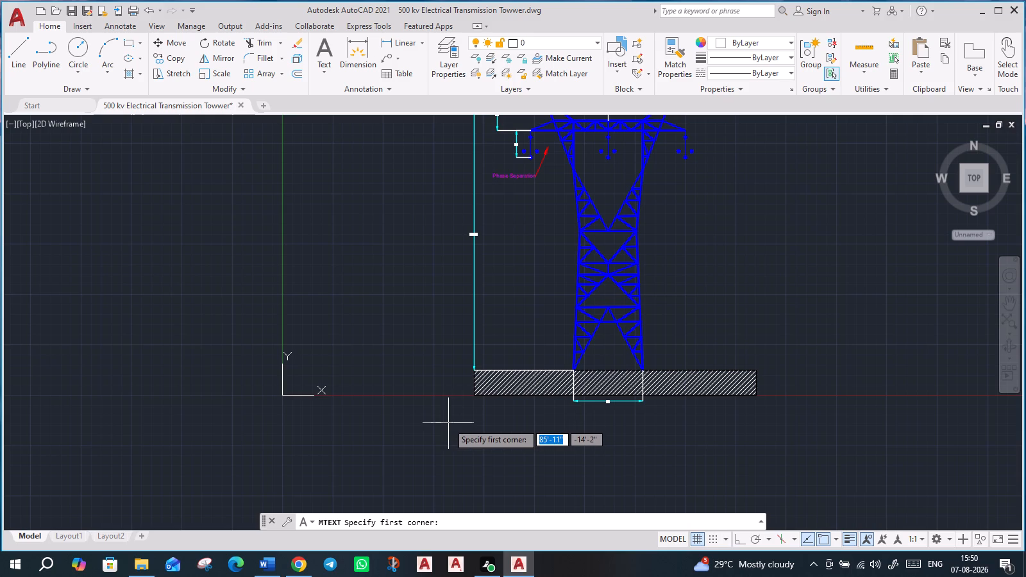
click(448, 423)
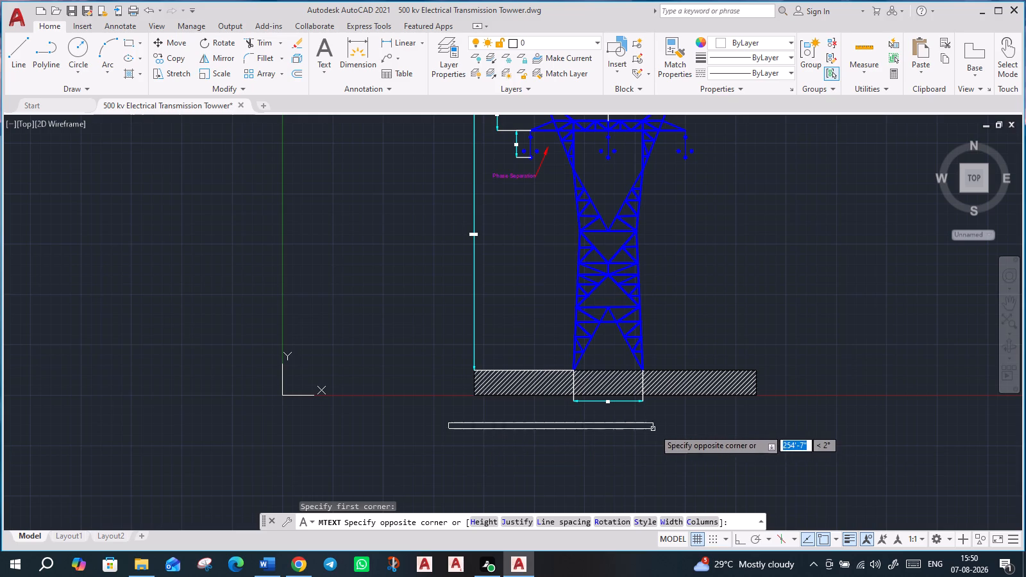
click(794, 439)
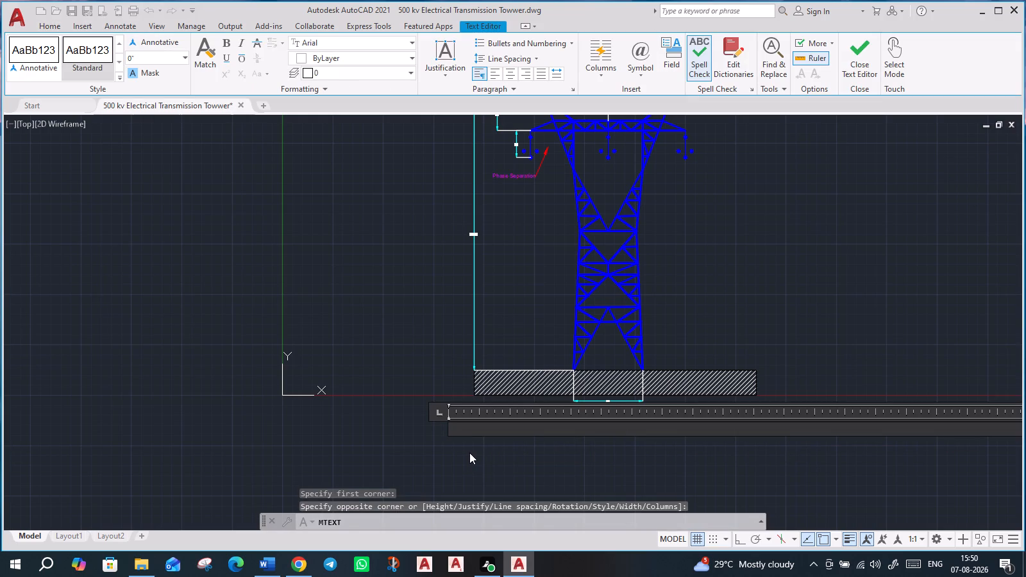
Enter the title "A 50 kv steel self supporting transmission tower" in the text box.
key(a)
key(BackSpace)
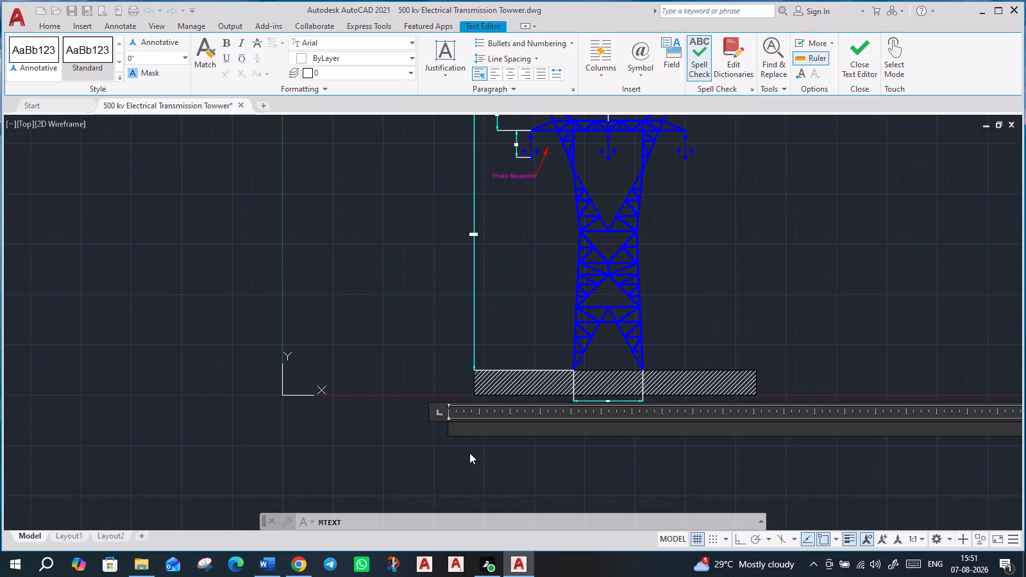
text(A)
key(space)
text(50nk)
key(BackSpace)
key(BackSpace)
key(space)
text(kv)
key(space)
text(steel)
key(space)
text(se)
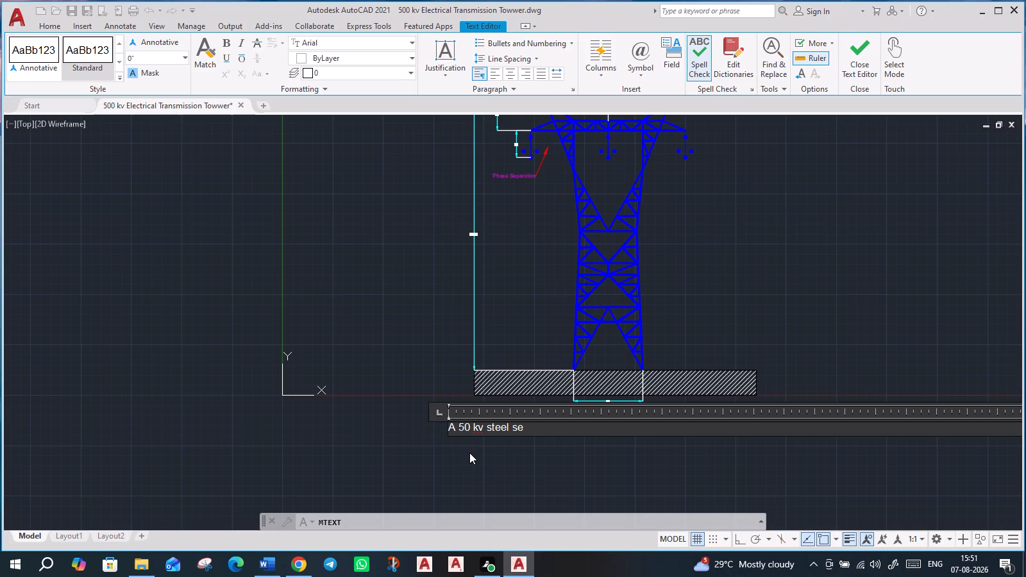
text(lf supporting)
key(space)
text(trans)
text(mission tower)
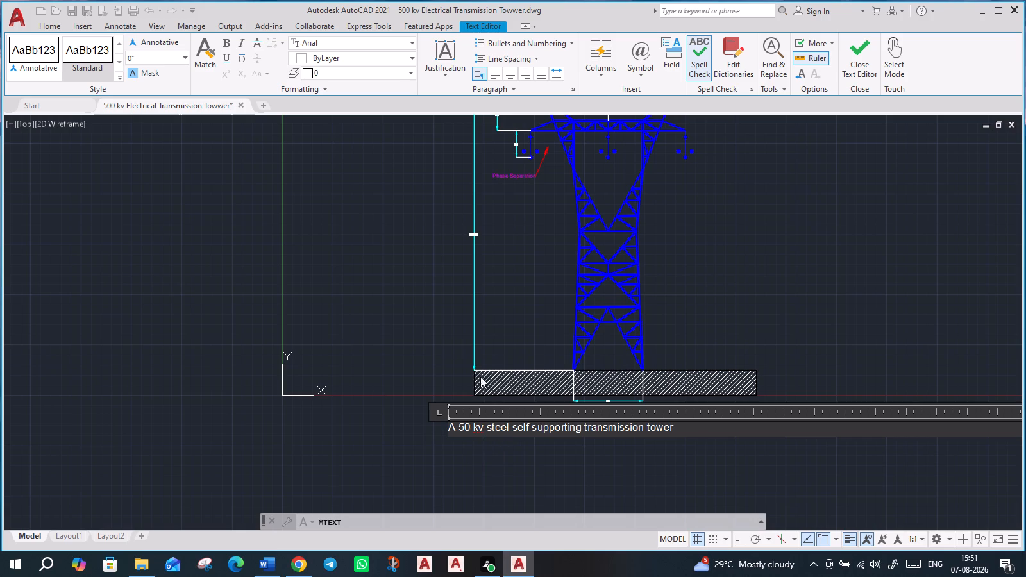
Choose Blue as the text colour and finish the title text.
click(186, 58)
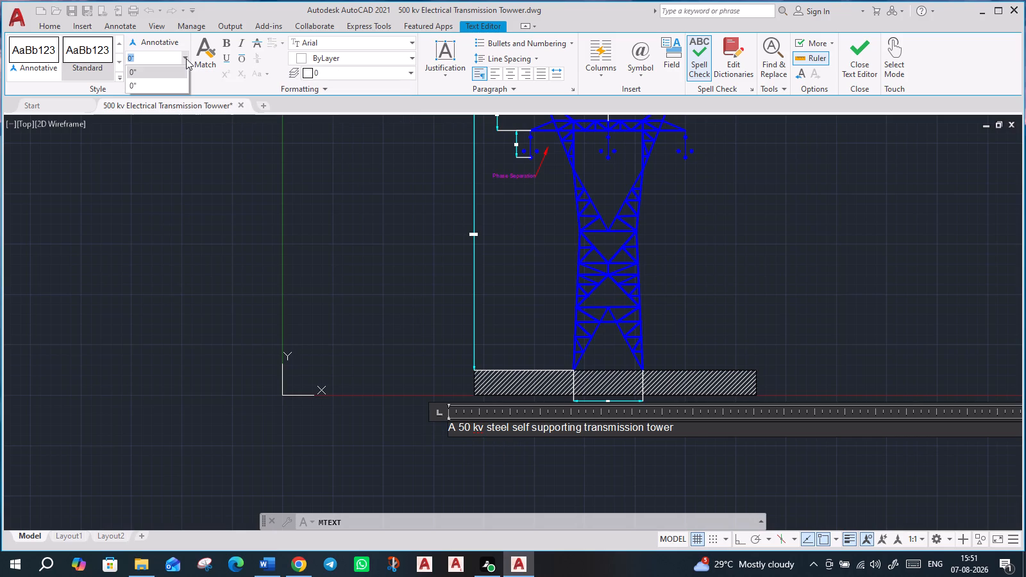
click(186, 58)
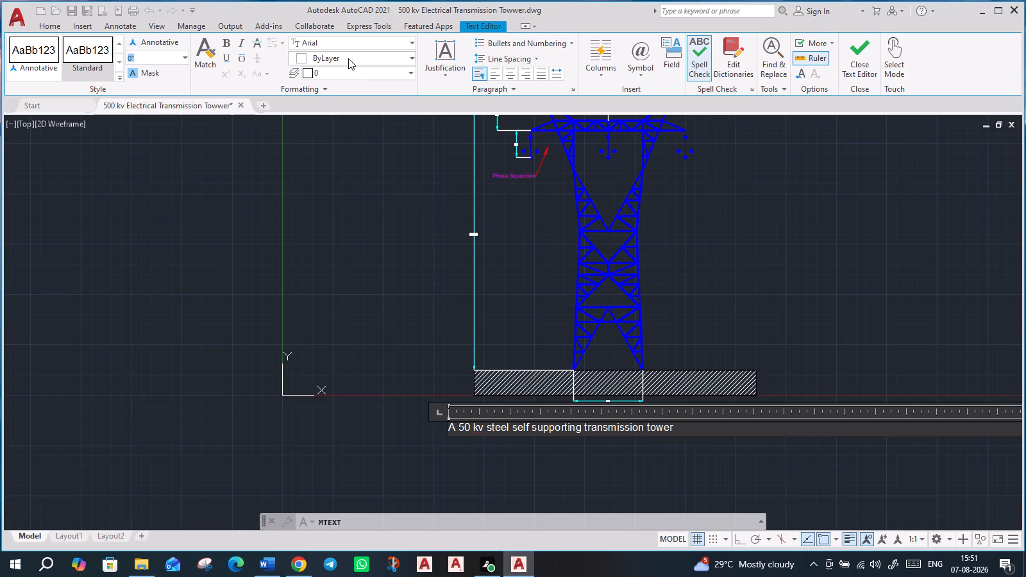
click(348, 58)
click(353, 185)
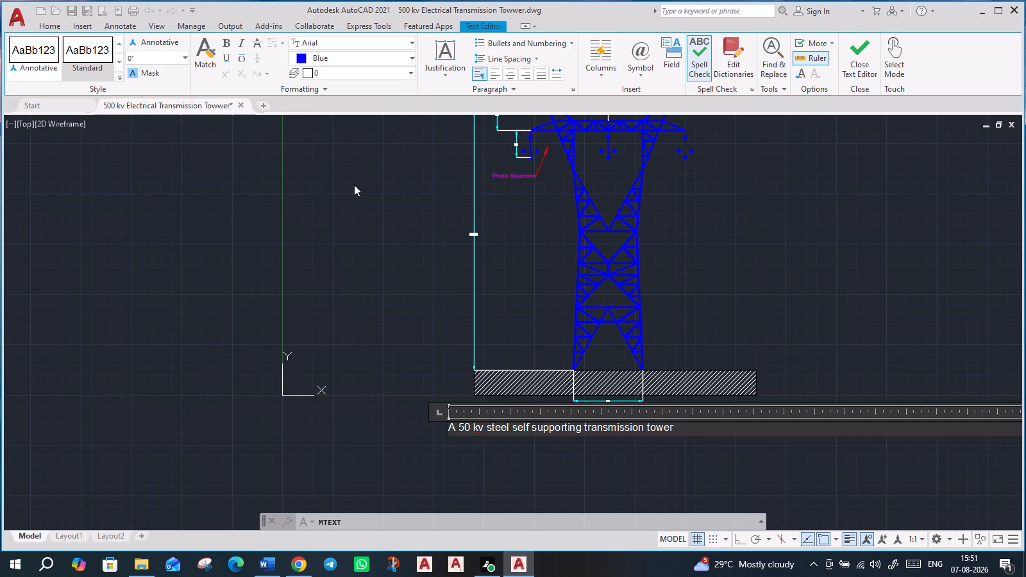
click(866, 57)
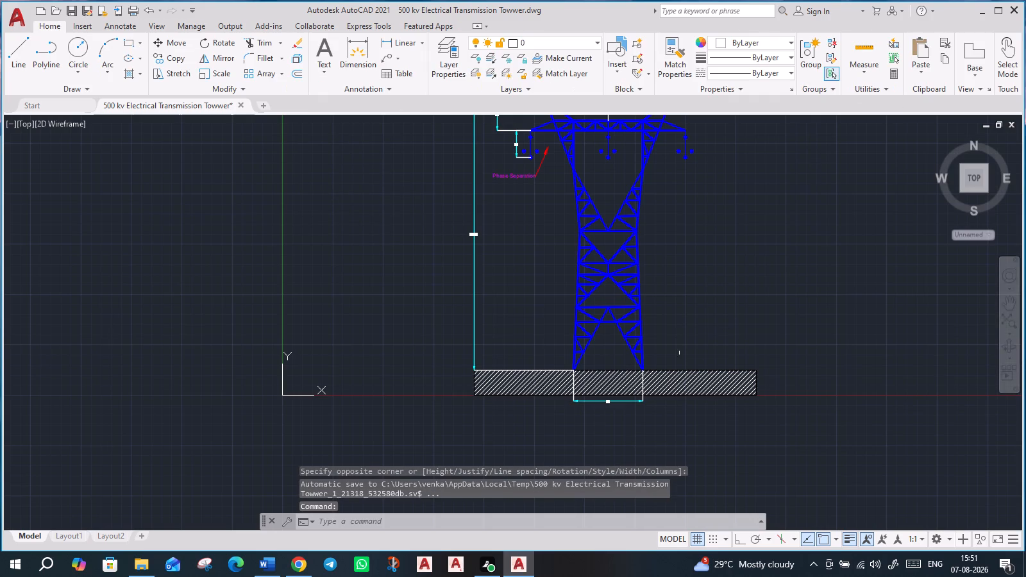
Find the tiny title text below the ground hatch and reopen it for editing.
scroll(674, 353, down, 2)
scroll(704, 347, up, 2)
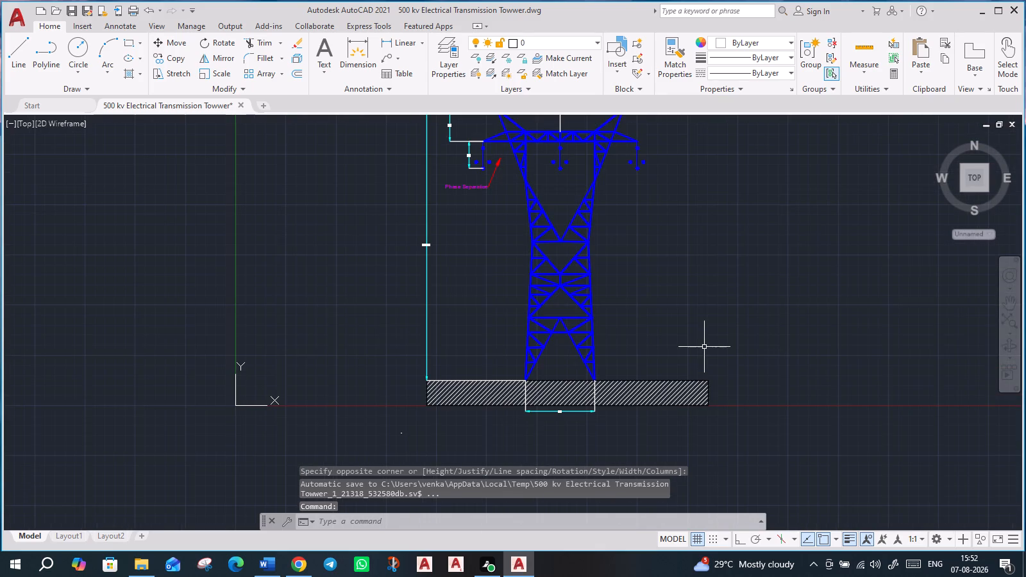
middle_drag(704, 347, 701, 340)
scroll(403, 450, up, 3)
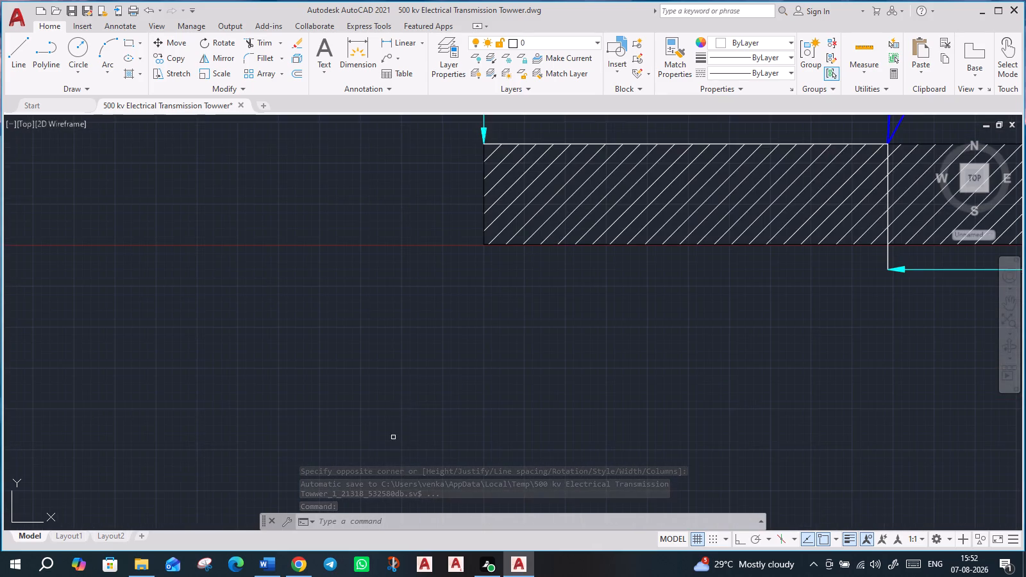
scroll(417, 390, up, 2)
scroll(417, 386, down, 4)
scroll(376, 373, up, 5)
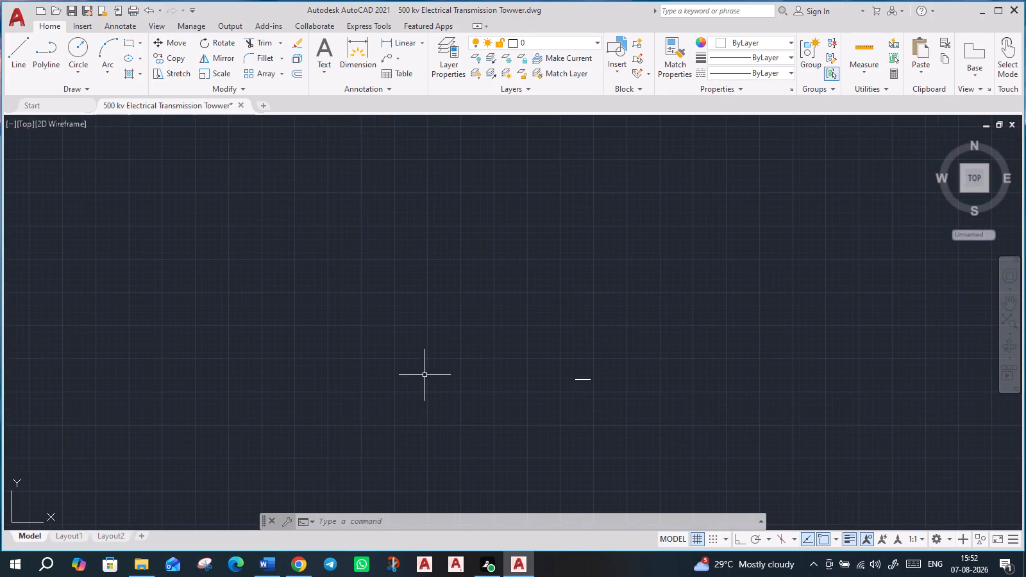
scroll(580, 388, up, 7)
scroll(589, 350, down, 4)
scroll(587, 350, up, 3)
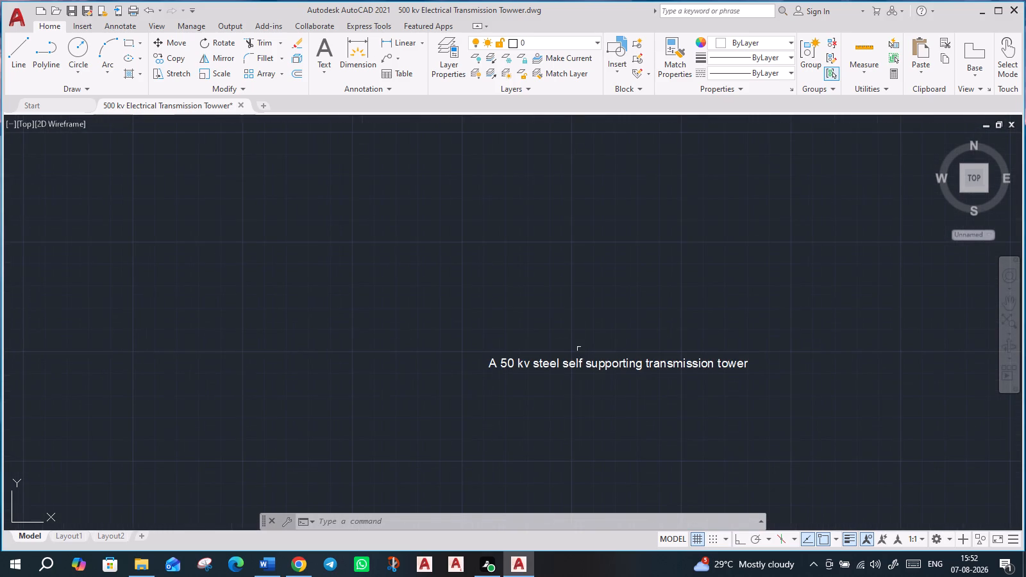
double_click(502, 365)
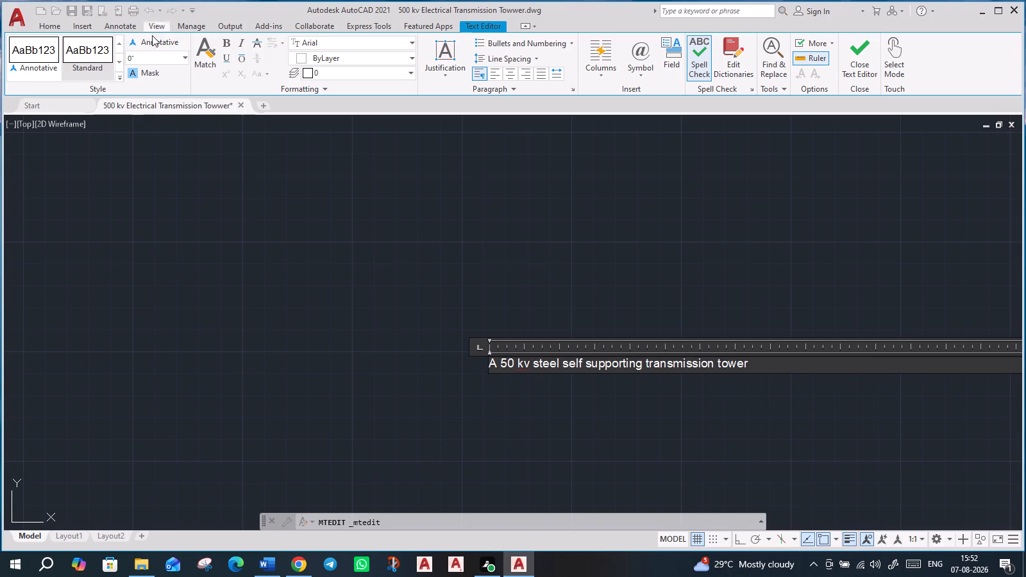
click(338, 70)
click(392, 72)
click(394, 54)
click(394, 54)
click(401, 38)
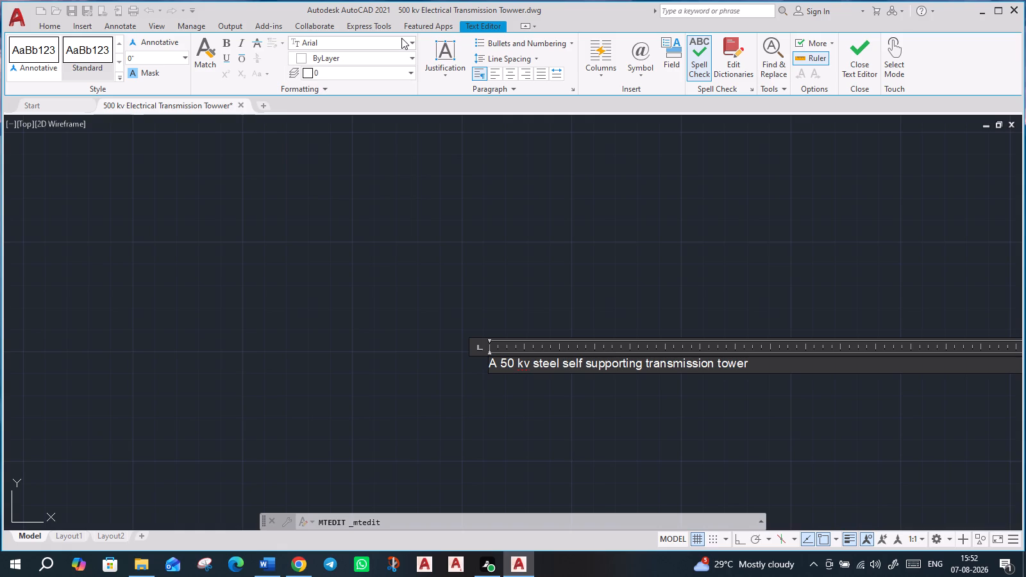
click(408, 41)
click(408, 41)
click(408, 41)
Enter 8' as the text height in the open title text.
scroll(646, 364, down, 3)
scroll(700, 373, down, 6)
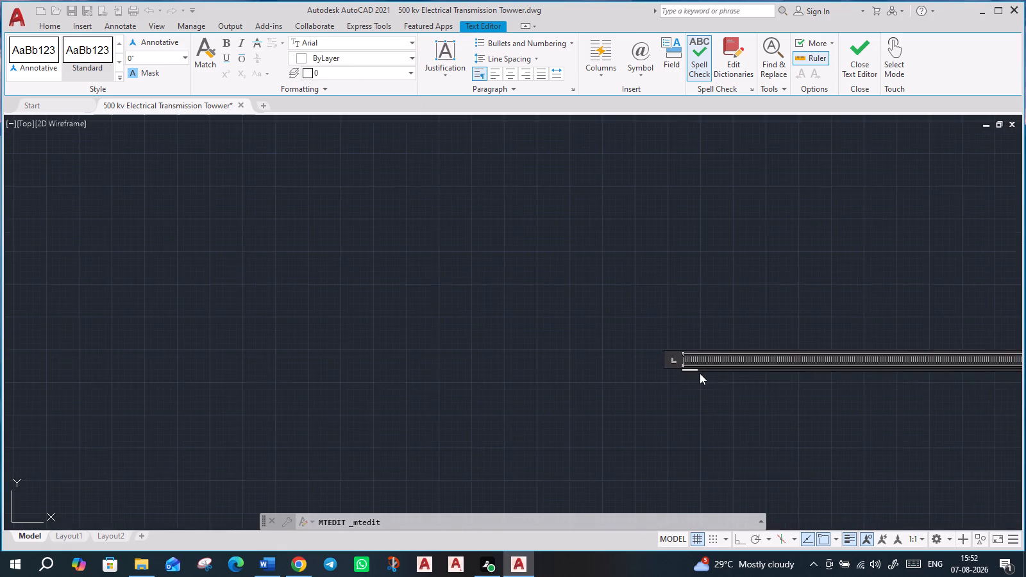
scroll(700, 373, down, 4)
scroll(721, 374, up, 3)
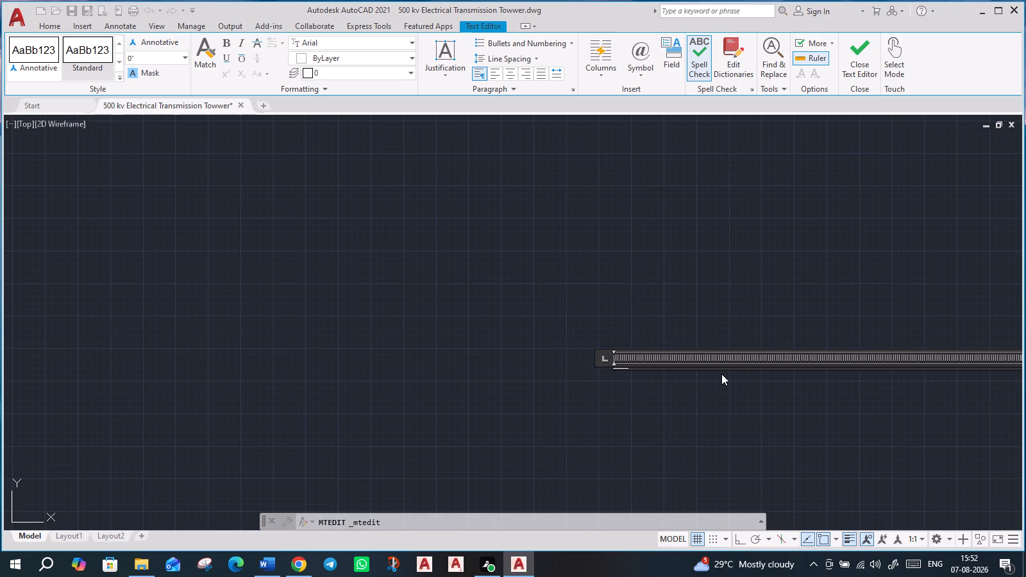
scroll(721, 374, up, 2)
scroll(721, 374, down, 3)
scroll(721, 374, up, 1)
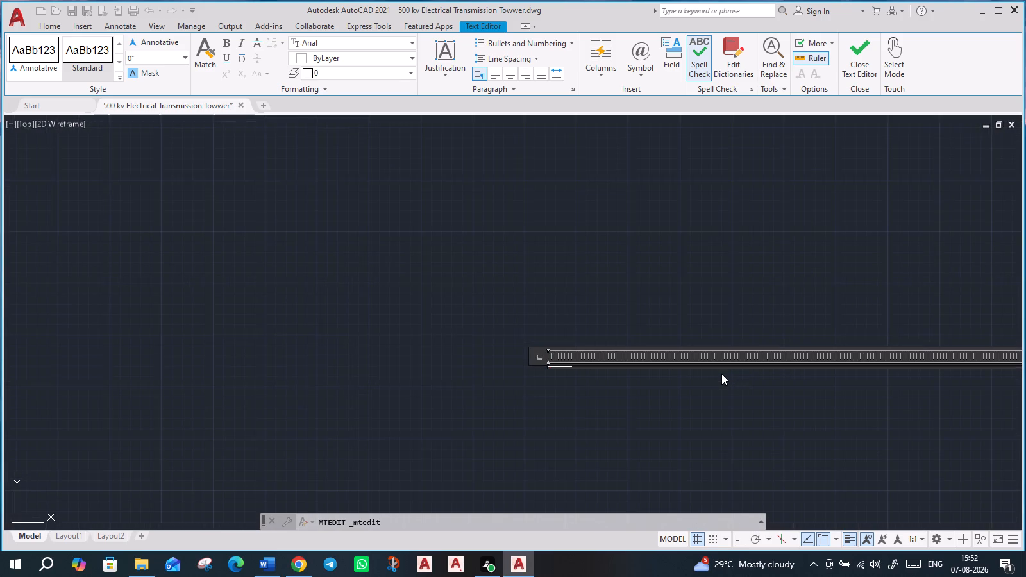
scroll(721, 374, down, 4)
middle_drag(721, 374, 430, 319)
scroll(450, 321, down, 2)
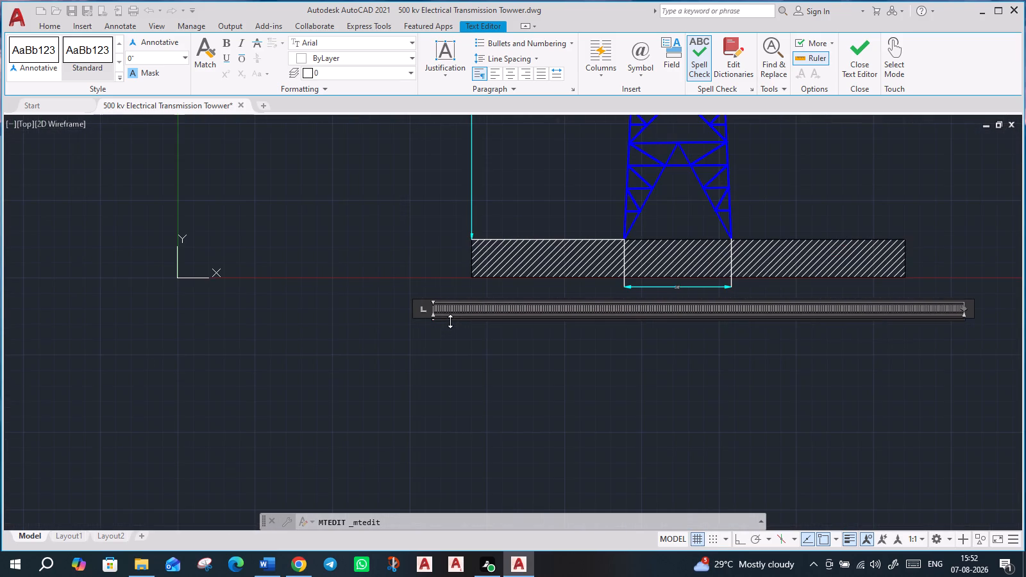
scroll(450, 321, up, 5)
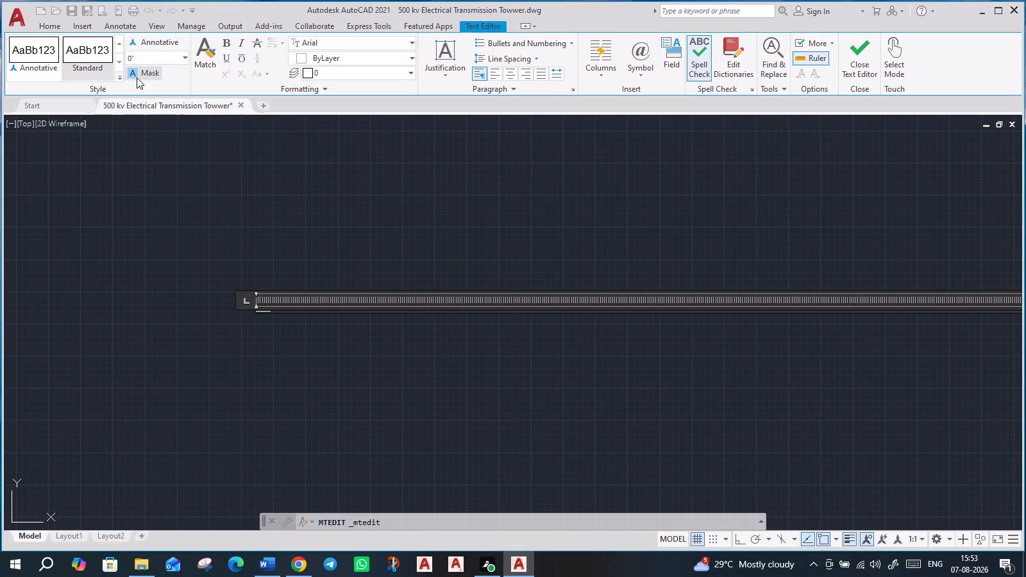
click(135, 58)
text(8')
key(Return)
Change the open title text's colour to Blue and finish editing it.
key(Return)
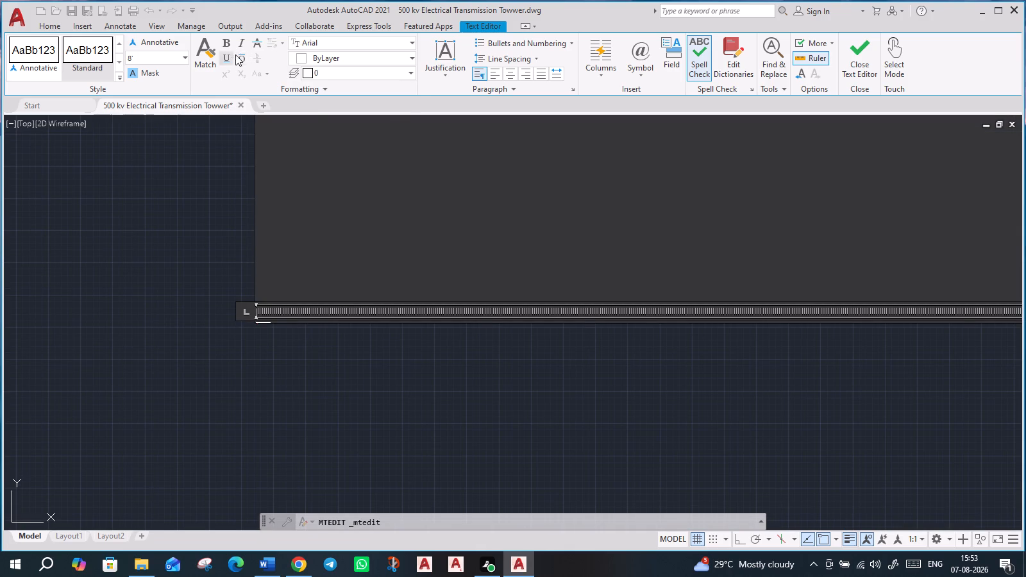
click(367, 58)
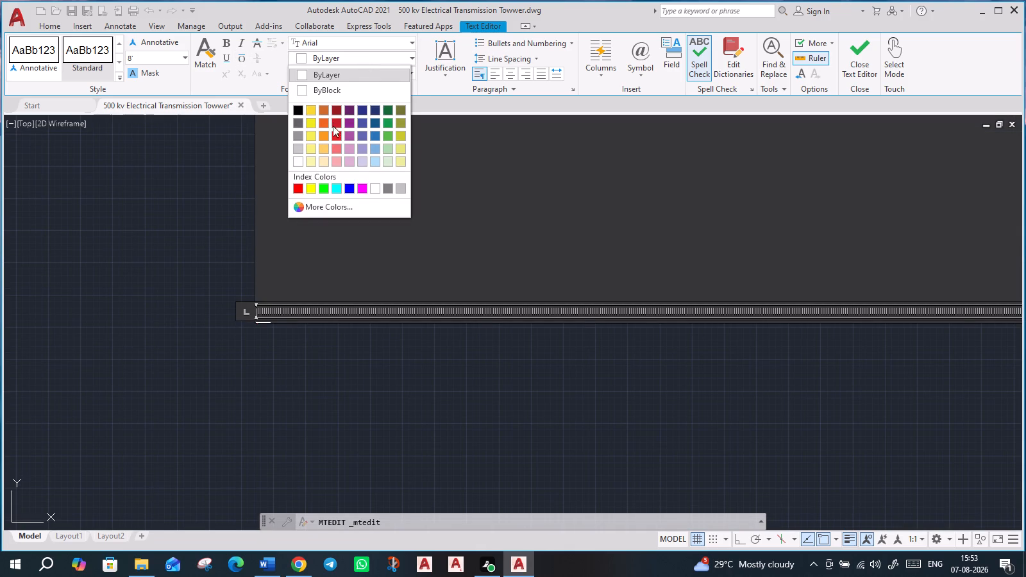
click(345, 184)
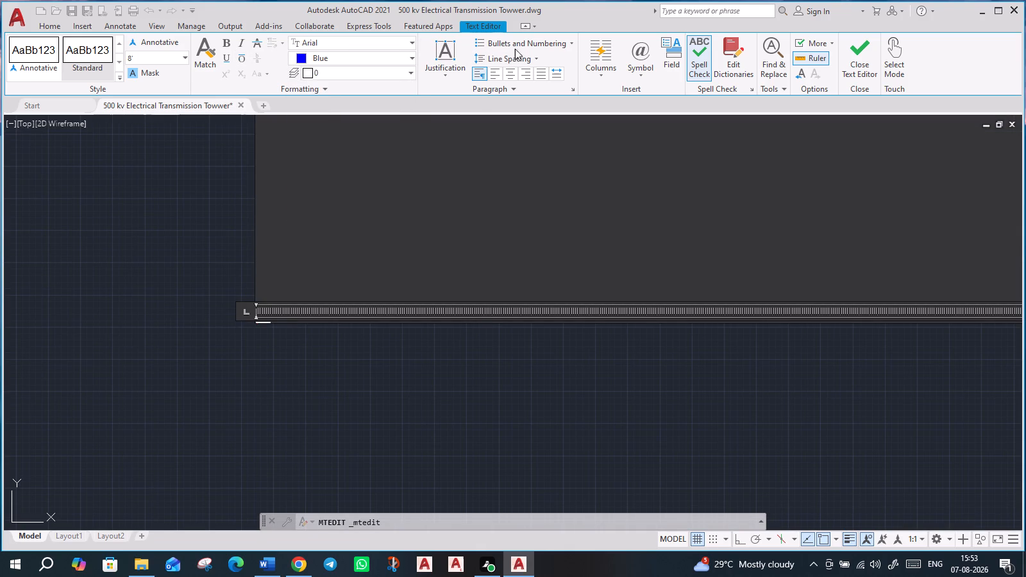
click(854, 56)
Find the tiny old title text below the ground hatch and delete it.
scroll(659, 337, down, 4)
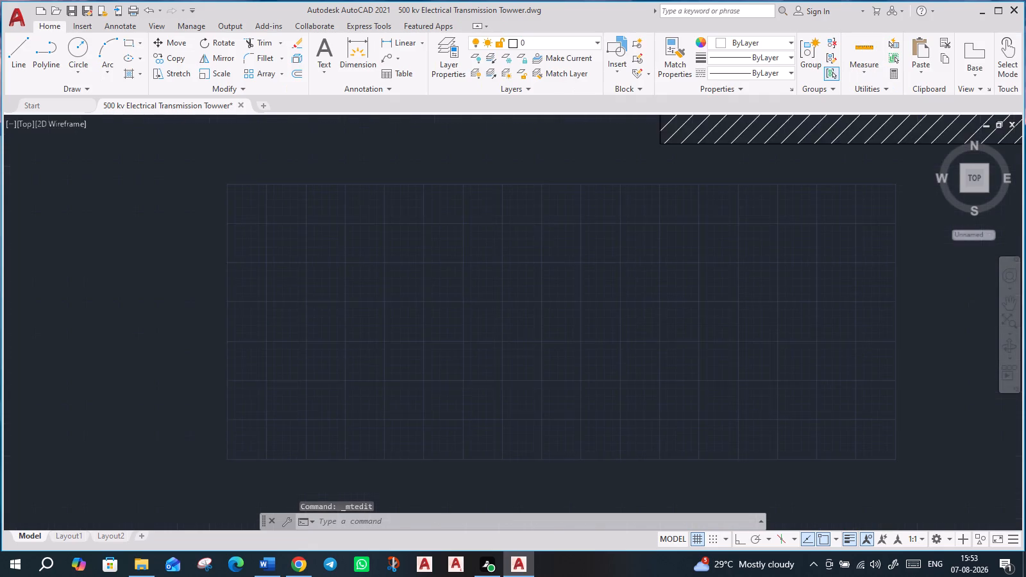
scroll(658, 336, down, 3)
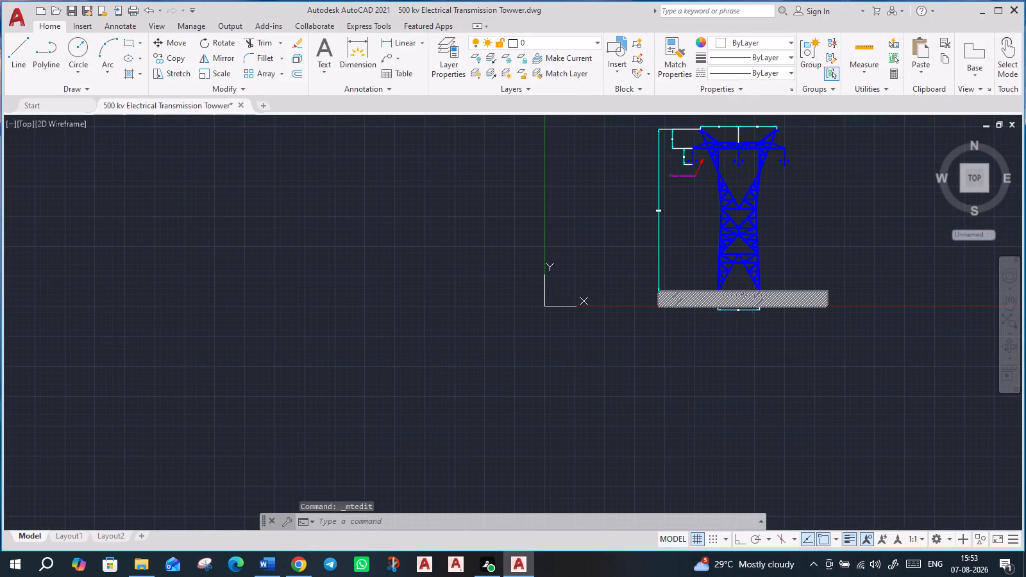
scroll(660, 304, up, 6)
scroll(721, 331, up, 1)
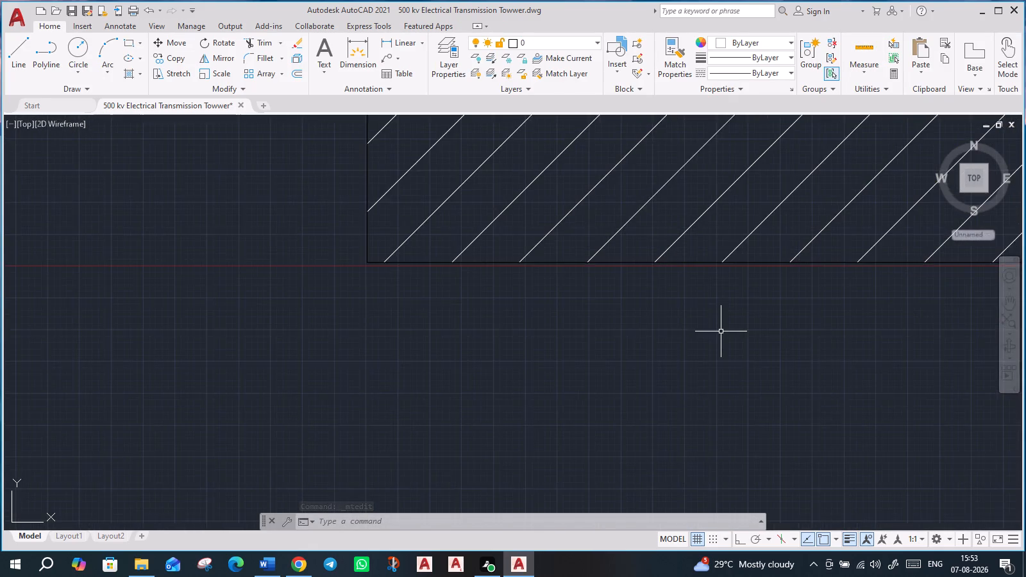
scroll(721, 331, down, 12)
scroll(748, 389, up, 2)
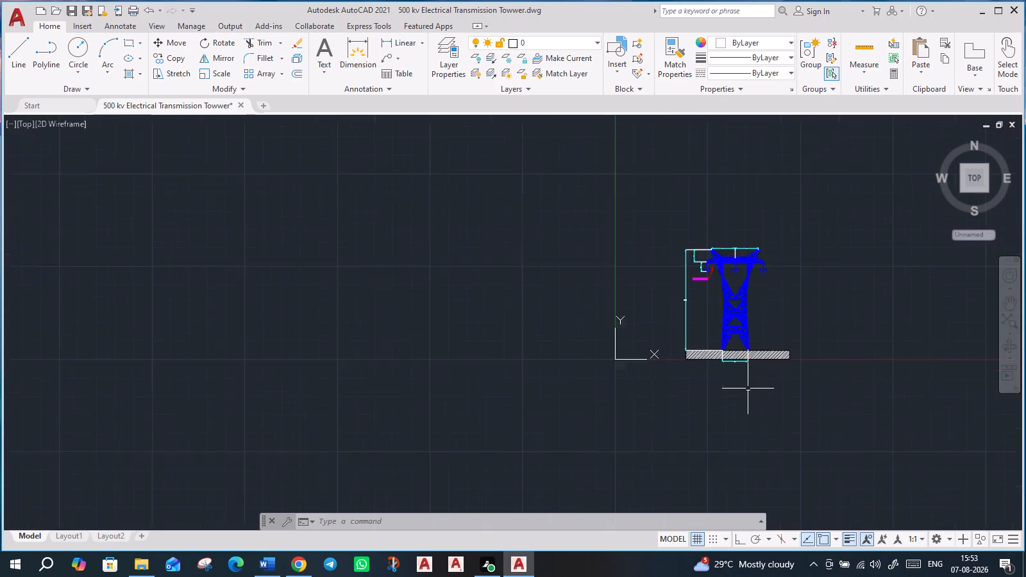
scroll(748, 389, up, 1)
scroll(528, 358, up, 3)
scroll(669, 357, up, 3)
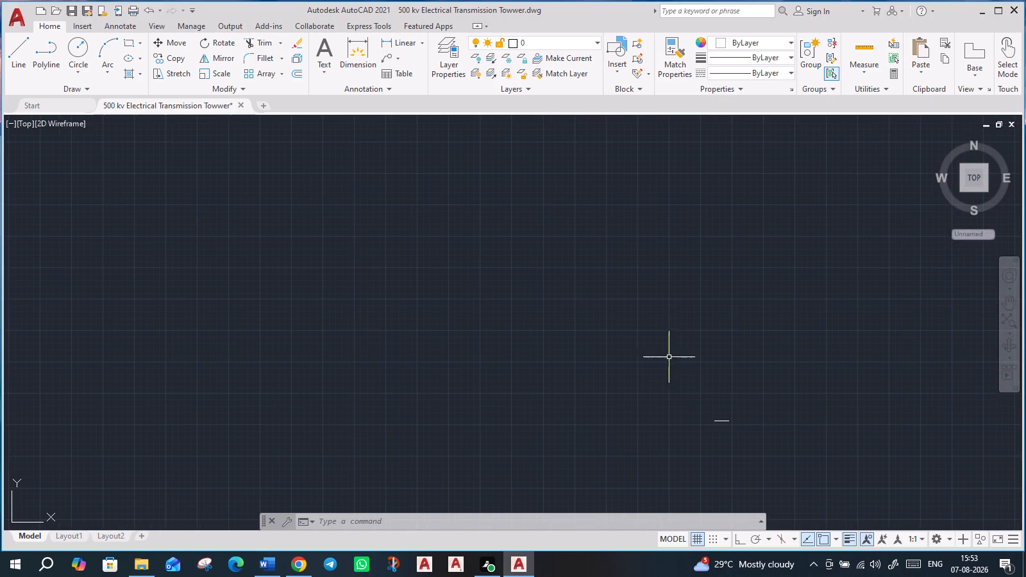
click(720, 421)
key(Delete)
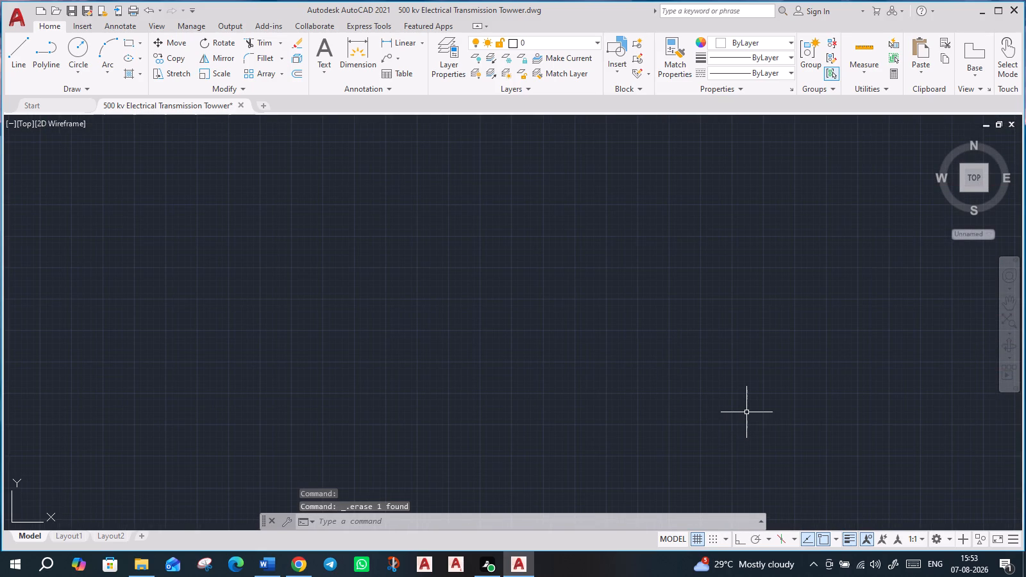
Create a new multiline text box just below the tower's base width dimension.
scroll(746, 412, down, 7)
middle_drag(806, 391, 339, 446)
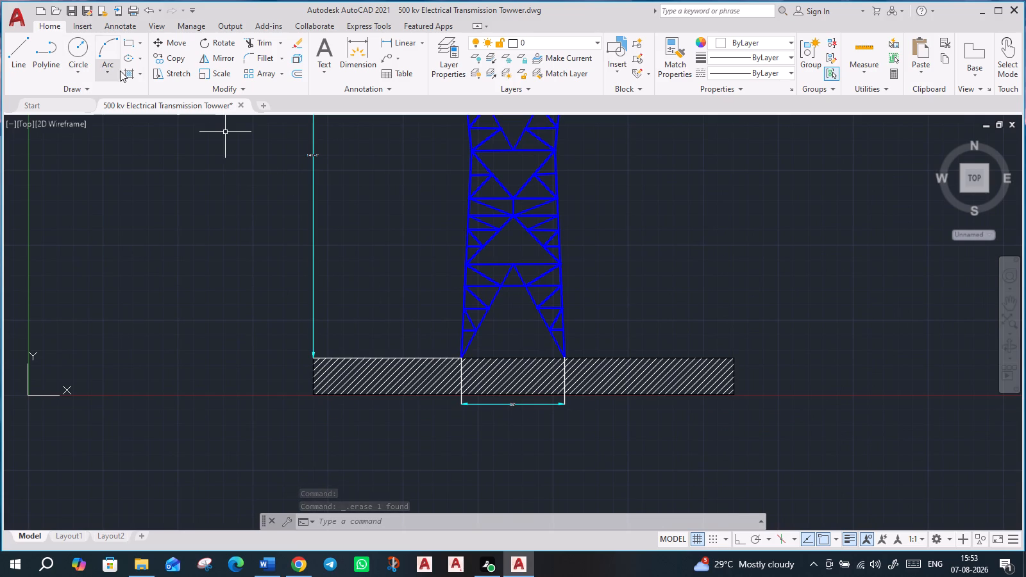
click(317, 53)
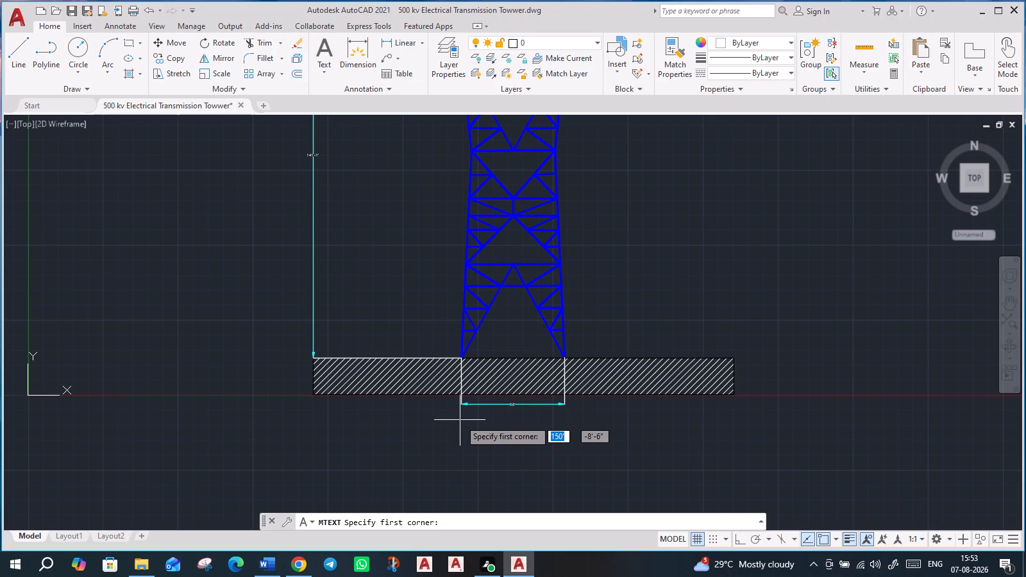
click(442, 419)
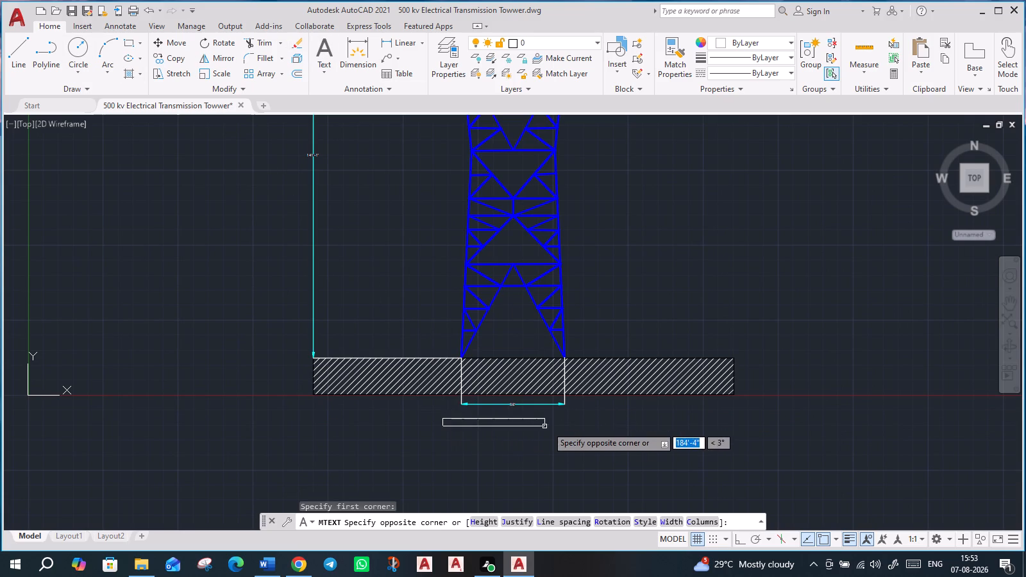
click(604, 431)
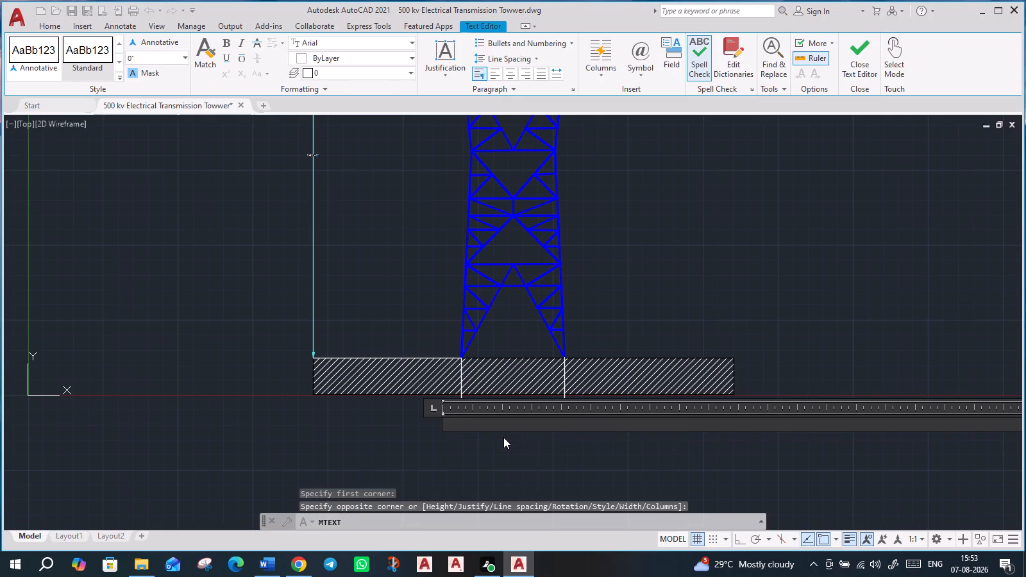
Enter the title "A 50 kv transmission Tower" in the new text box.
text(A)
key(space)
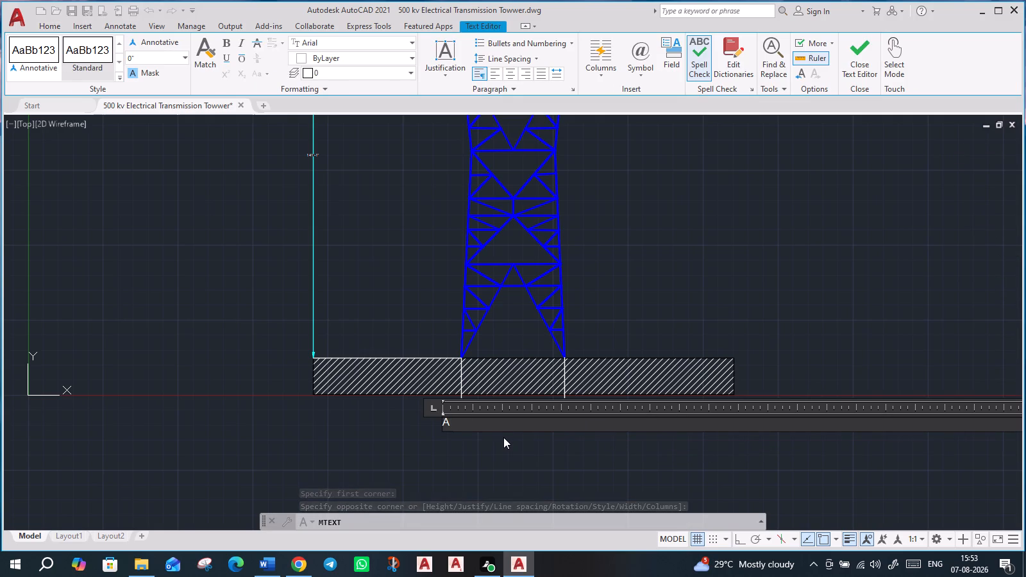
text(50m)
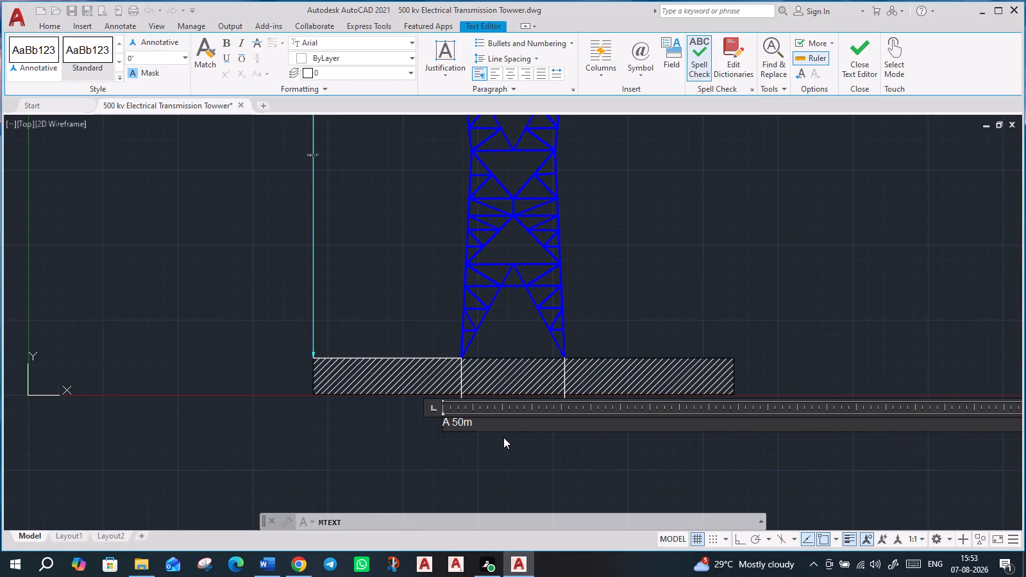
key(BackSpace)
key(space)
text(kv)
key(space)
text(transmi)
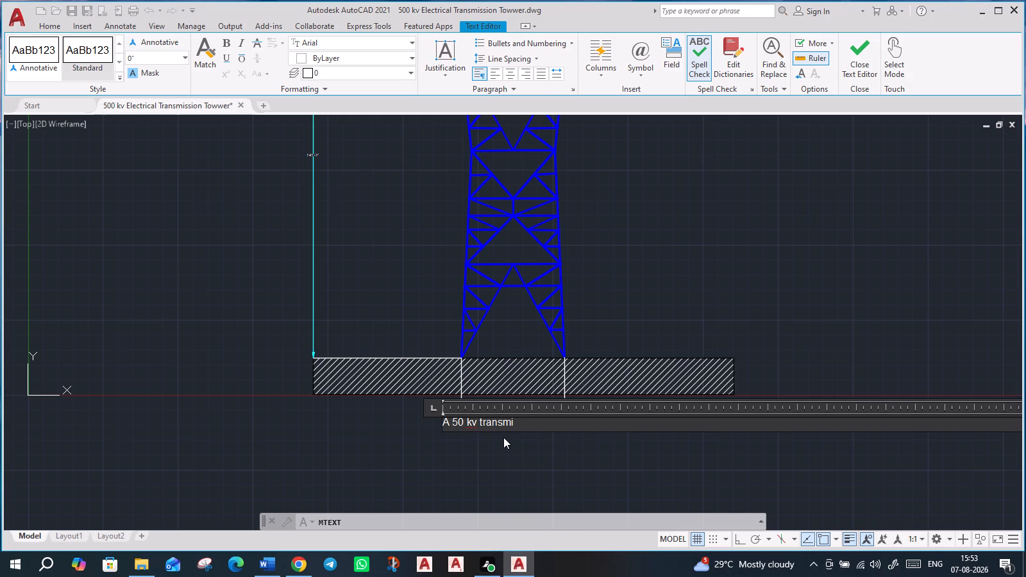
text(ssio n)
key(BackSpace)
key(BackSpace)
text(n Tower)
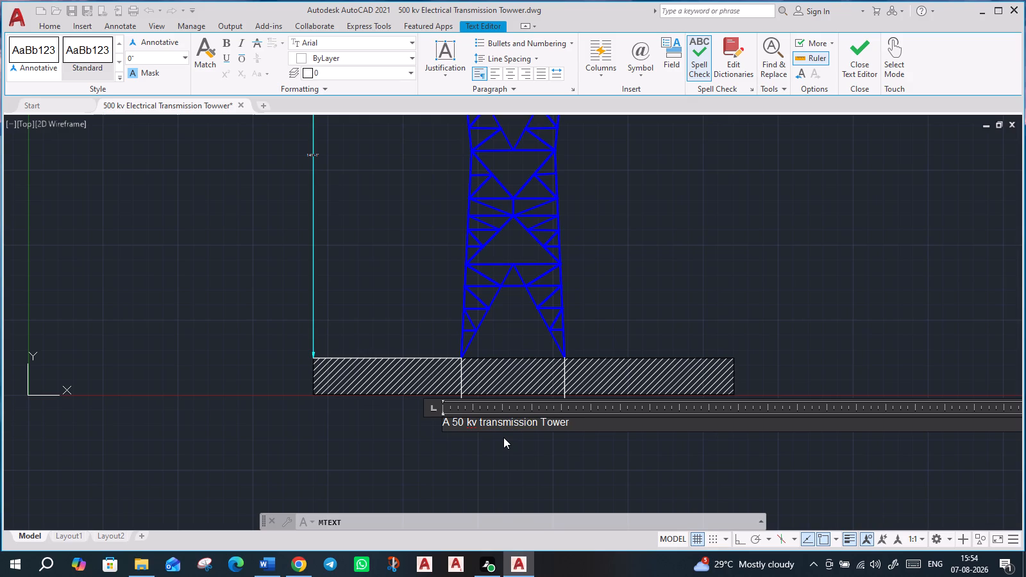
Capitalise the first letter of "Transmission" in the title and save the text.
key(Left)
key(Left)
key(Left)
key(Left)
key(Left)
key(Left)
key(Left)
key(Left)
key(Left)
key(Left)
key(Left)
key(Left)
key(Left)
key(Left)
key(Left)
key(Left)
key(Left)
key(Right)
click(481, 423)
key(Right)
key(BackSpace)
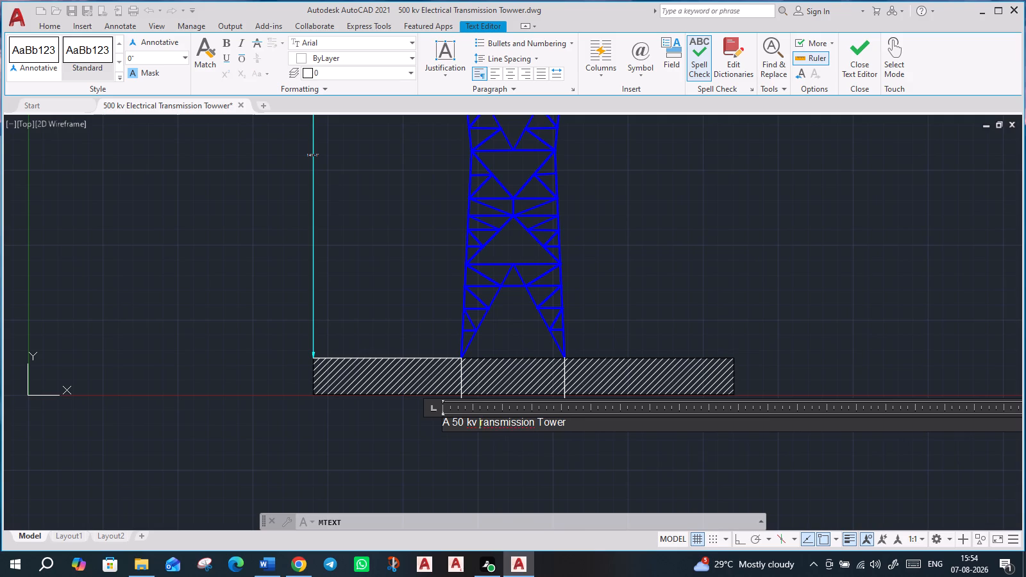
key(shift+t)
key(Return)
key(BackSpace)
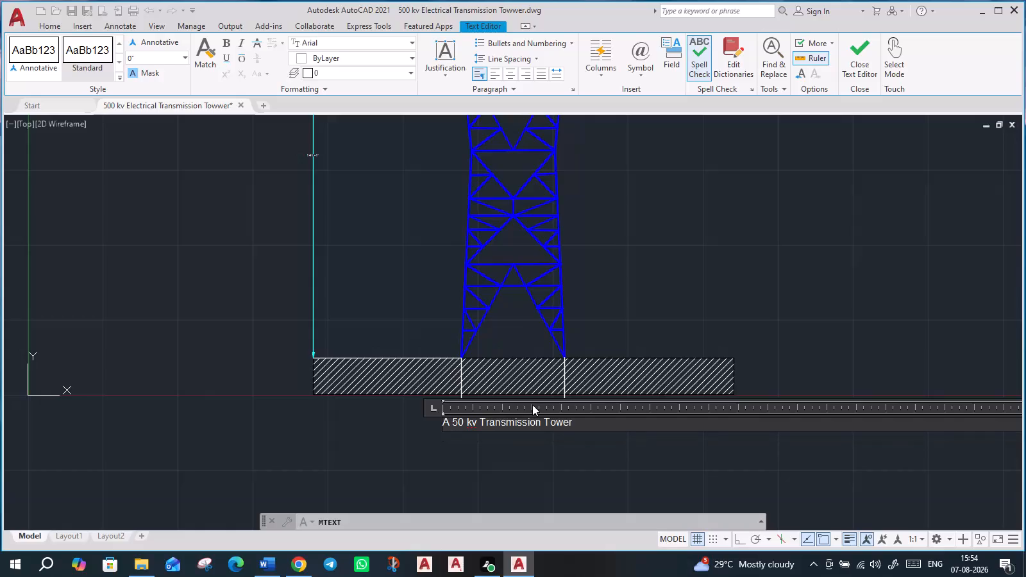
key(Escape)
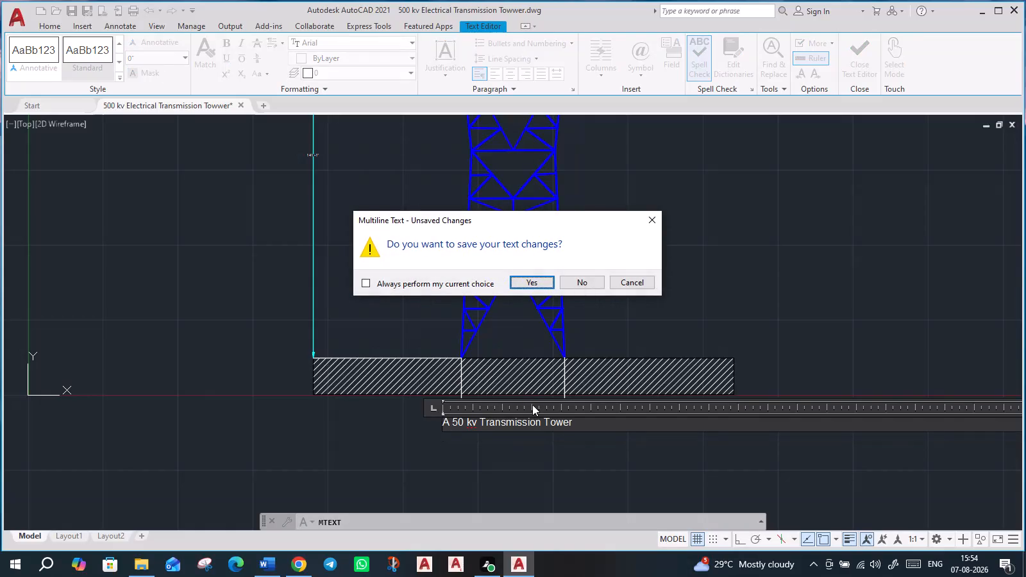
click(531, 280)
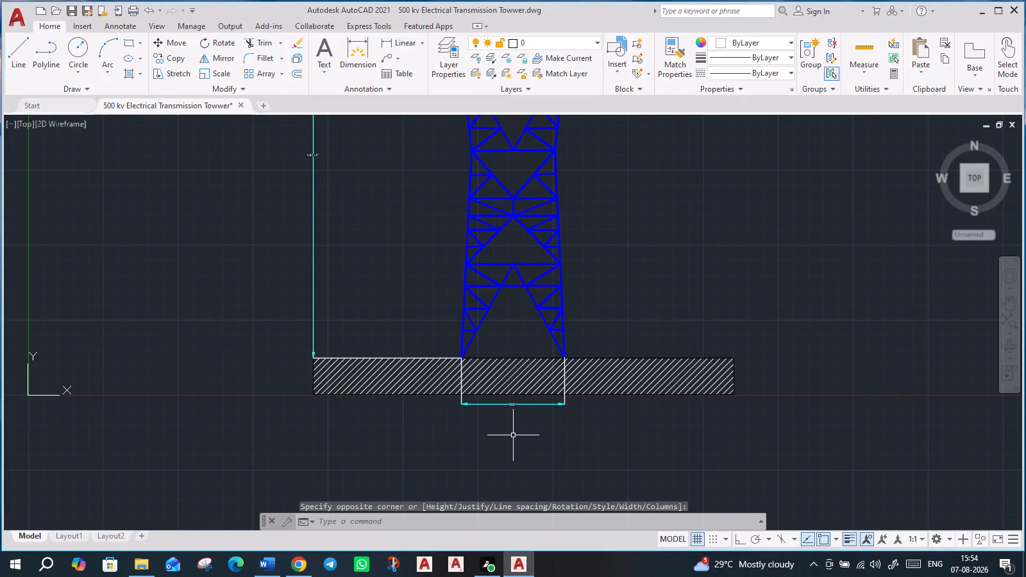
Reopen the new title text below the tower base for editing and enter 8' as its text height.
scroll(513, 435, up, 3)
scroll(192, 370, up, 2)
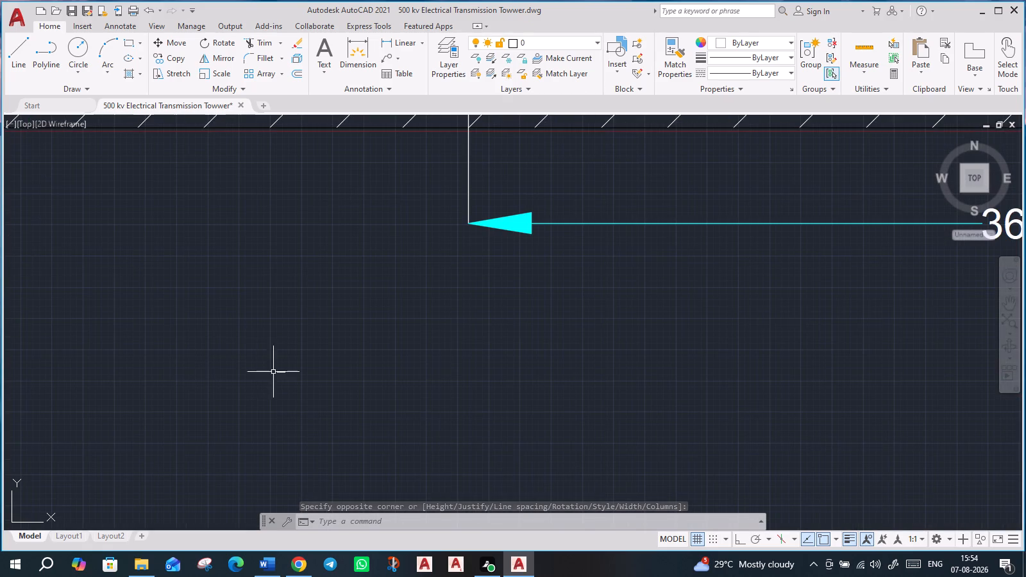
click(282, 372)
key(Escape)
scroll(270, 375, up, 3)
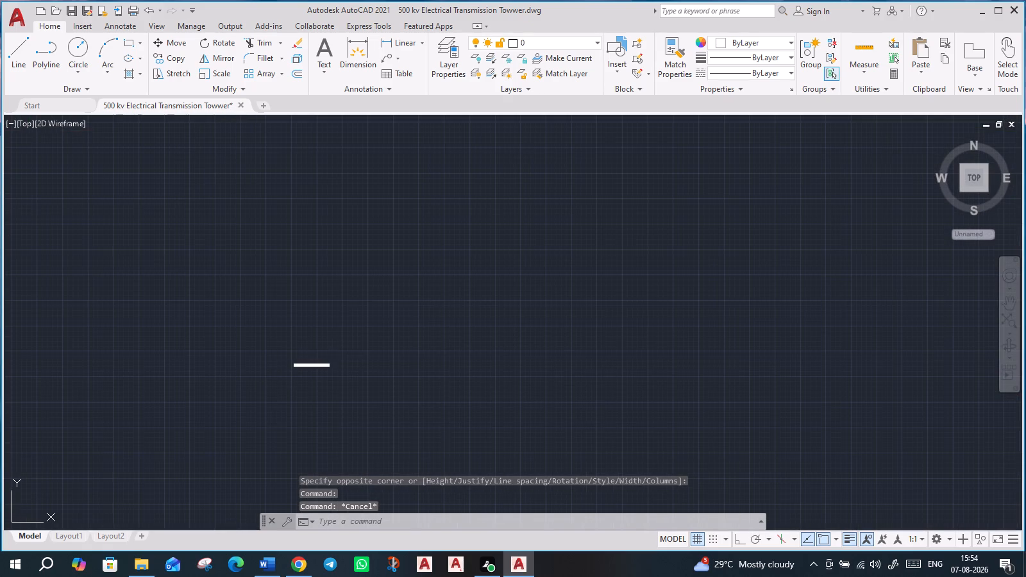
click(319, 367)
double_click(315, 364)
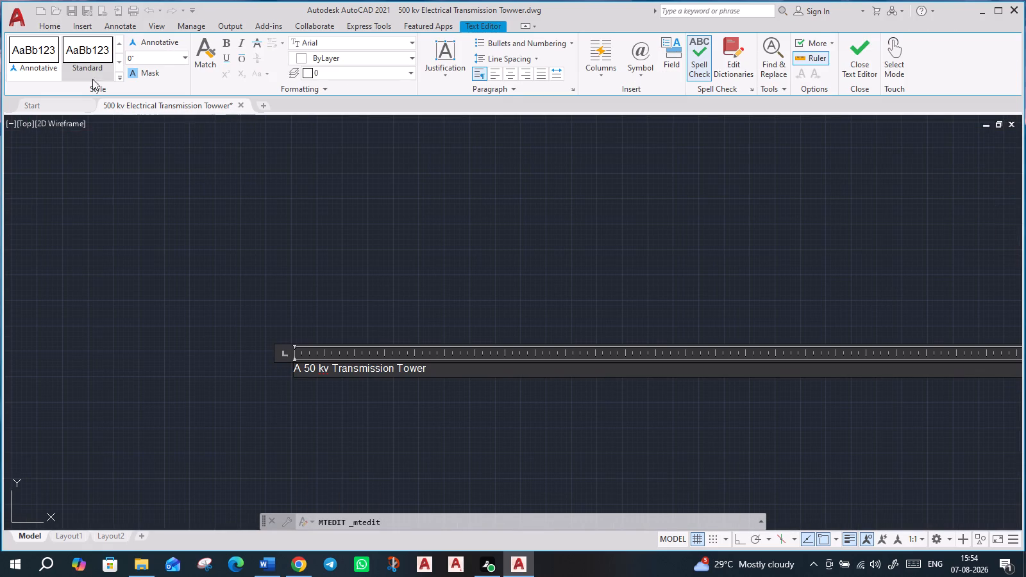
click(153, 59)
text(8')
key(Return)
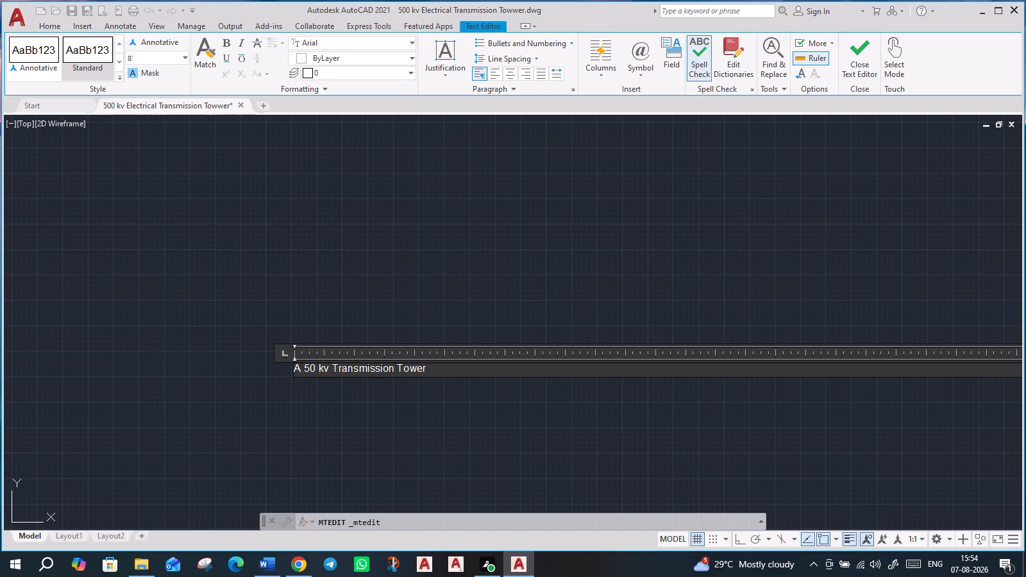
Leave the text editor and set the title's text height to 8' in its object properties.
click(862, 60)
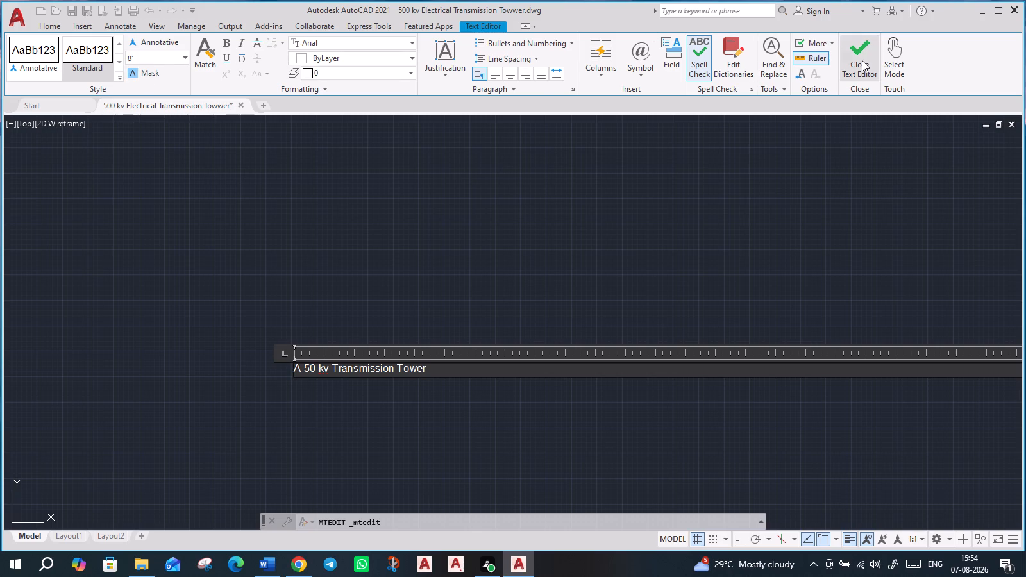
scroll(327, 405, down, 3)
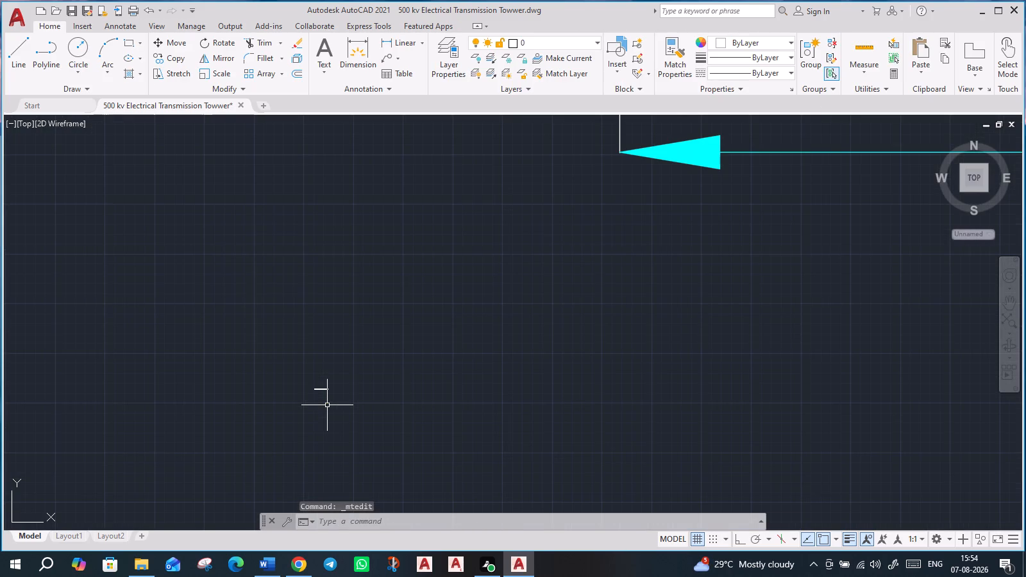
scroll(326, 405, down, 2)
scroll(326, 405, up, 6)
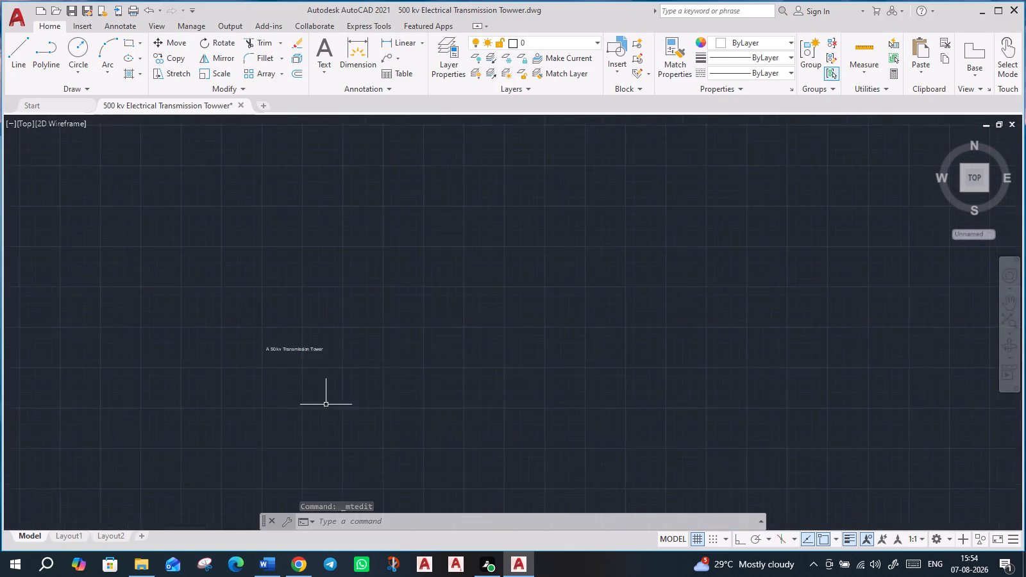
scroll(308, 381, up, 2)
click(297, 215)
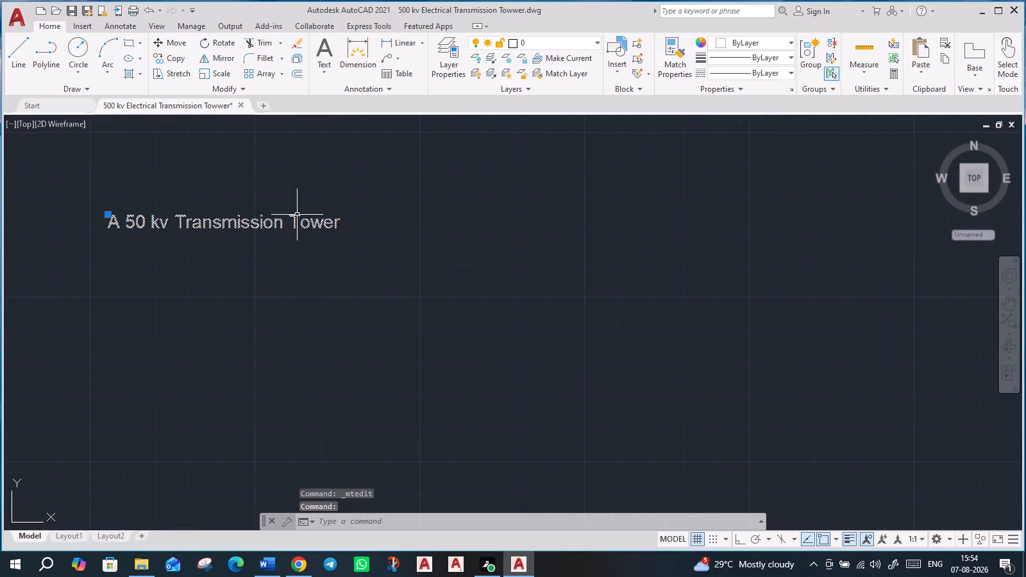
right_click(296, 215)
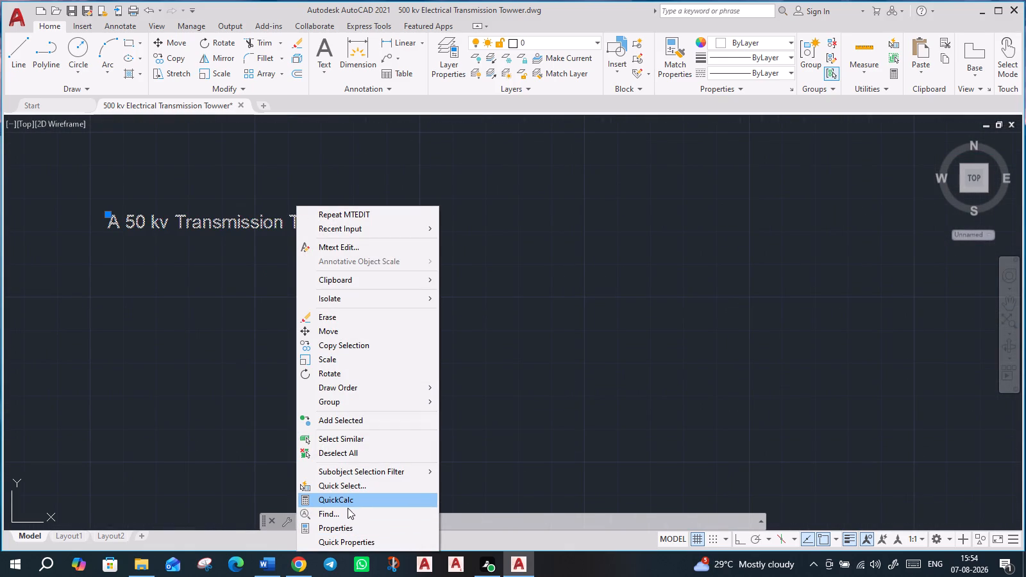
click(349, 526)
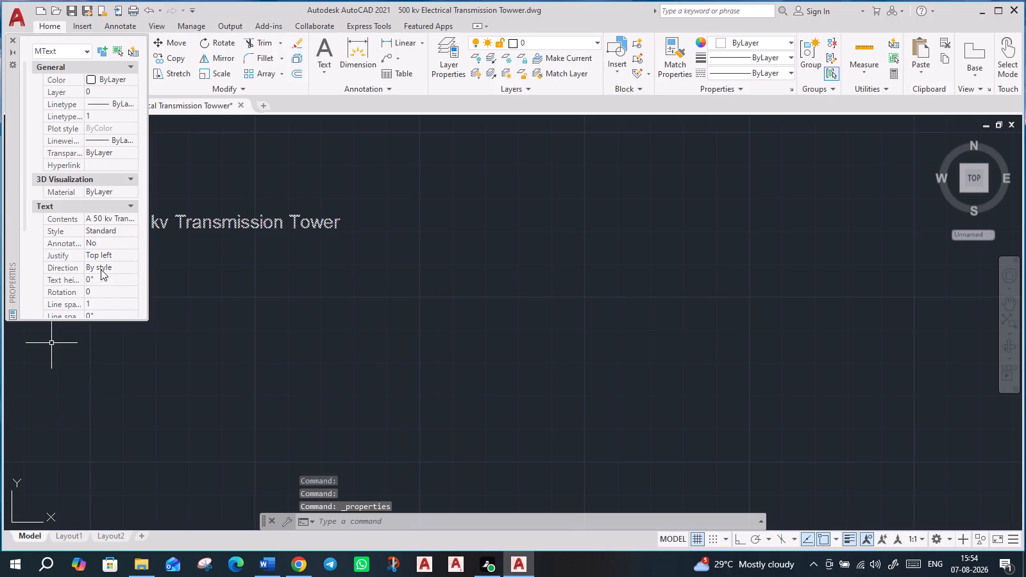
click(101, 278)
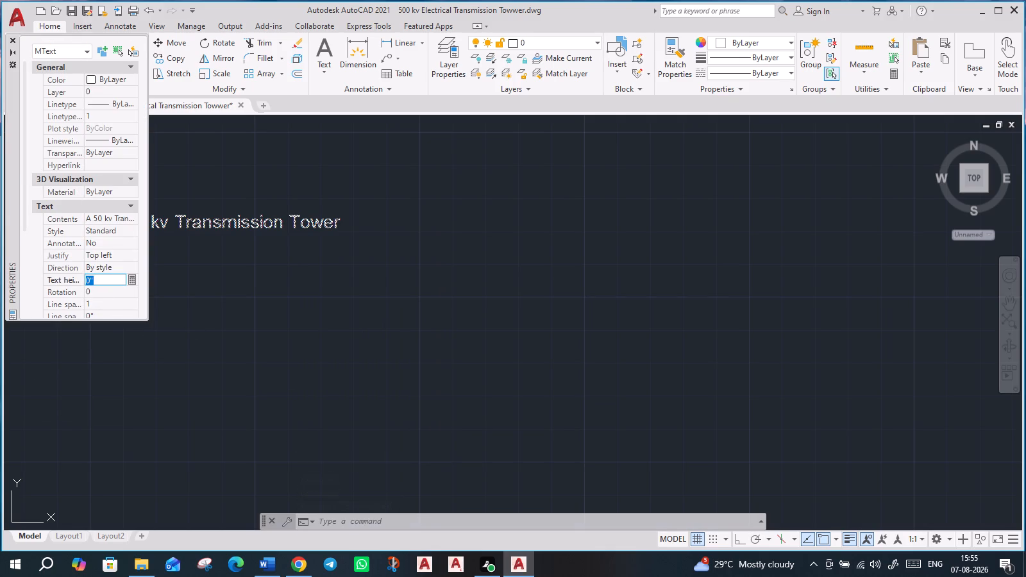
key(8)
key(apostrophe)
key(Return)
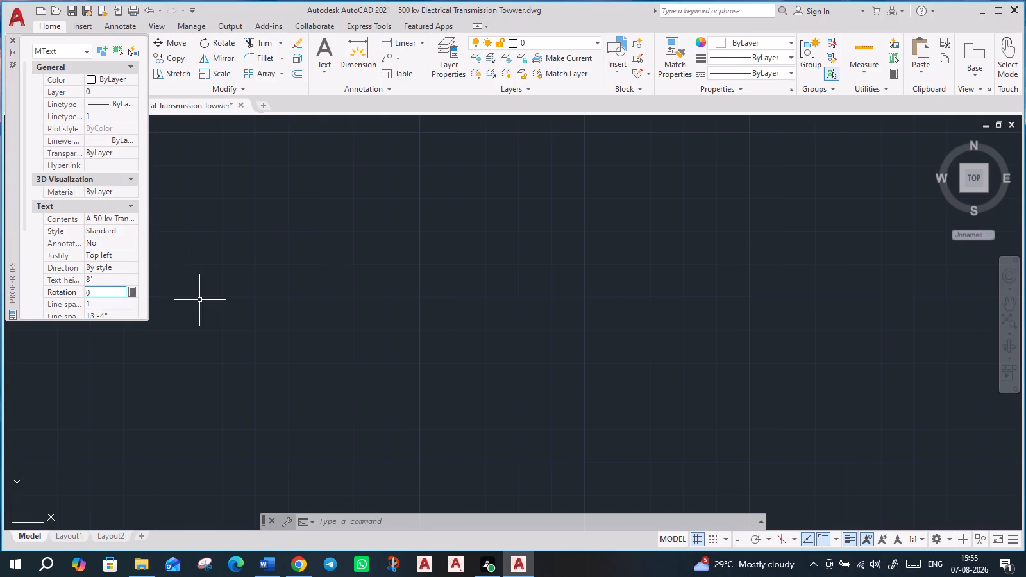
Set the title's text height to 3', then deselect it and close its properties.
scroll(203, 300, down, 4)
scroll(371, 325, down, 3)
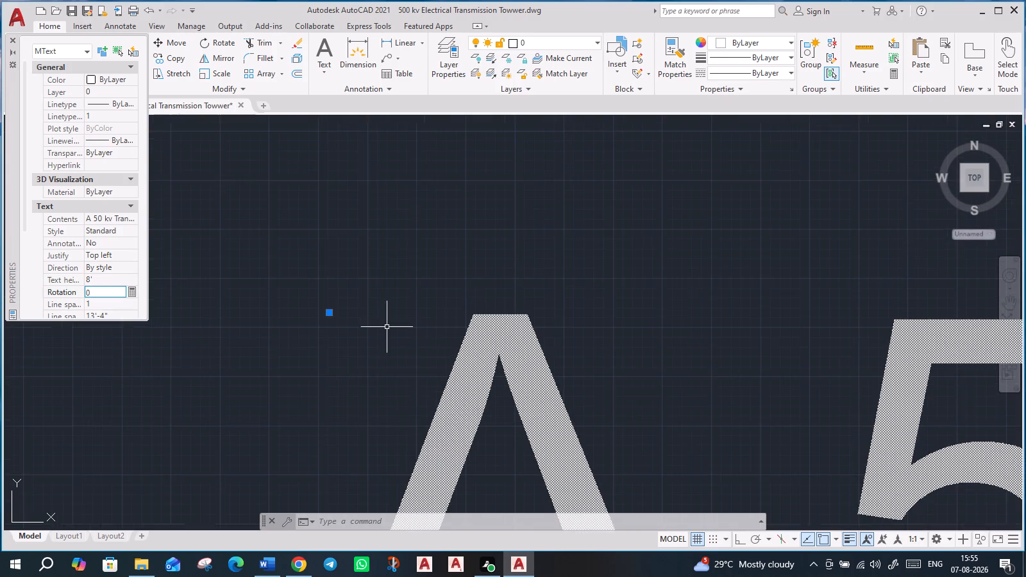
scroll(389, 327, down, 7)
scroll(453, 345, up, 2)
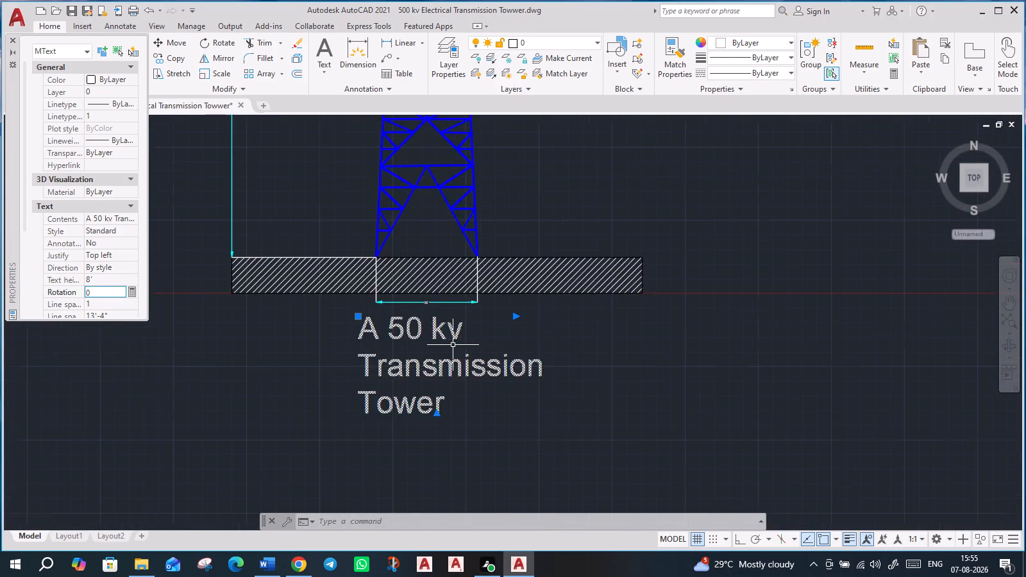
click(96, 277)
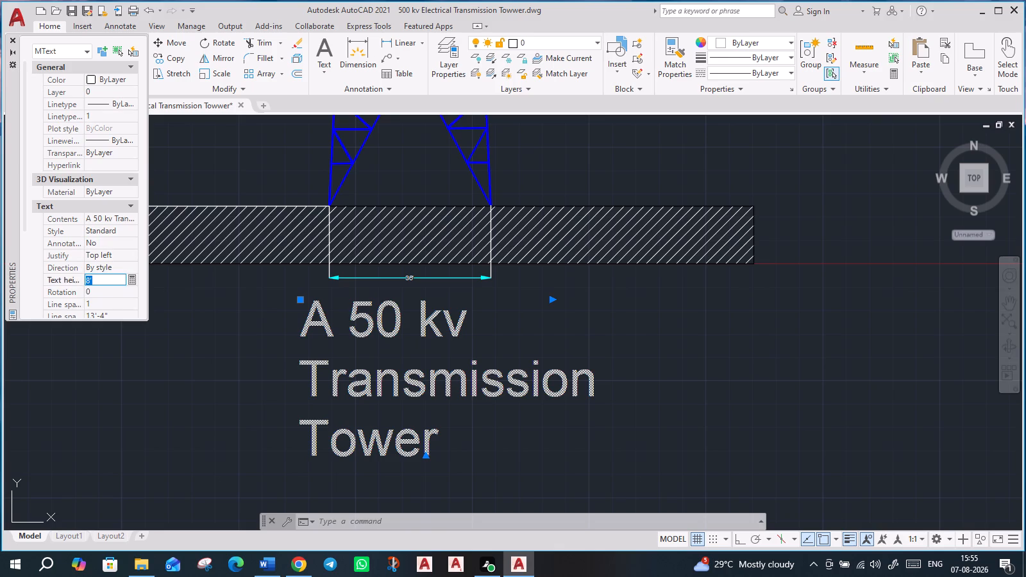
text(3')
key(Return)
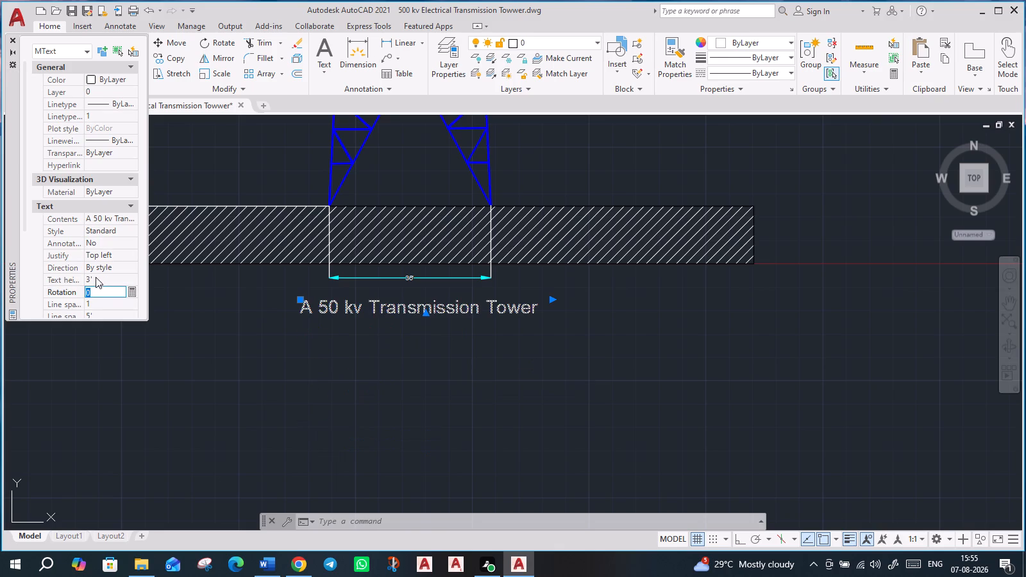
scroll(317, 343, down, 1)
key(Escape)
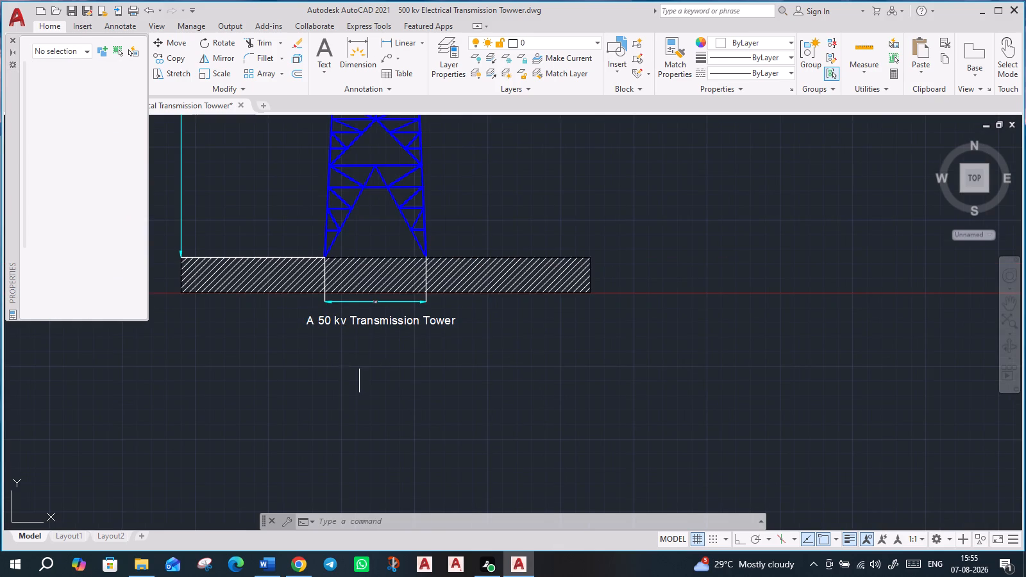
scroll(391, 355, down, 2)
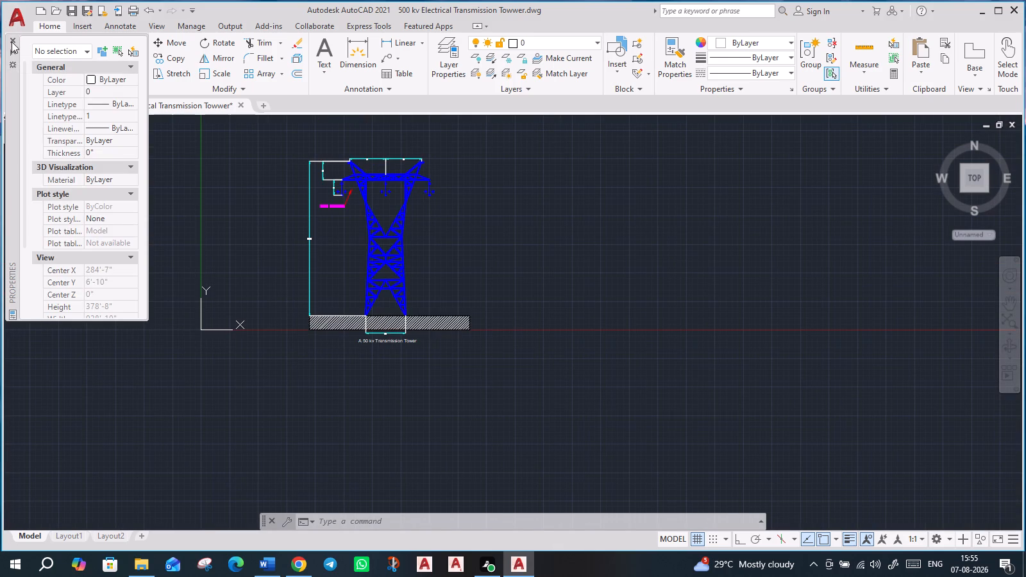
click(12, 42)
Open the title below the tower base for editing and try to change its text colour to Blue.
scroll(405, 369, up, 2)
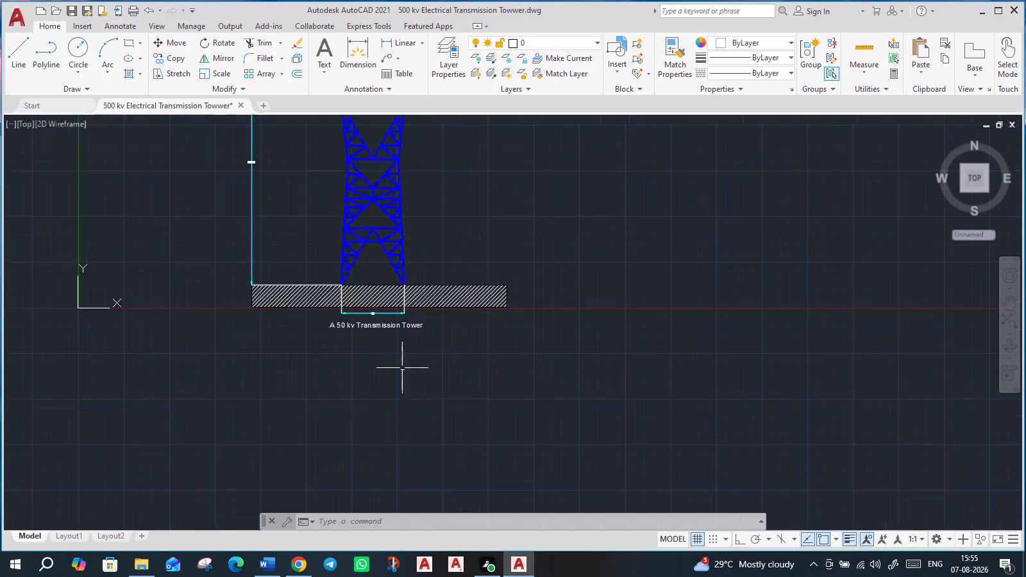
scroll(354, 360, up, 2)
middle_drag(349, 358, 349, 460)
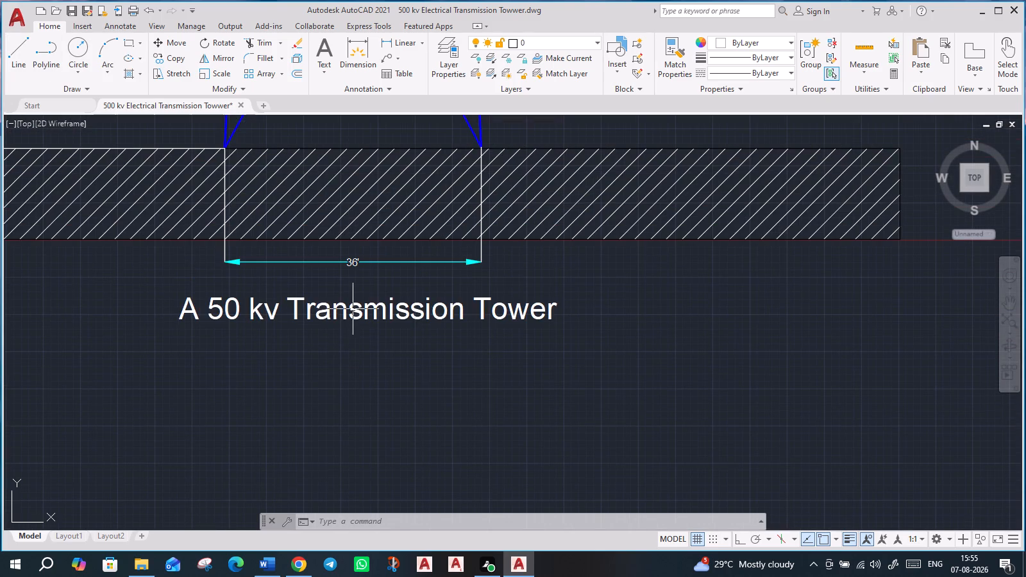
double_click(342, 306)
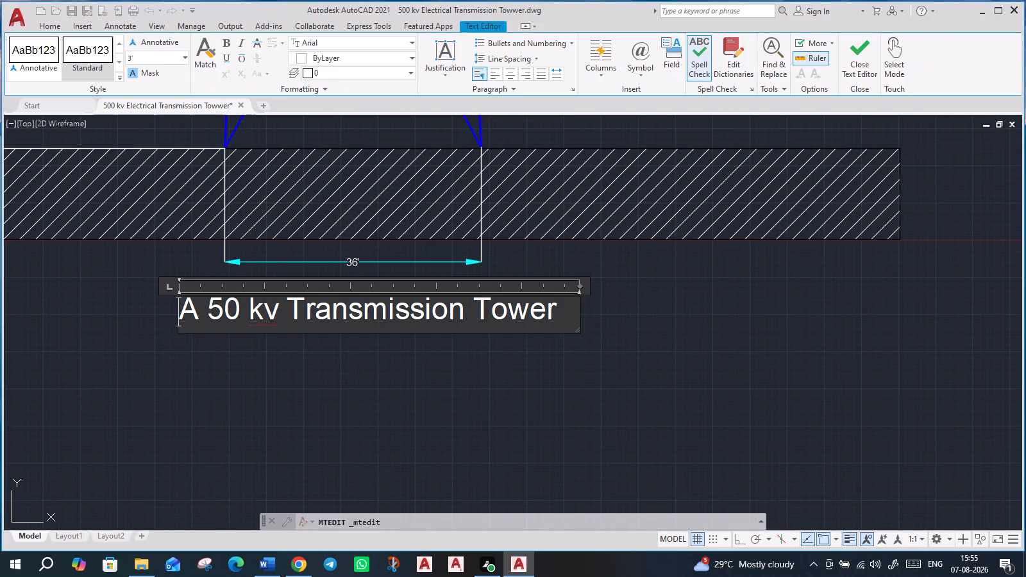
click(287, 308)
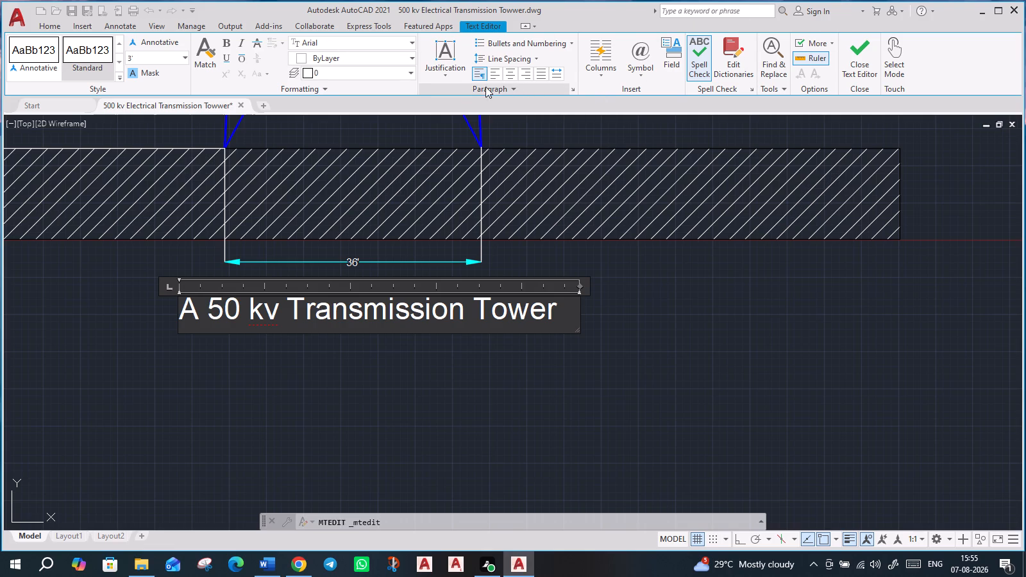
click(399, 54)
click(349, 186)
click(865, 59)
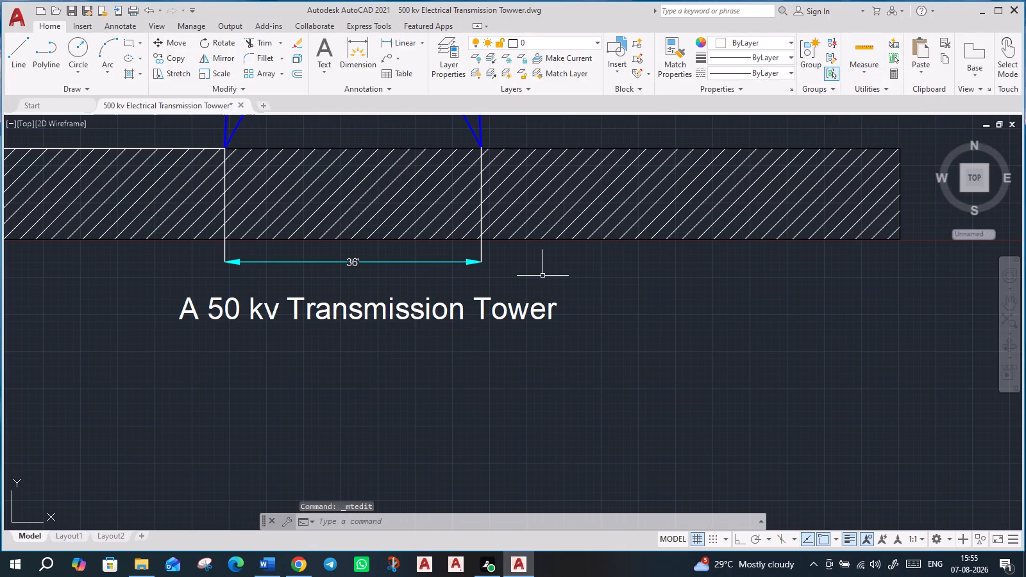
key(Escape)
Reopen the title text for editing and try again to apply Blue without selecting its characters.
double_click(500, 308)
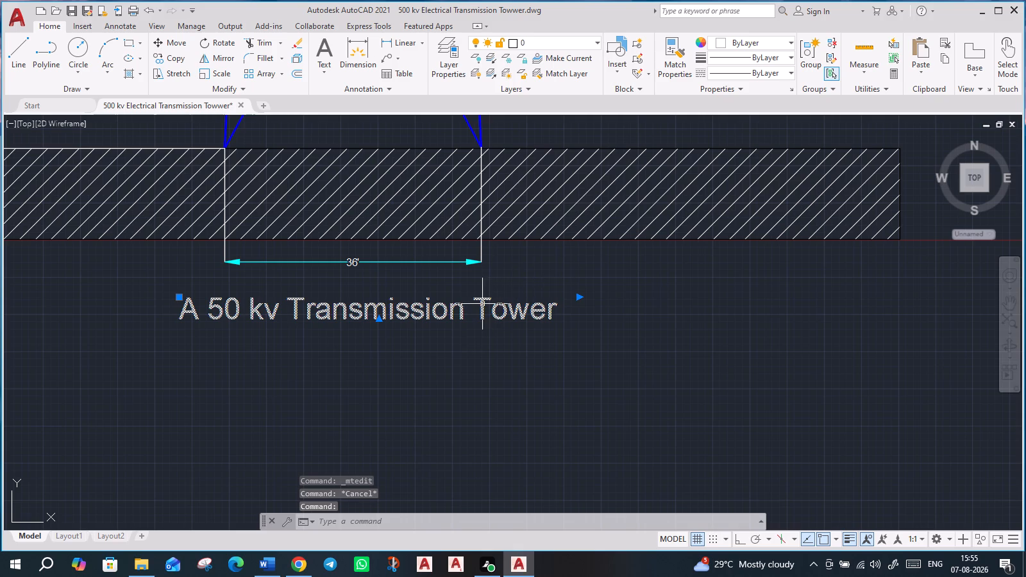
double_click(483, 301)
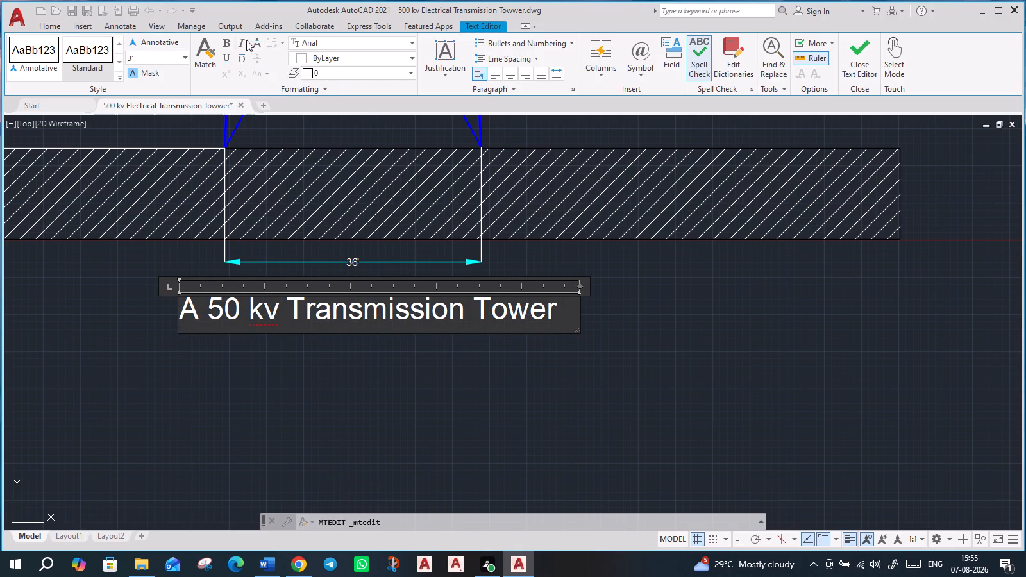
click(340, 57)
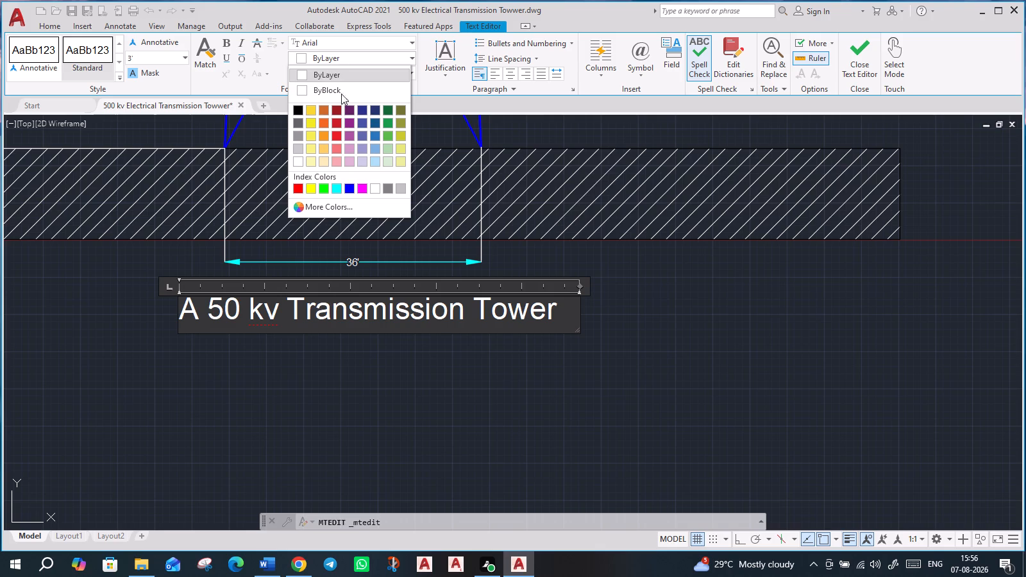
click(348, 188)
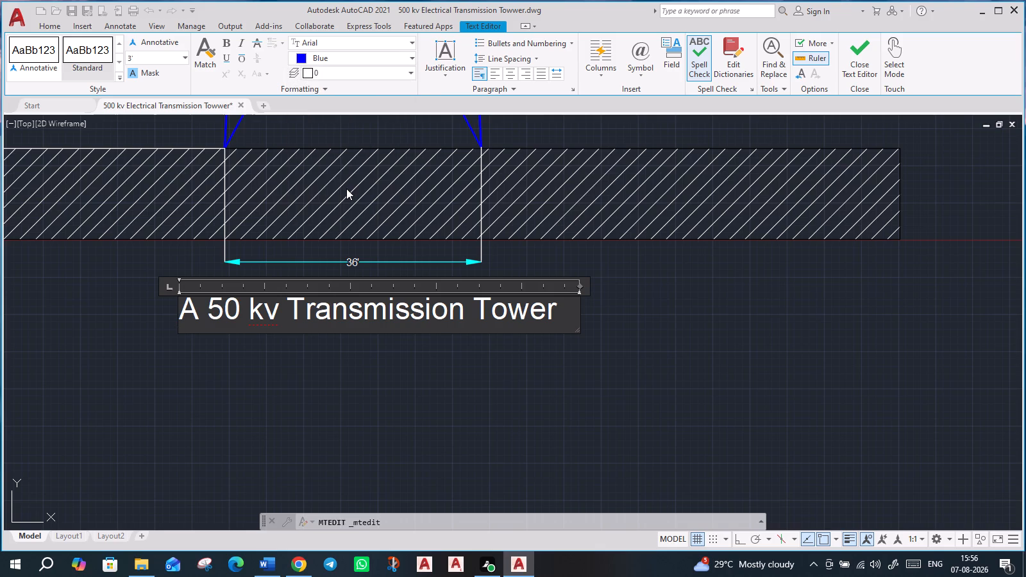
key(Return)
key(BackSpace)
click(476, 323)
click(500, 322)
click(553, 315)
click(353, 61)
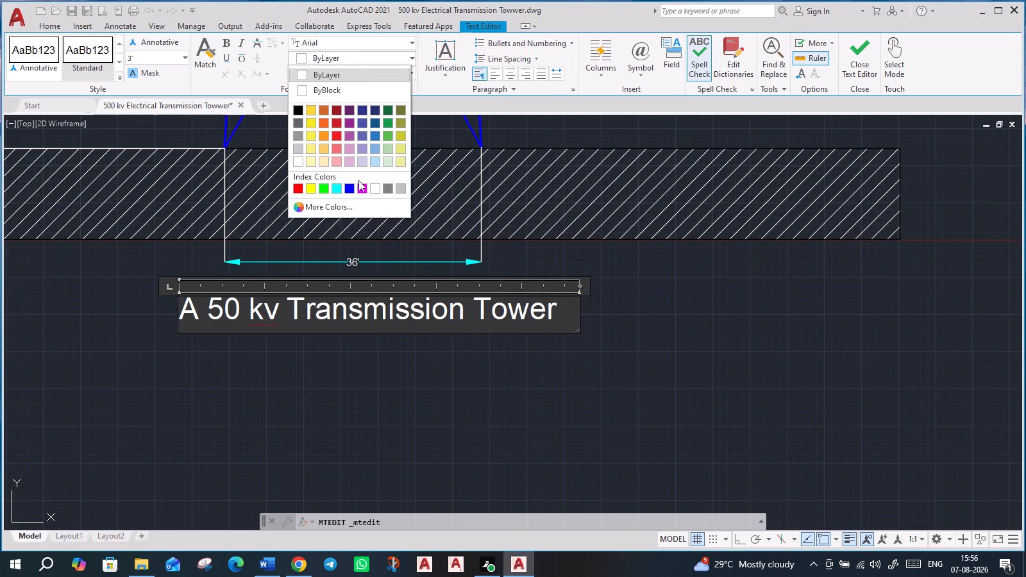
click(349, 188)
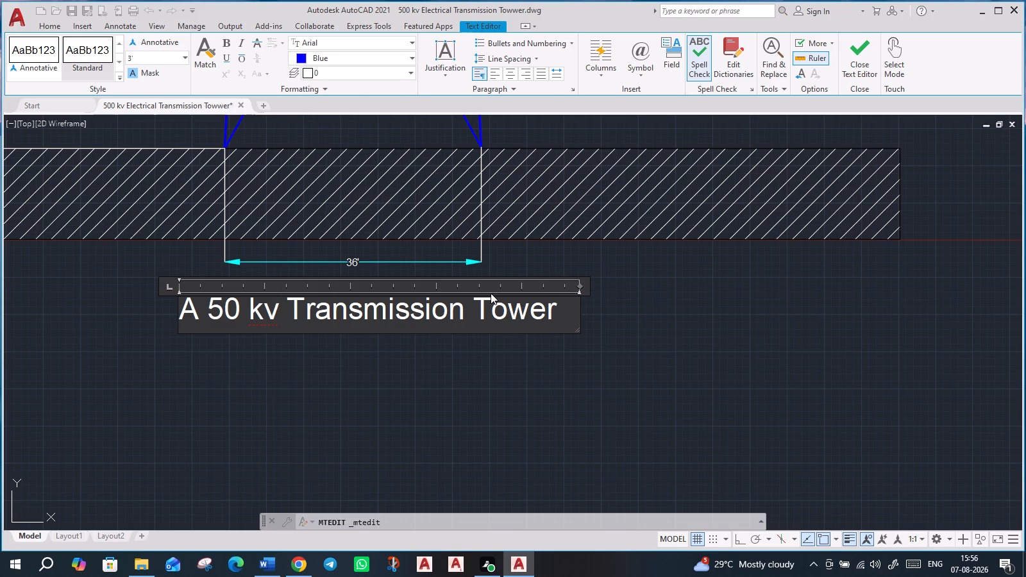
Select the entire title "A 50 kv Transmission Tower", colour it Blue and finish editing the text.
drag(556, 317, 198, 315)
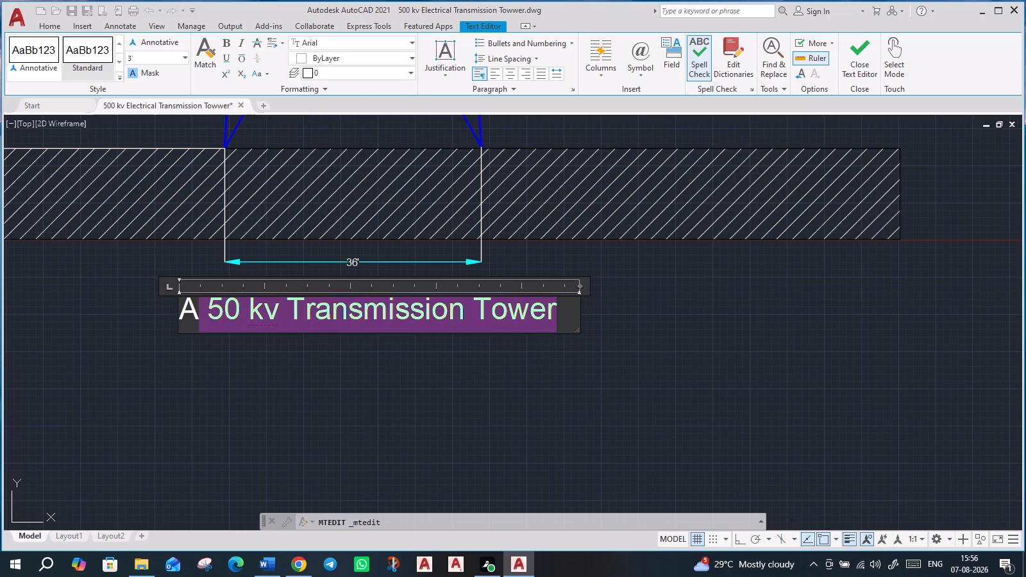
drag(198, 315, 180, 318)
click(388, 53)
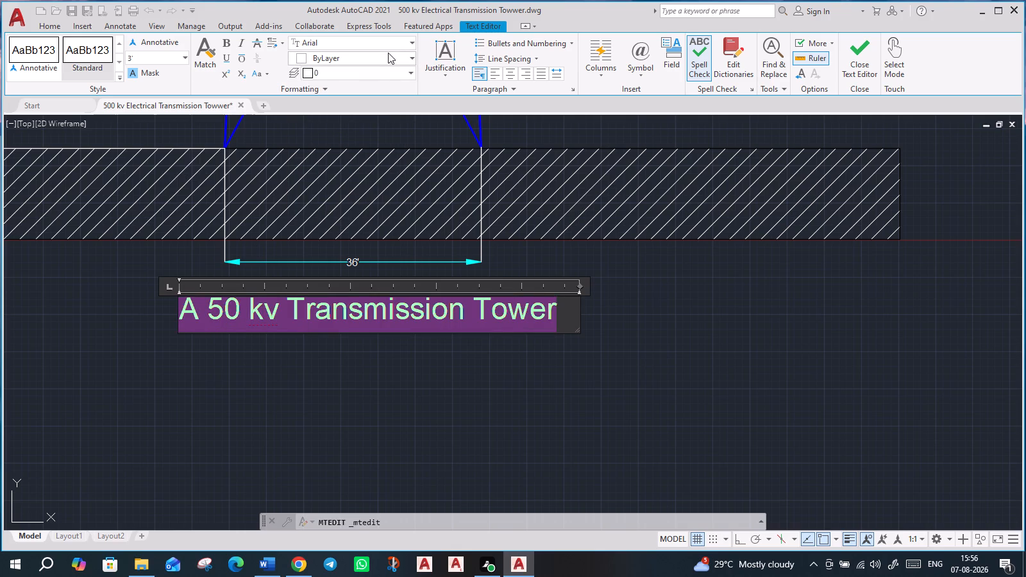
click(351, 187)
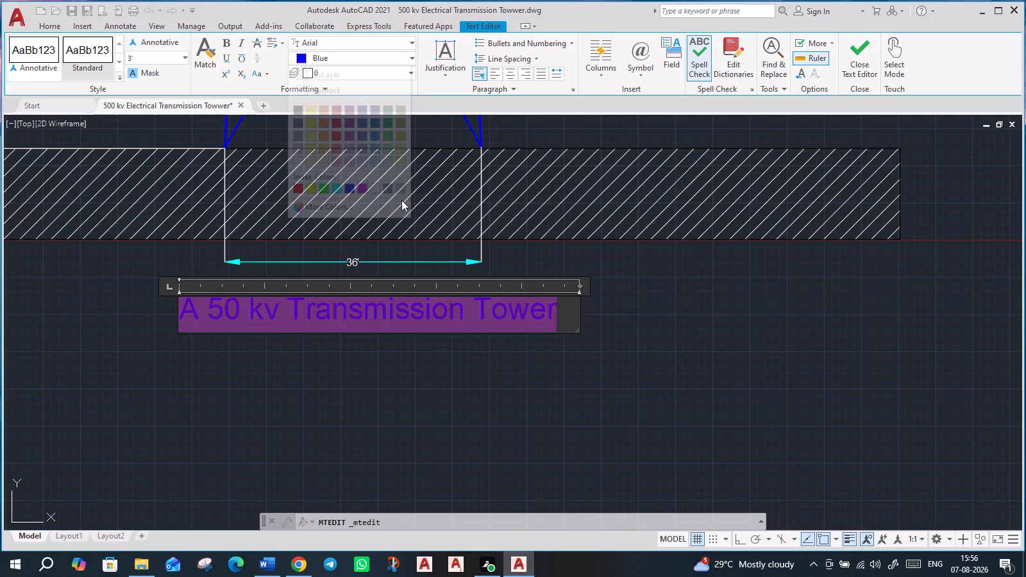
click(581, 312)
scroll(496, 304, down, 2)
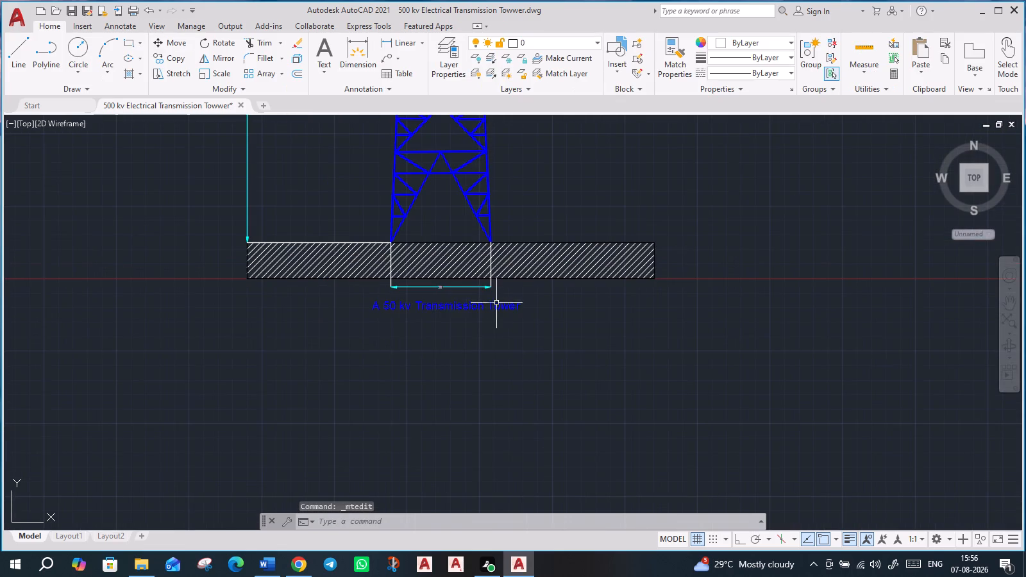
scroll(448, 313, up, 2)
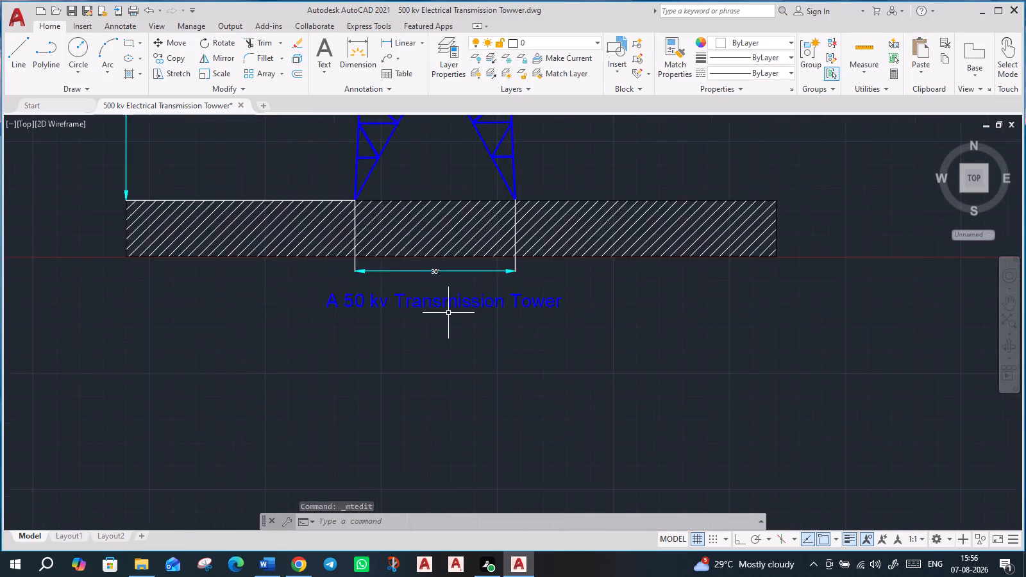
scroll(448, 313, down, 2)
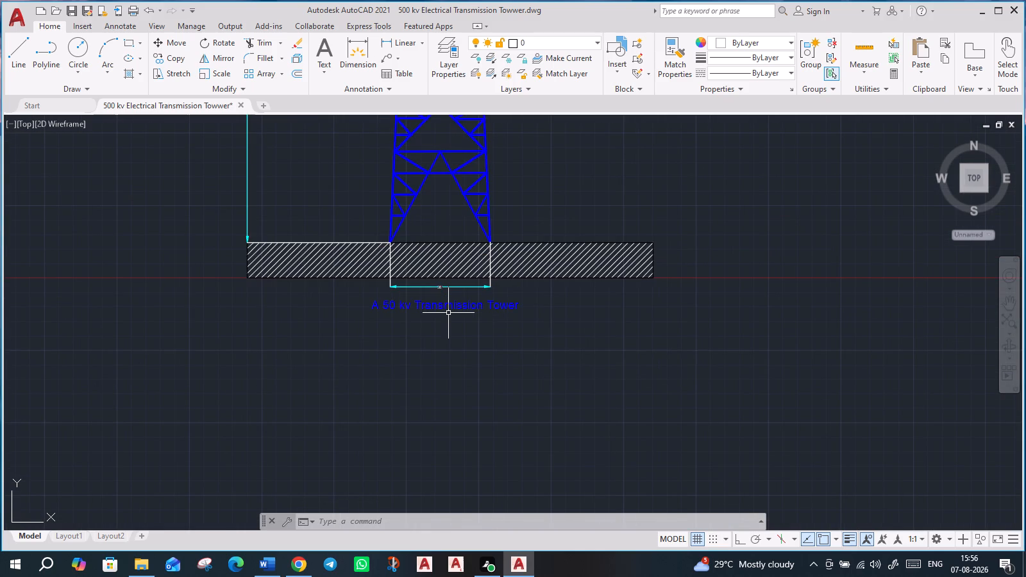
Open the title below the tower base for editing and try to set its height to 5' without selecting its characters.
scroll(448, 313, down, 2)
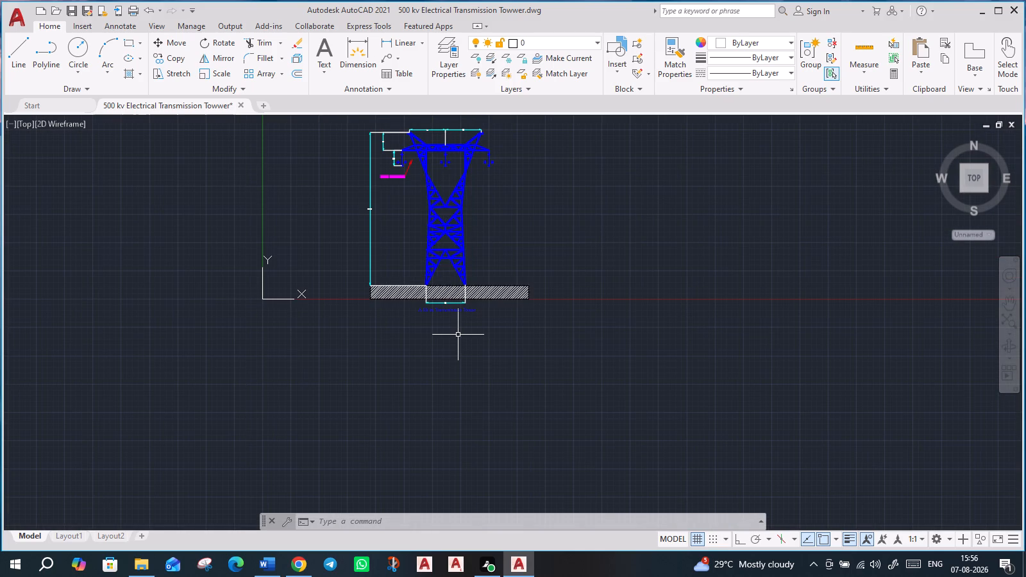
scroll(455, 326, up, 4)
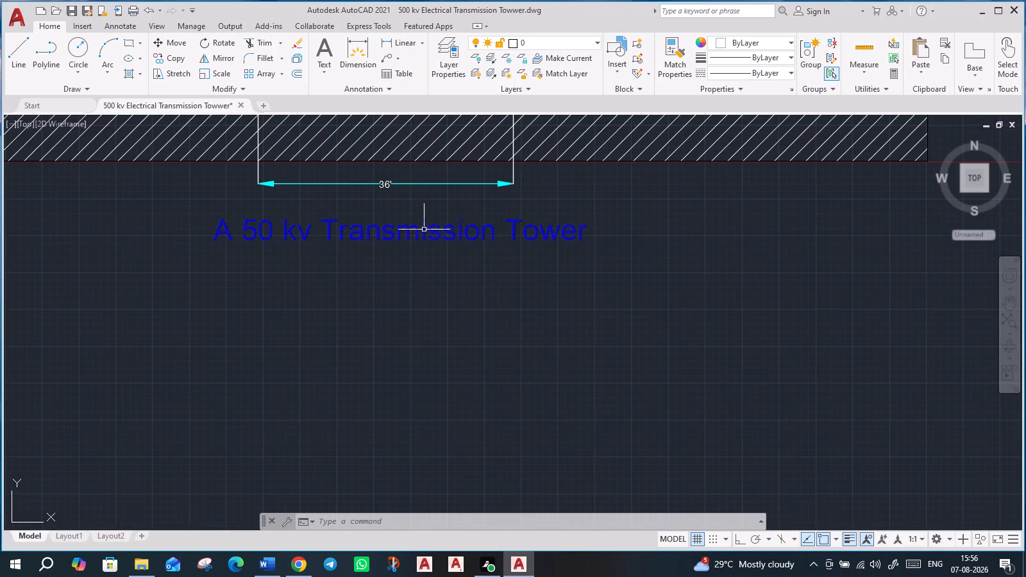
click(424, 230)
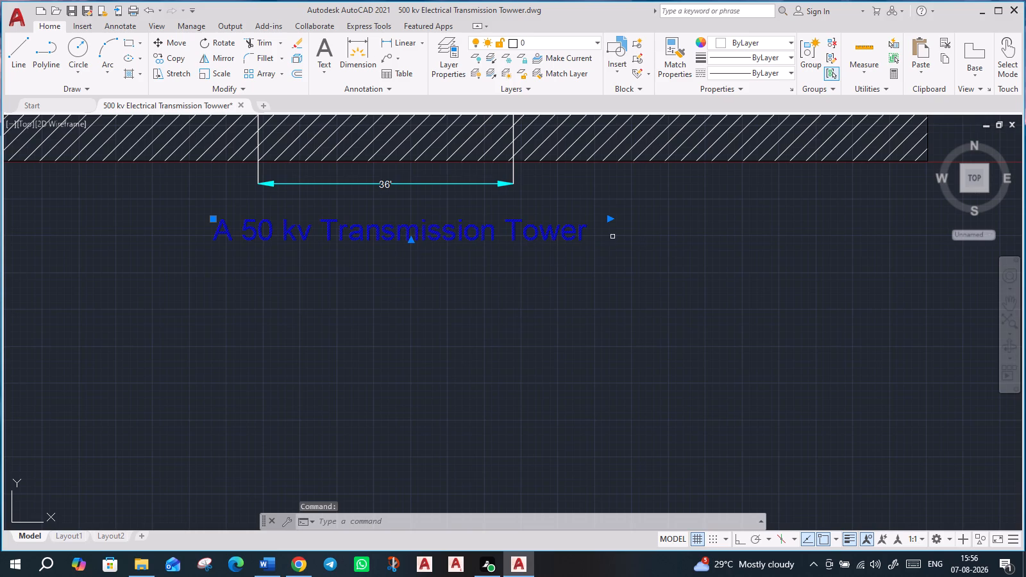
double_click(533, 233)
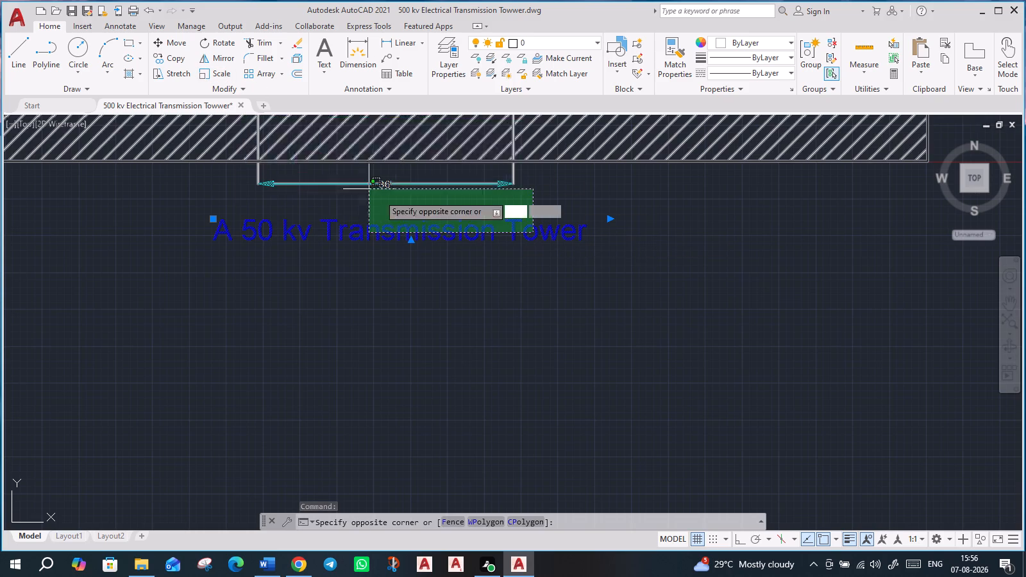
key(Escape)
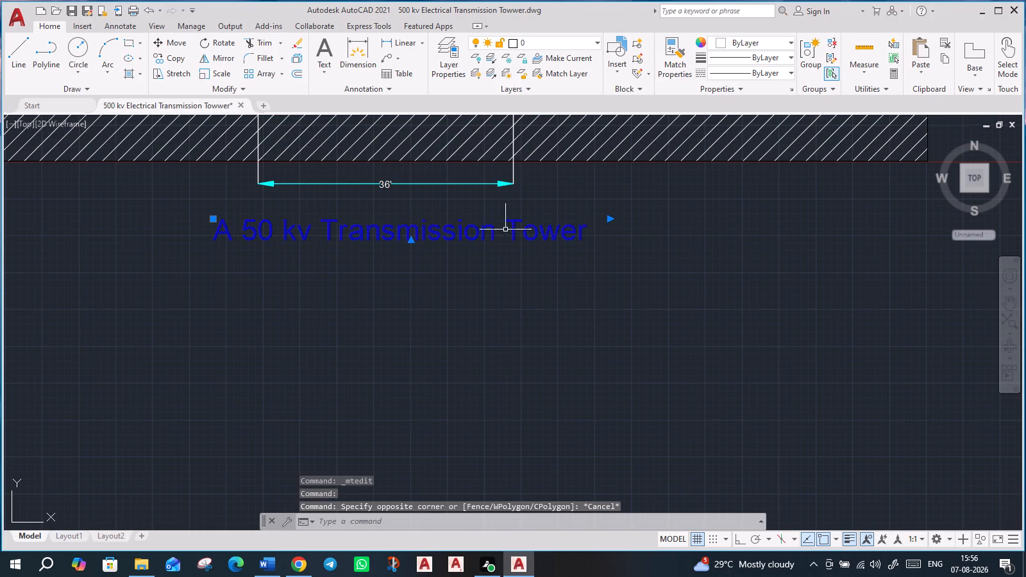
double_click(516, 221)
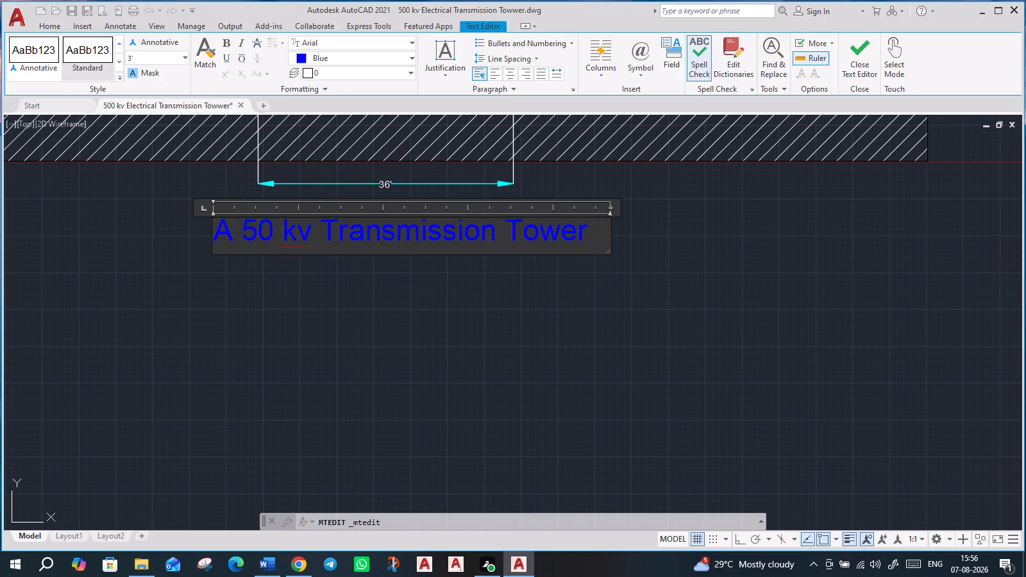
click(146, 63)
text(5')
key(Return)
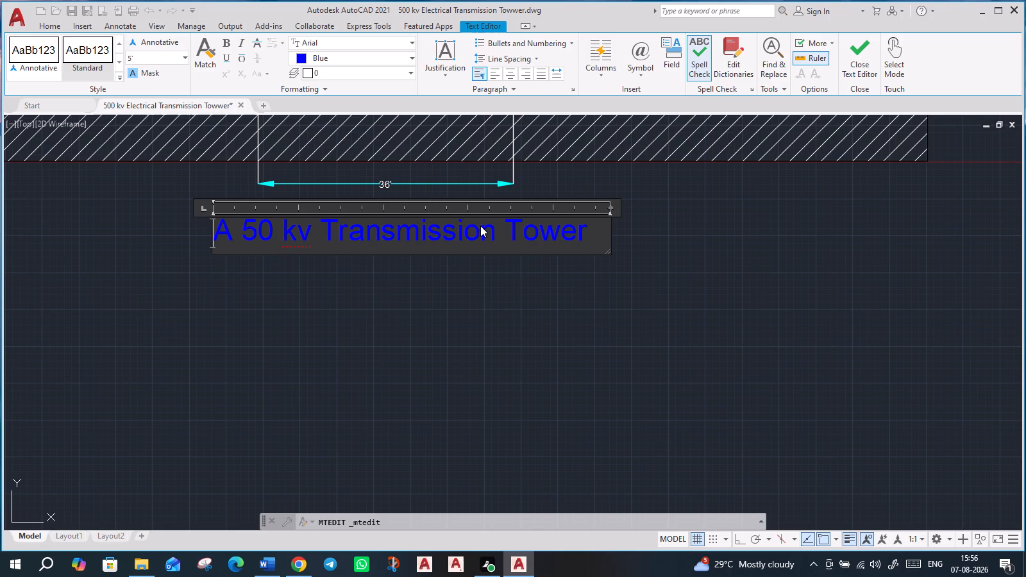
Select the entire title text "A 50 kv Transmission Tower" and set its text height to 5'.
click(584, 237)
drag(585, 237, 532, 236)
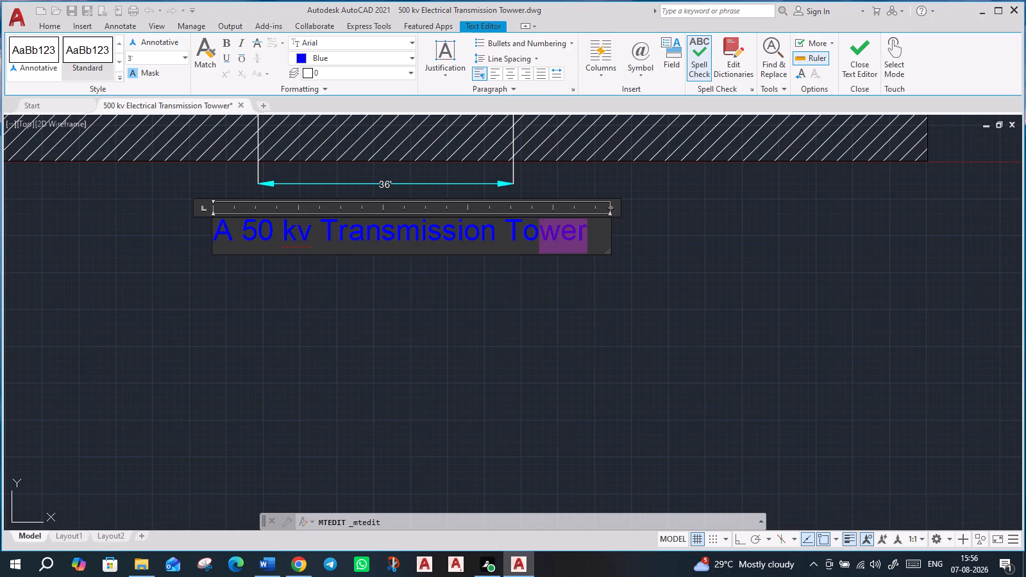
drag(532, 236, 224, 233)
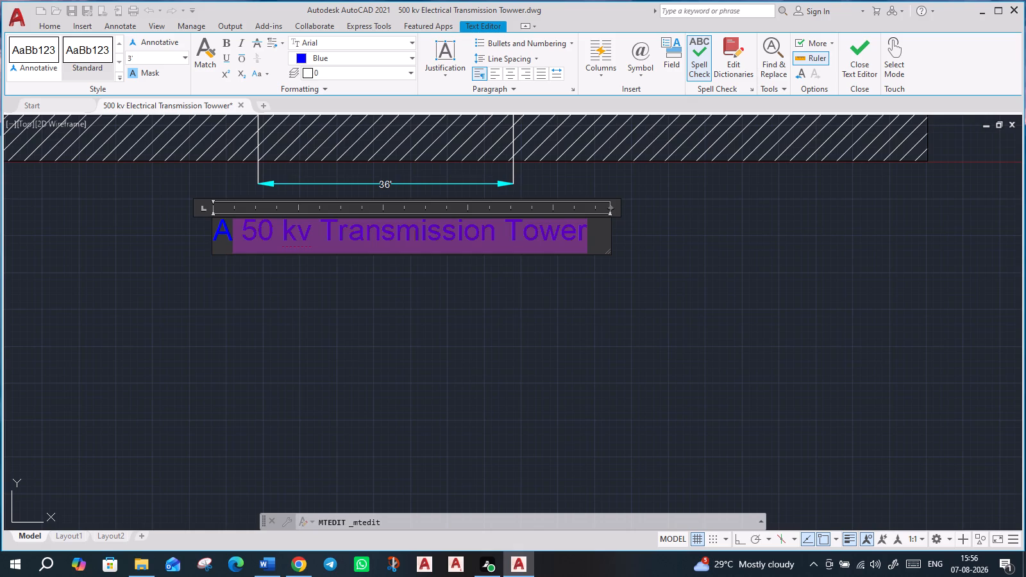
shift+click(215, 233)
click(165, 61)
text(5')
key(Return)
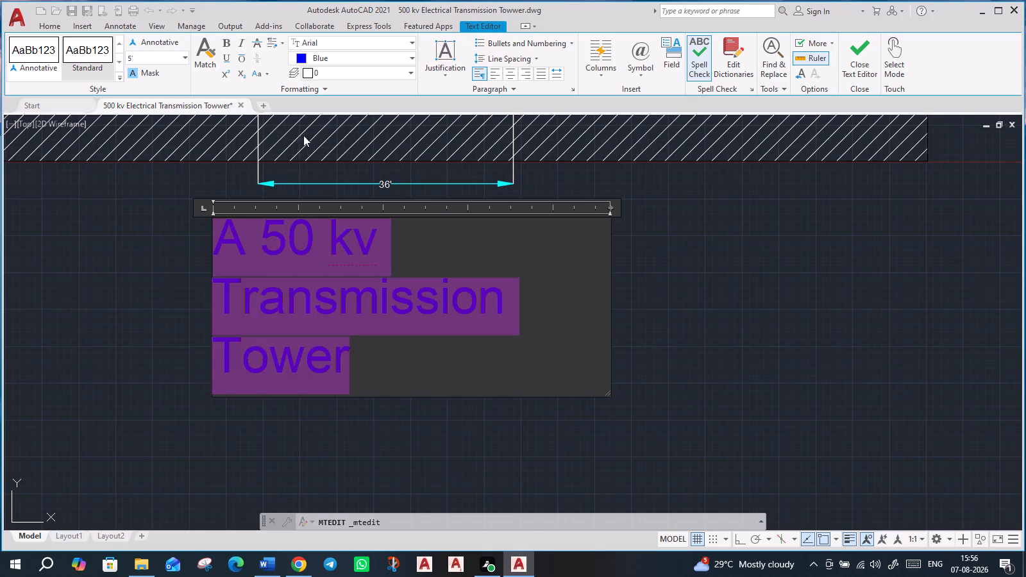
click(476, 344)
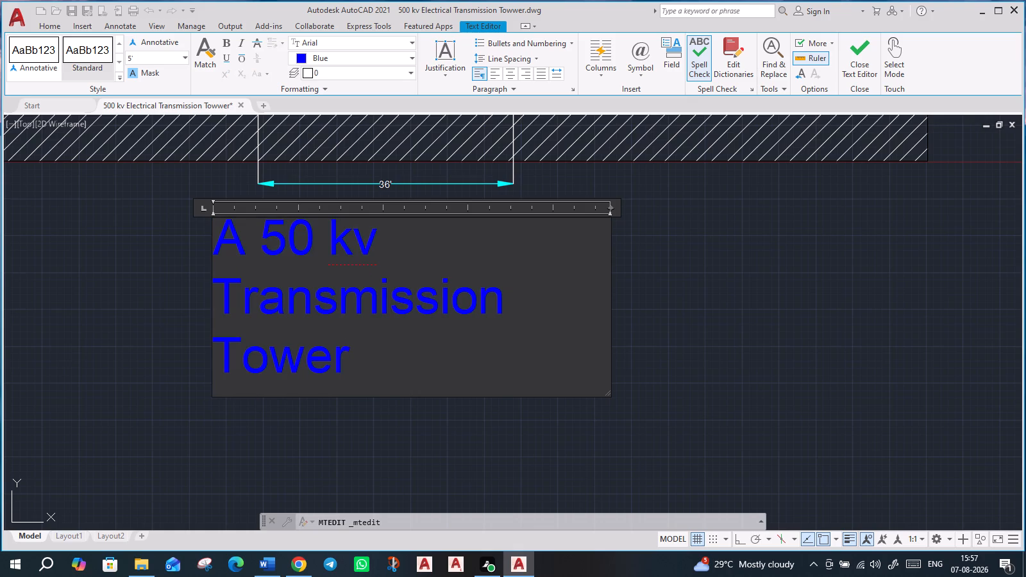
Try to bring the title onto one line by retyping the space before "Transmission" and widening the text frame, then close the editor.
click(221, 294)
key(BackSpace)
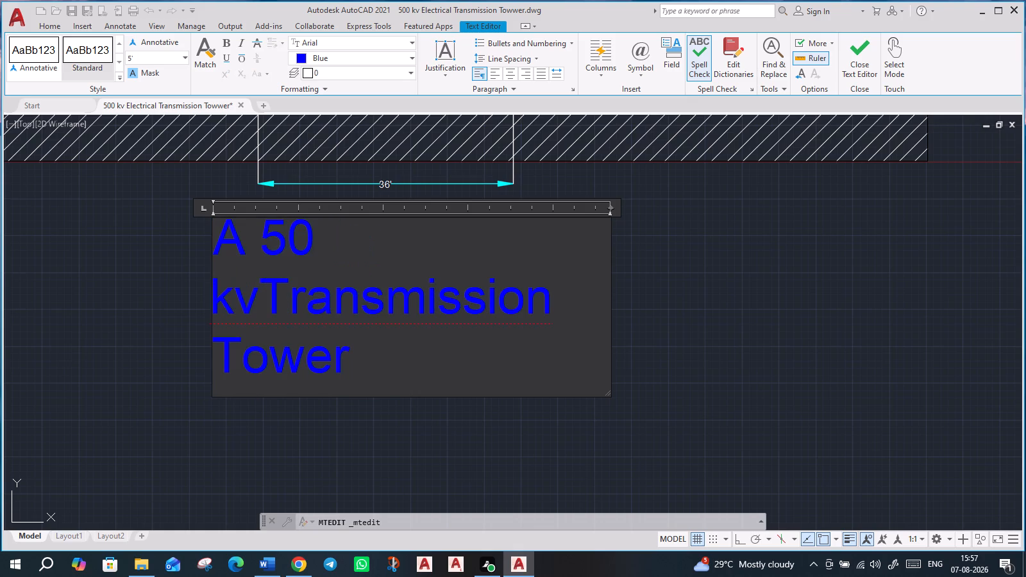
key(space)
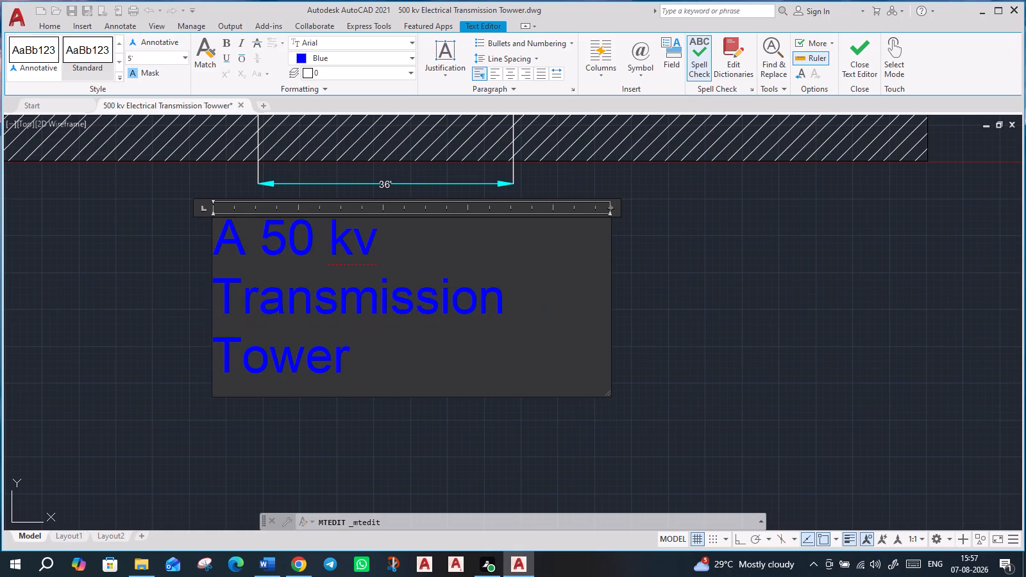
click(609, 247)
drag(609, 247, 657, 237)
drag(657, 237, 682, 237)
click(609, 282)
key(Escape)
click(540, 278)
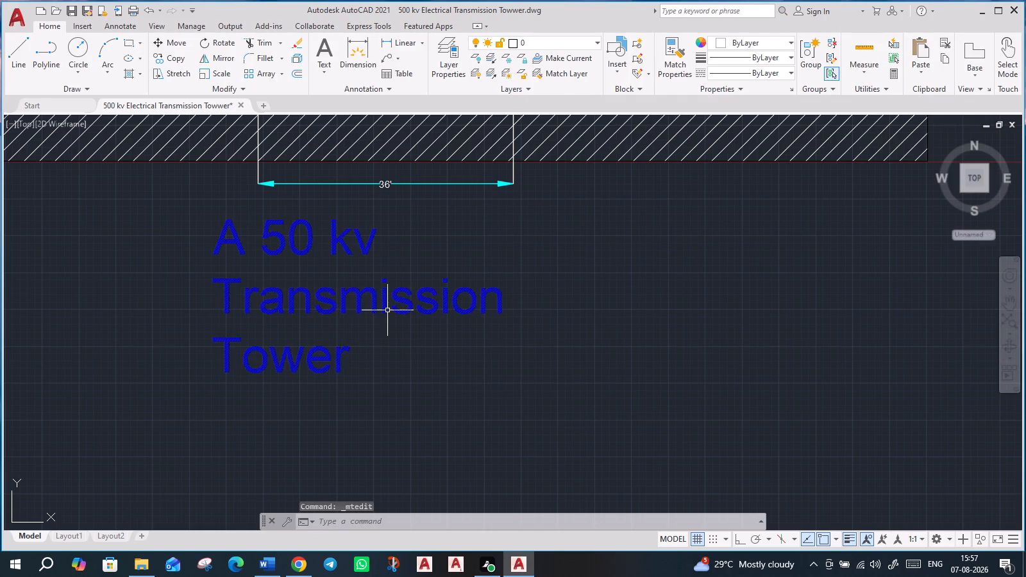
Reopen the title for editing and widen its text frame to about 99'-9" so the text fits on one line.
click(387, 310)
double_click(480, 294)
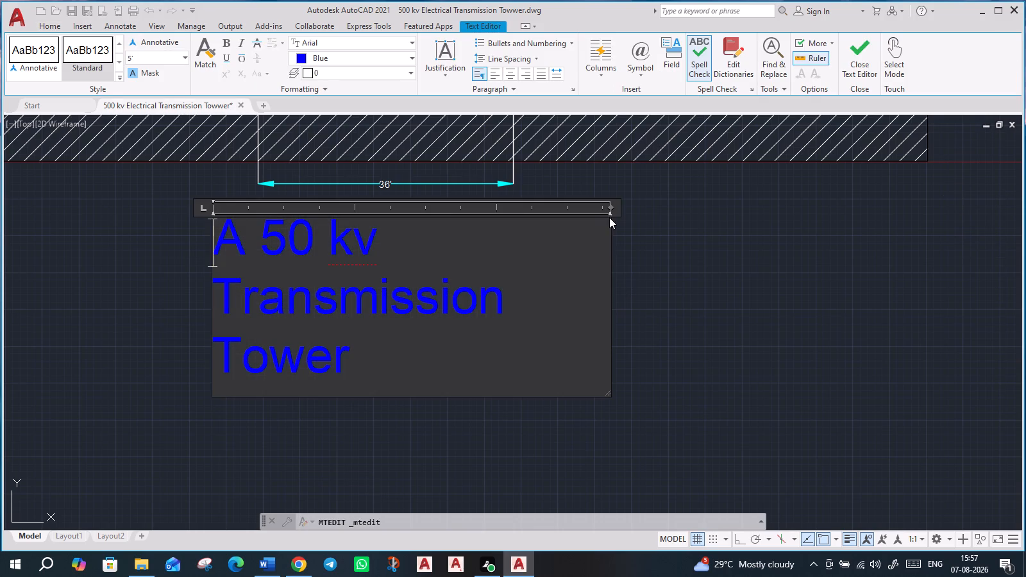
drag(609, 208, 841, 148)
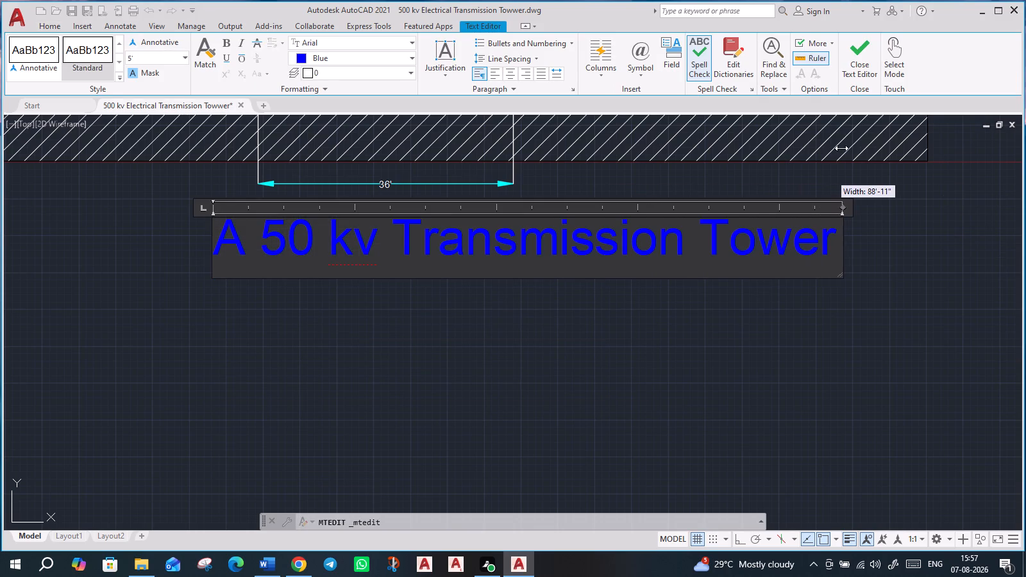
drag(841, 148, 928, 135)
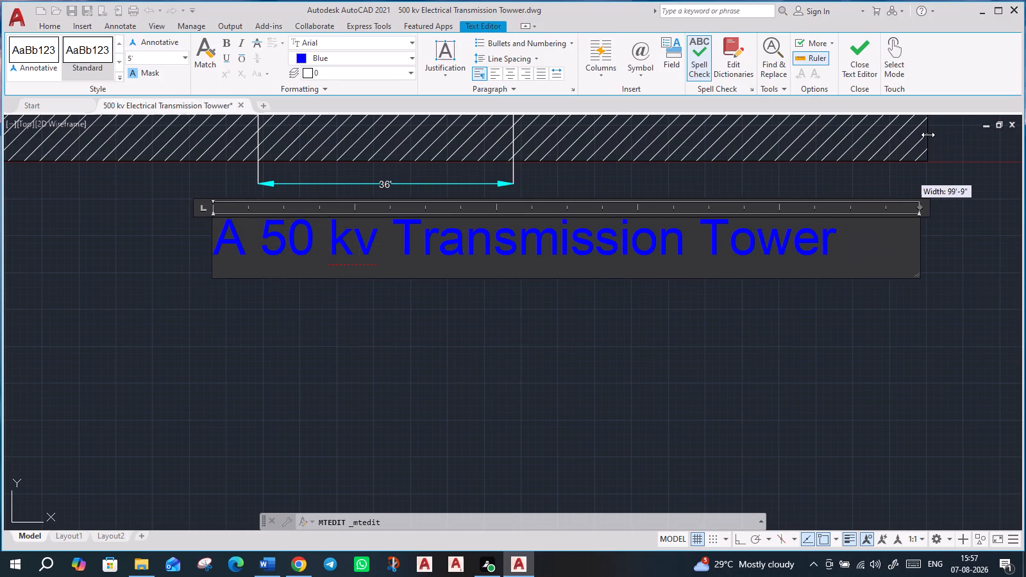
drag(928, 135, 929, 135)
click(929, 135)
Move the title leftward by its insertion grip to centre it beneath the tower base dimension, then deselect it.
scroll(858, 260, down, 3)
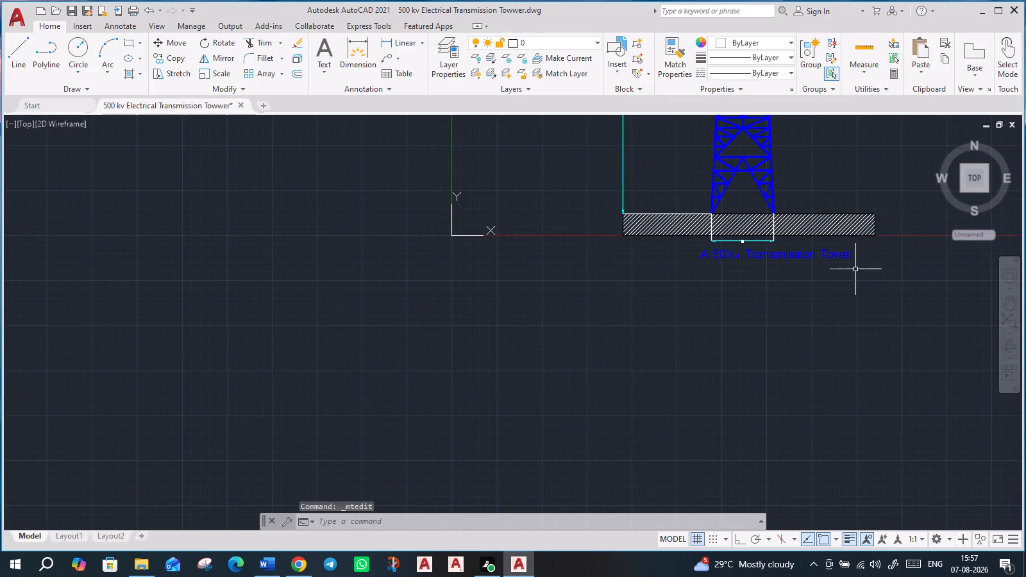
middle_drag(846, 298, 791, 413)
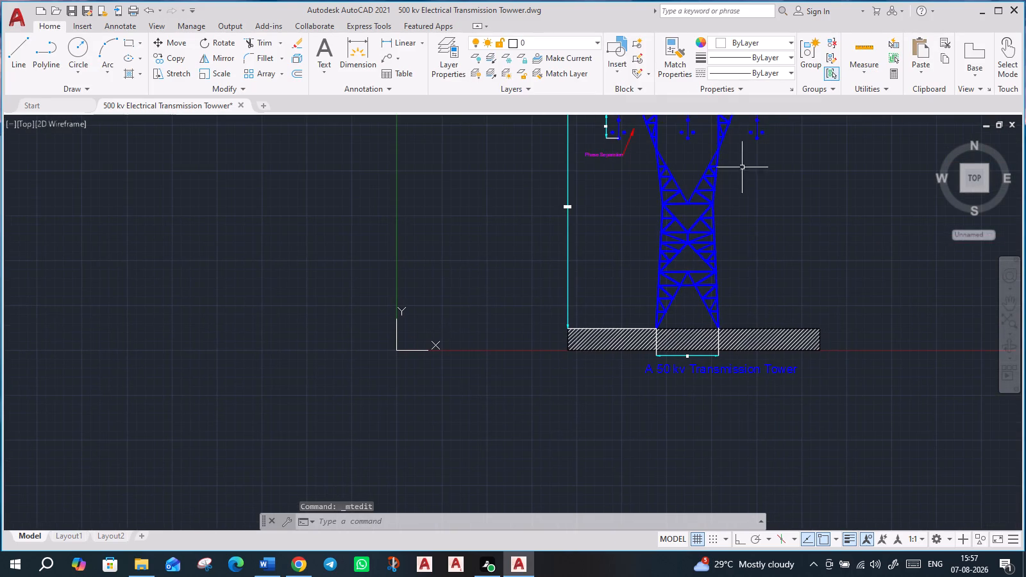
scroll(748, 238, down, 2)
middle_drag(820, 271, 666, 255)
scroll(546, 291, up, 1)
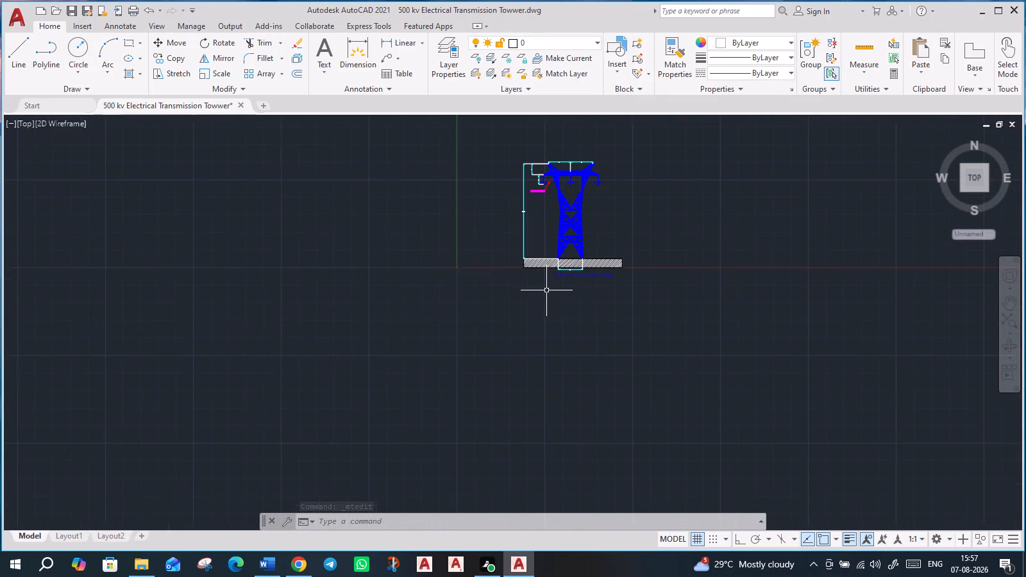
scroll(546, 290, up, 1)
scroll(633, 250, up, 2)
click(623, 249)
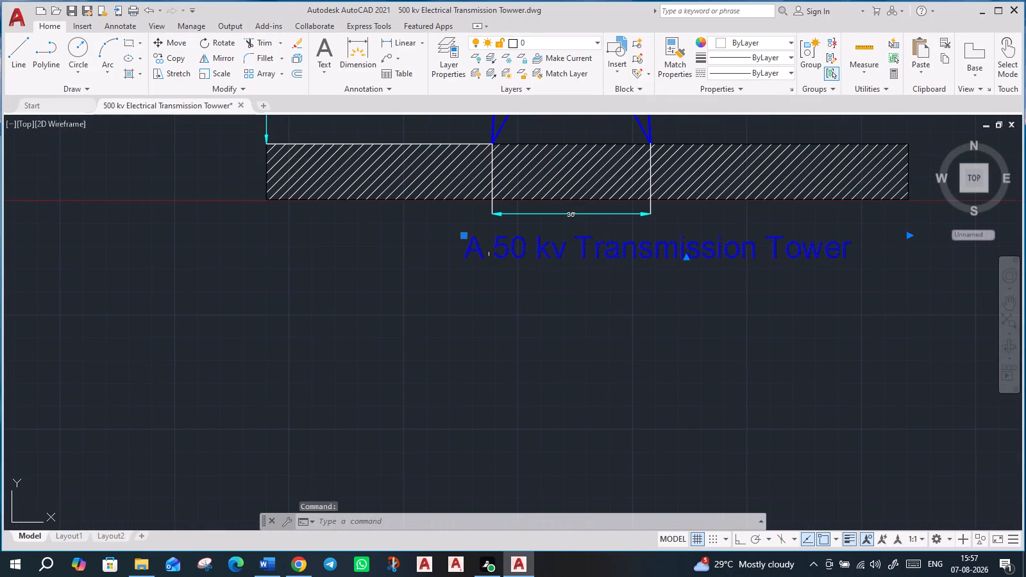
drag(460, 238, 458, 239)
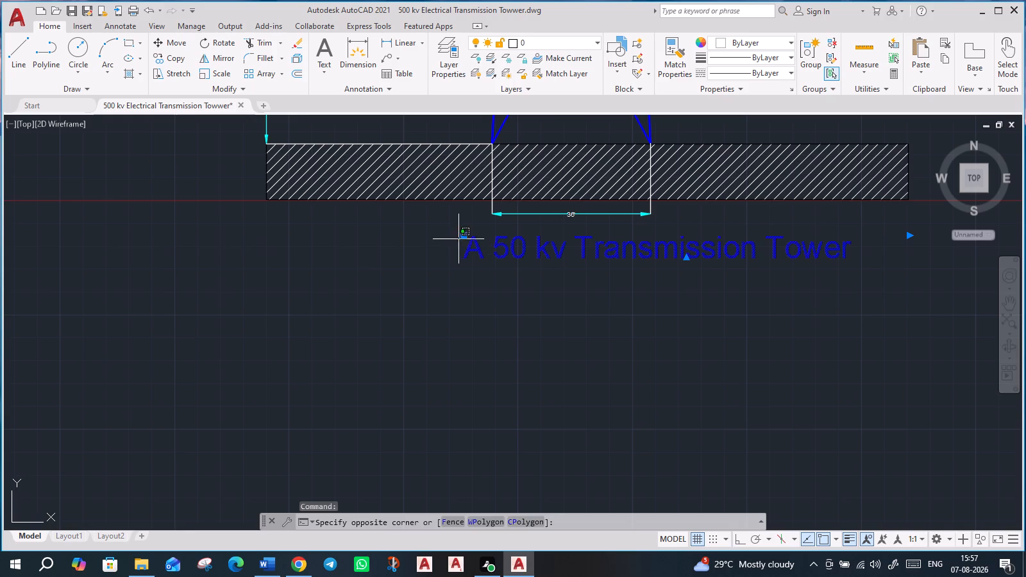
drag(458, 239, 441, 242)
drag(463, 235, 408, 238)
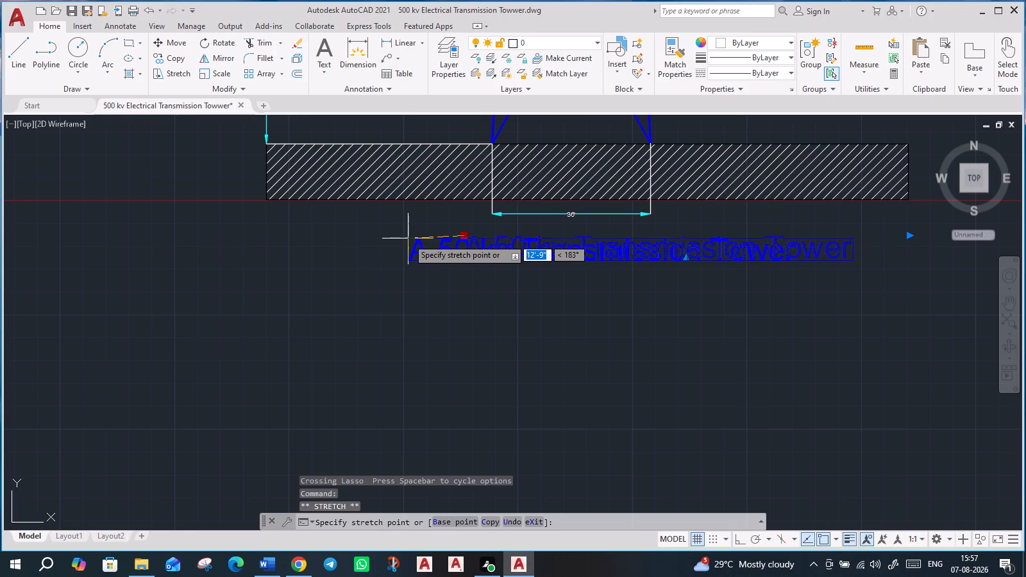
drag(408, 238, 401, 238)
click(401, 238)
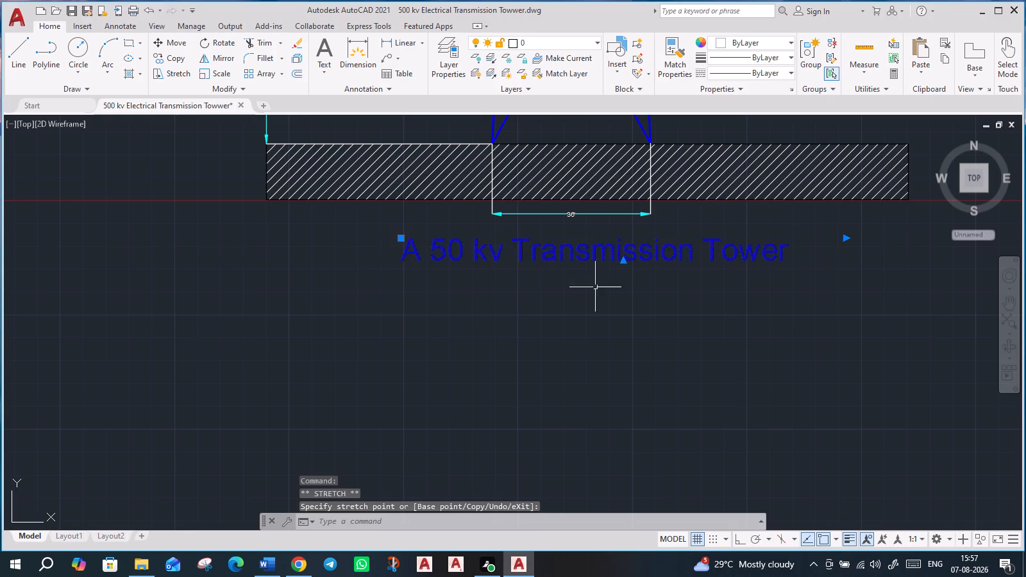
scroll(617, 305, down, 2)
key(Escape)
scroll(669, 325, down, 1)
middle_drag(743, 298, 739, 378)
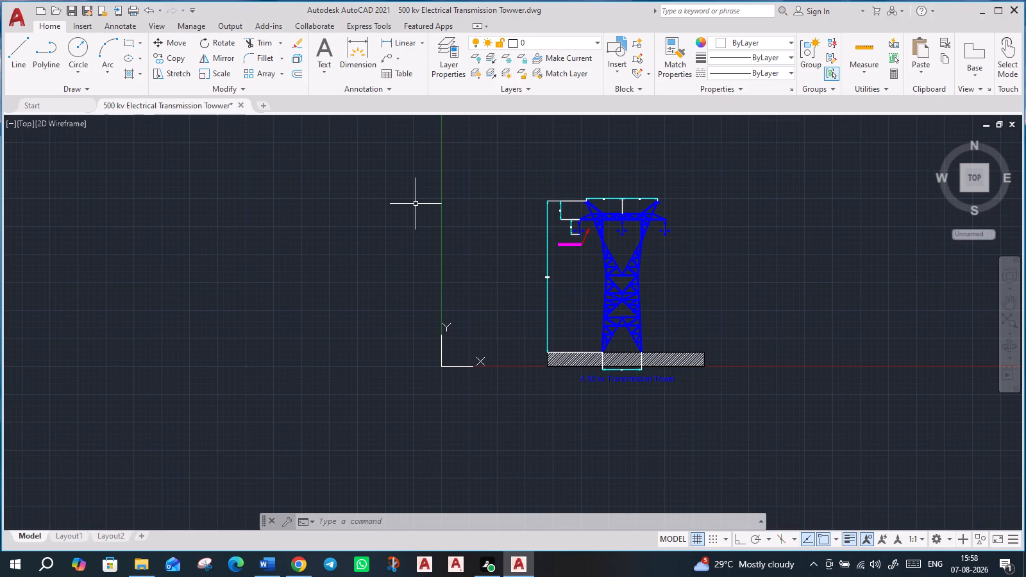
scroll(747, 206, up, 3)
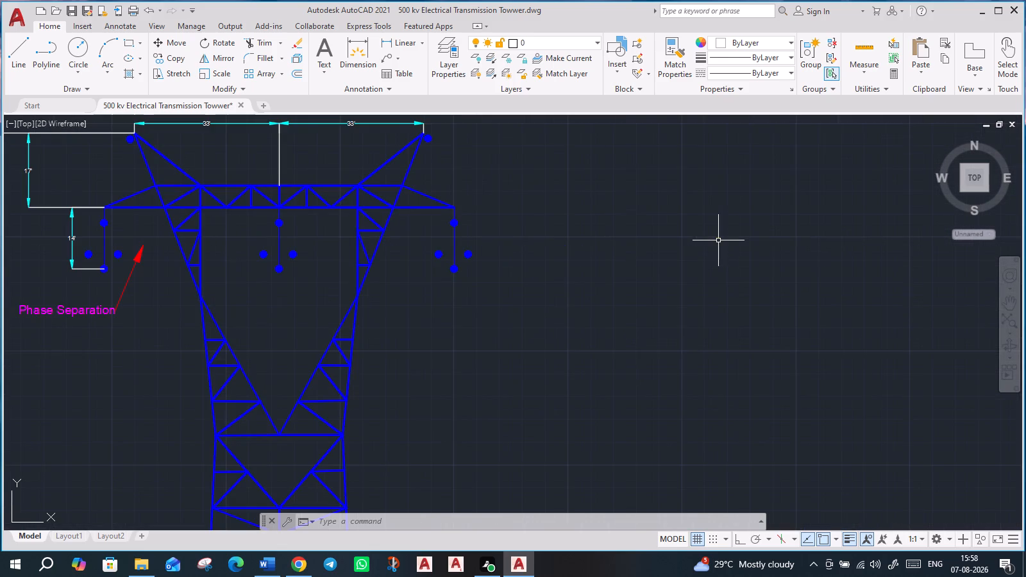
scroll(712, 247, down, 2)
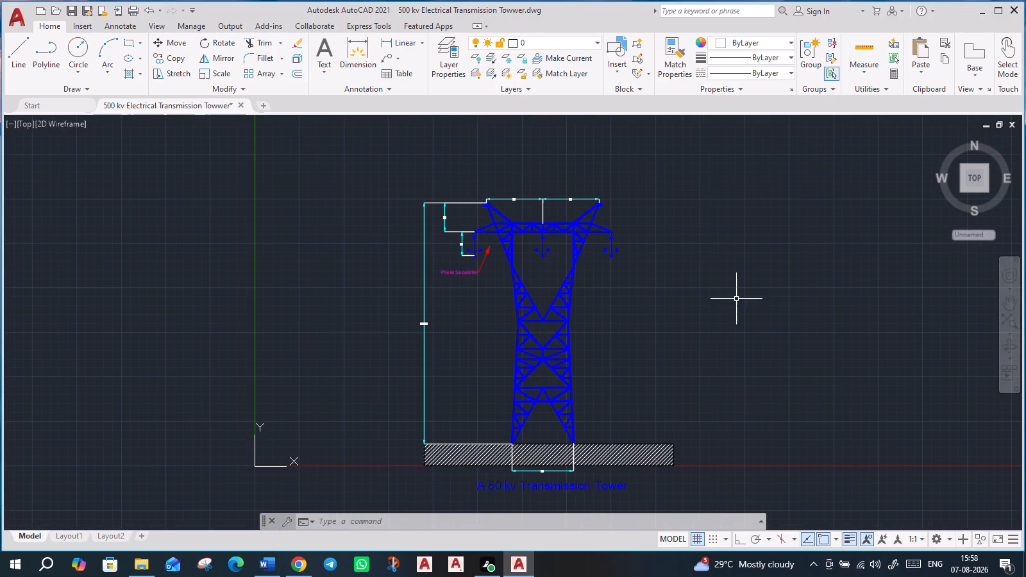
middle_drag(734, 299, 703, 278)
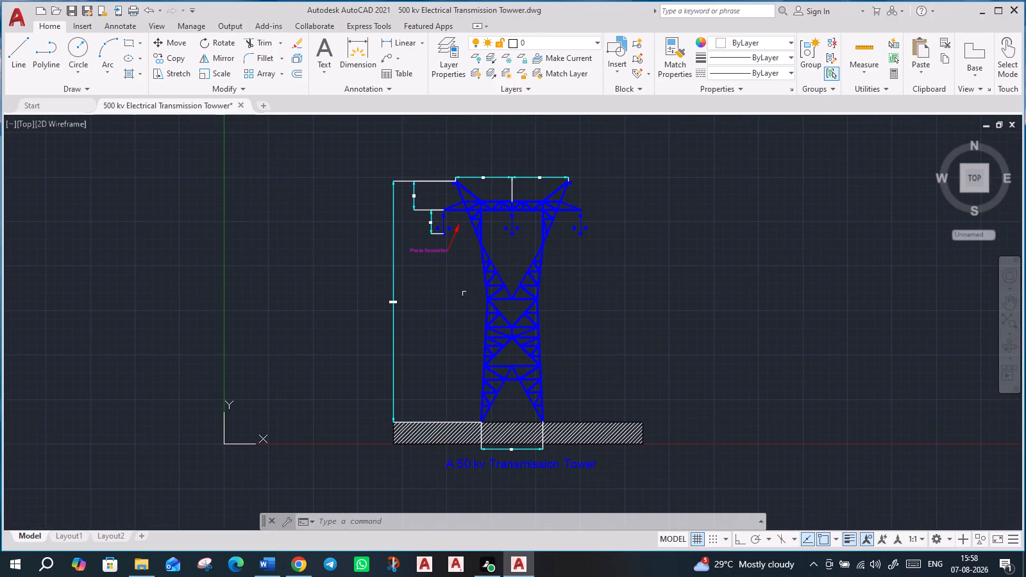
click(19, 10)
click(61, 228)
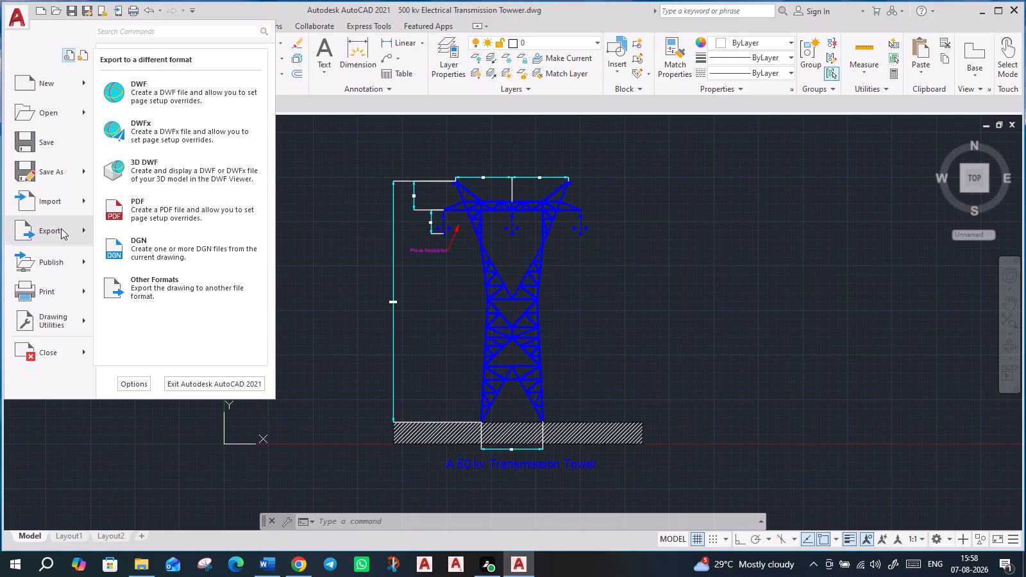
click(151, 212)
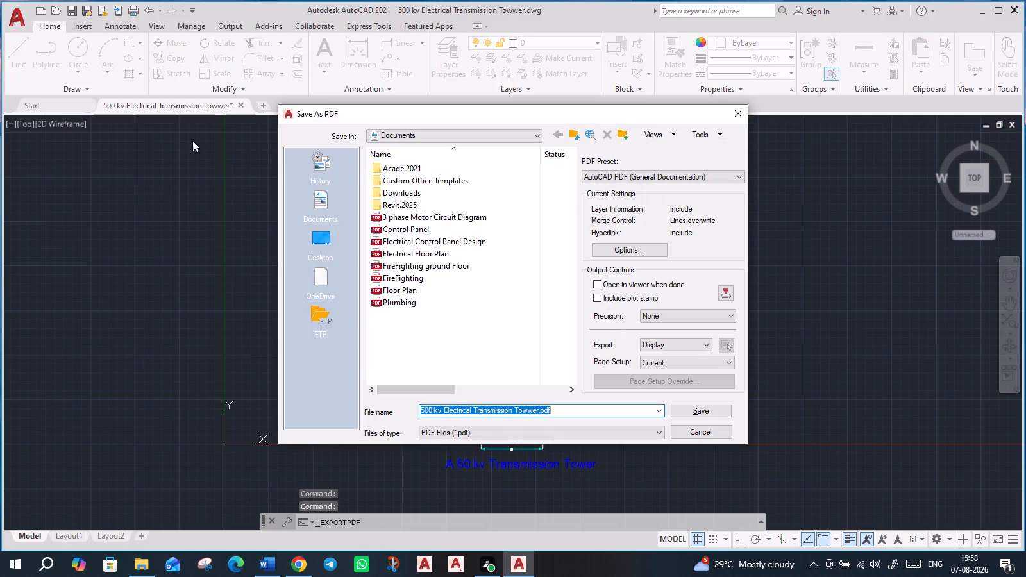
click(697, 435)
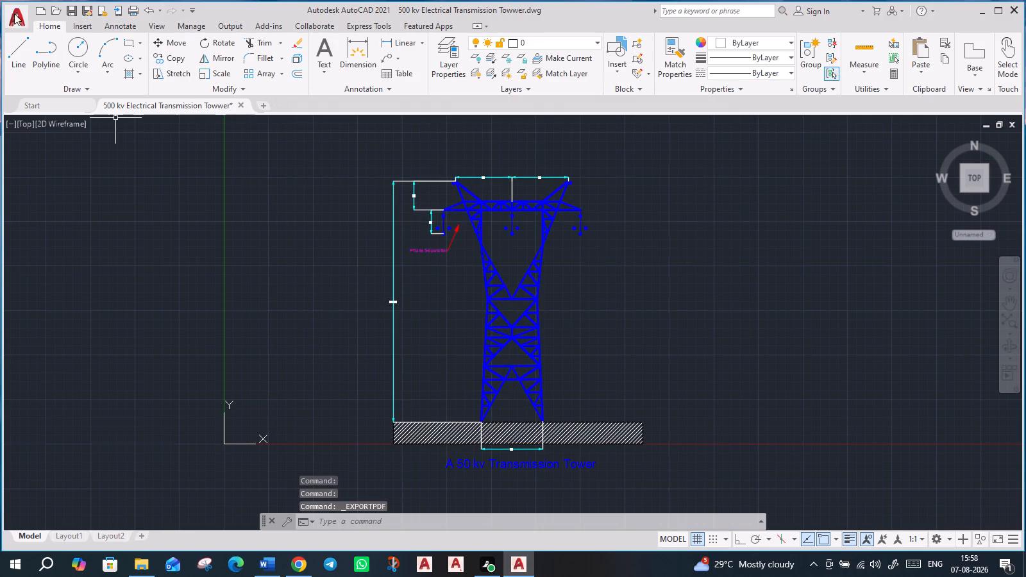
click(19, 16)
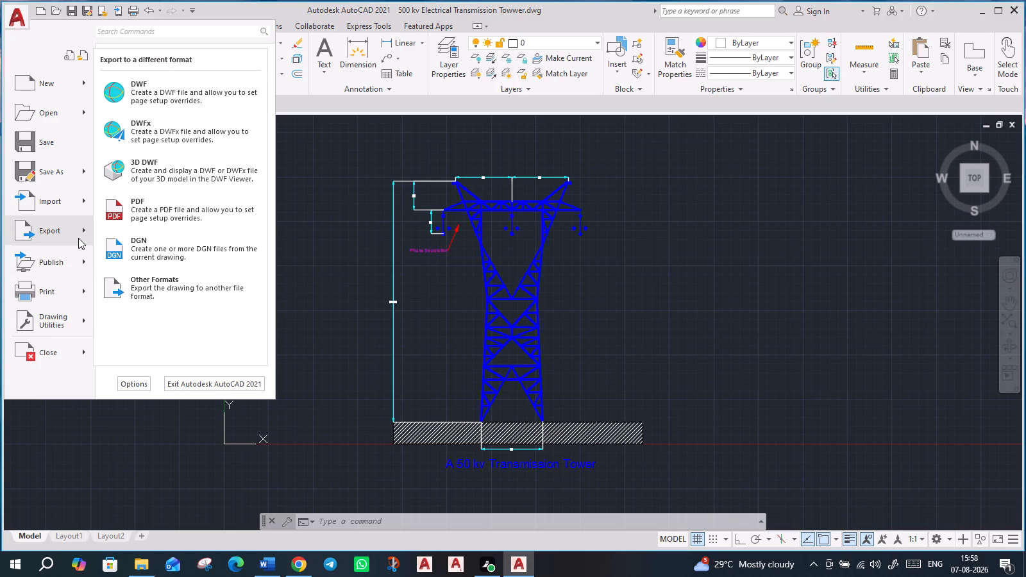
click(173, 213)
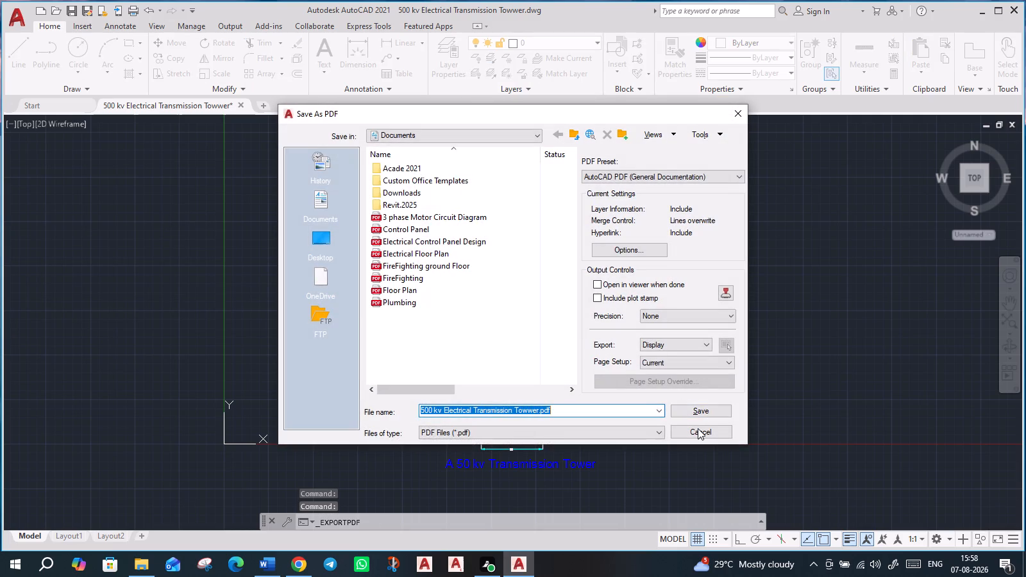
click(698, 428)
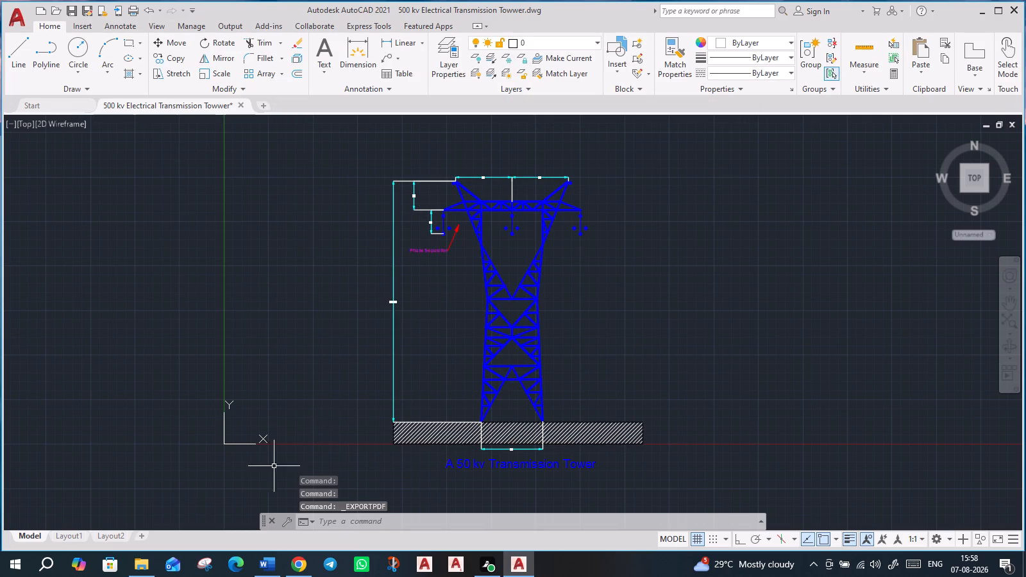
Turn off the grid display in model space.
click(702, 538)
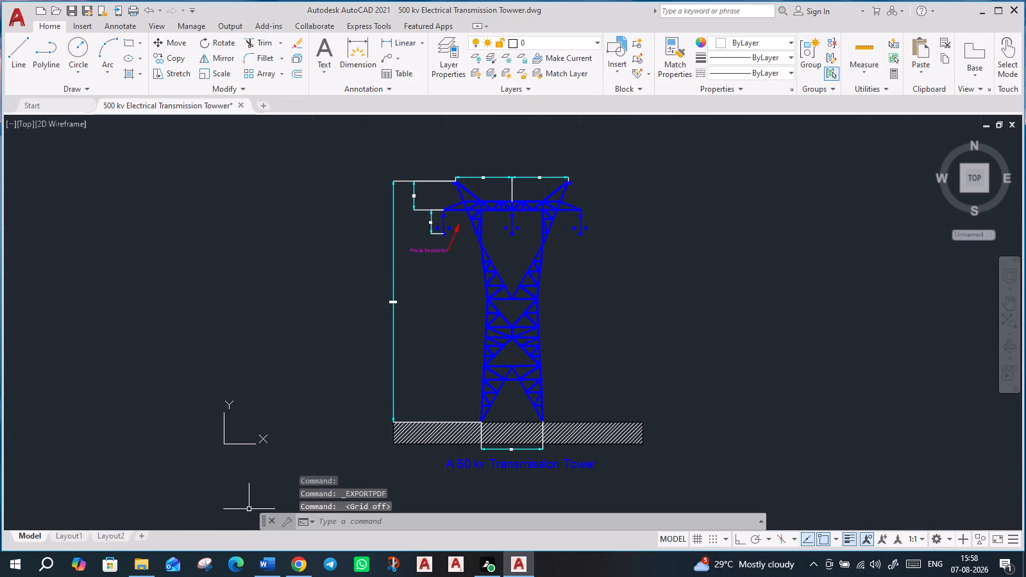
Examine how the tower drawing, its dimensions and labels appear on the Layout1 sheet, and return to model space.
click(57, 536)
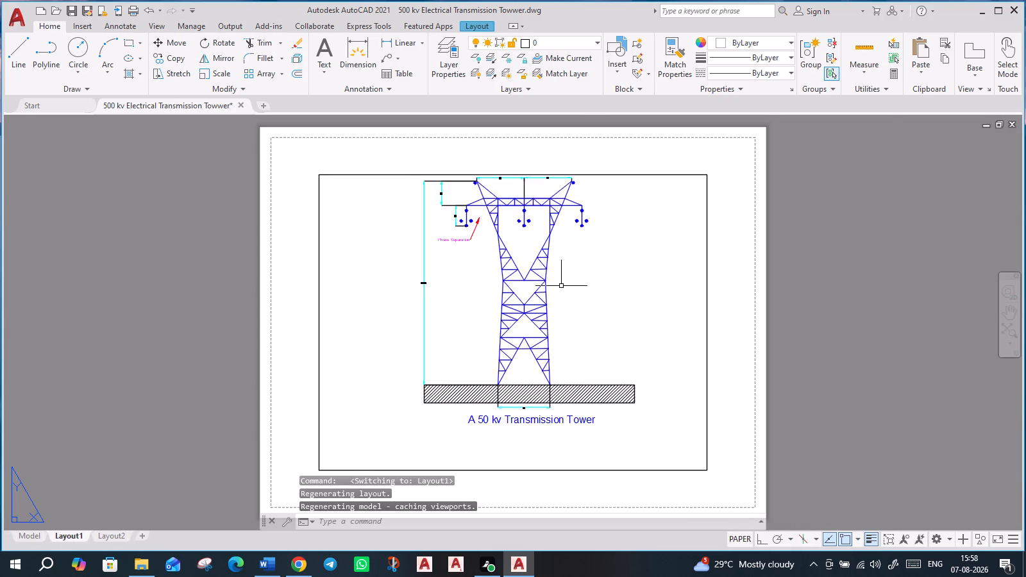
scroll(561, 286, up, 1)
middle_drag(622, 282, 593, 312)
scroll(592, 314, down, 1)
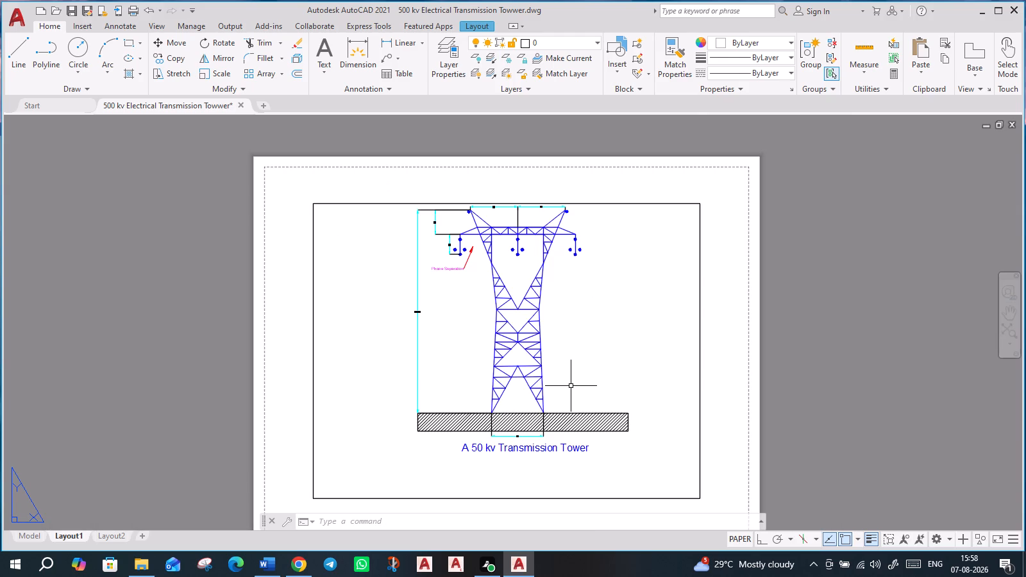
scroll(548, 303, up, 2)
middle_drag(577, 289, 578, 312)
scroll(570, 313, down, 2)
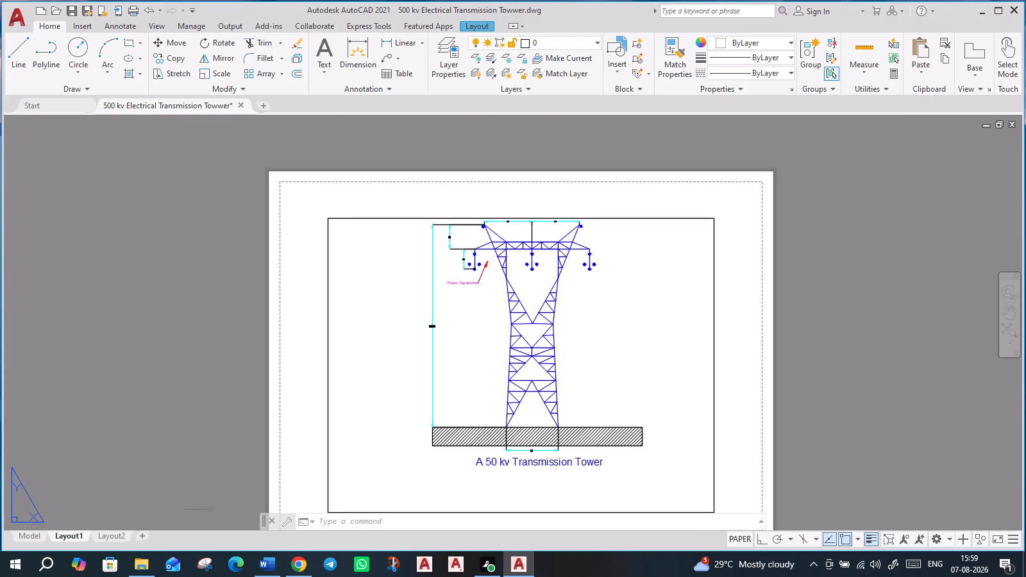
click(20, 540)
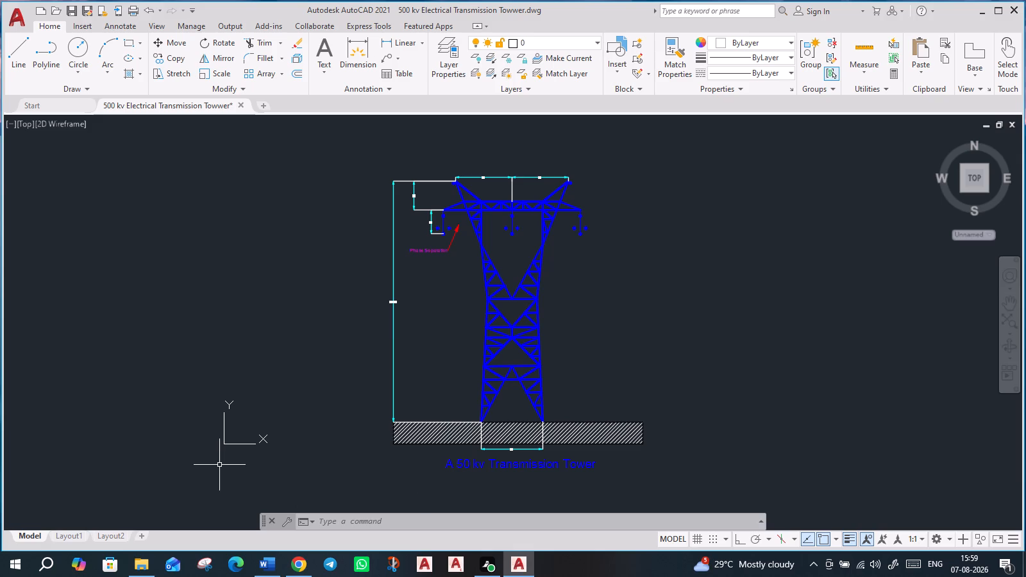
Modify the Standard dimension style to a text height of 3' and set it as the current style.
scroll(219, 465, up, 1)
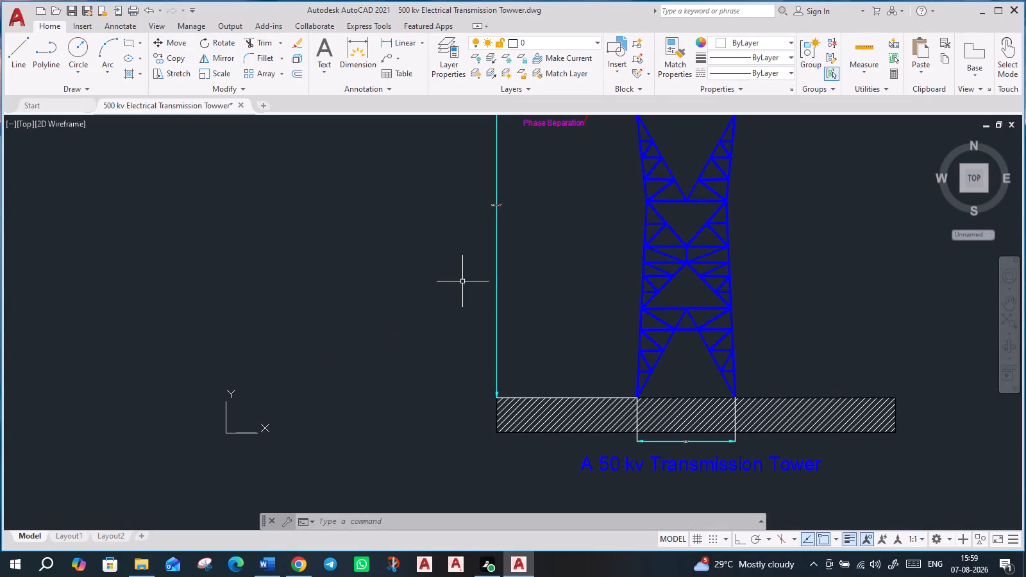
scroll(497, 244, up, 3)
scroll(495, 246, down, 3)
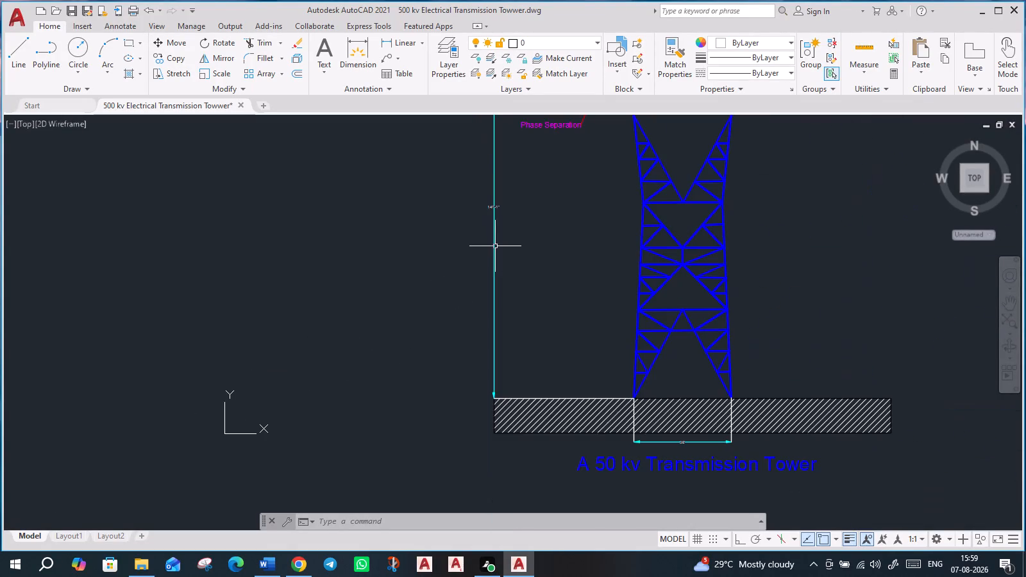
key(Escape)
middle_drag(480, 251, 473, 284)
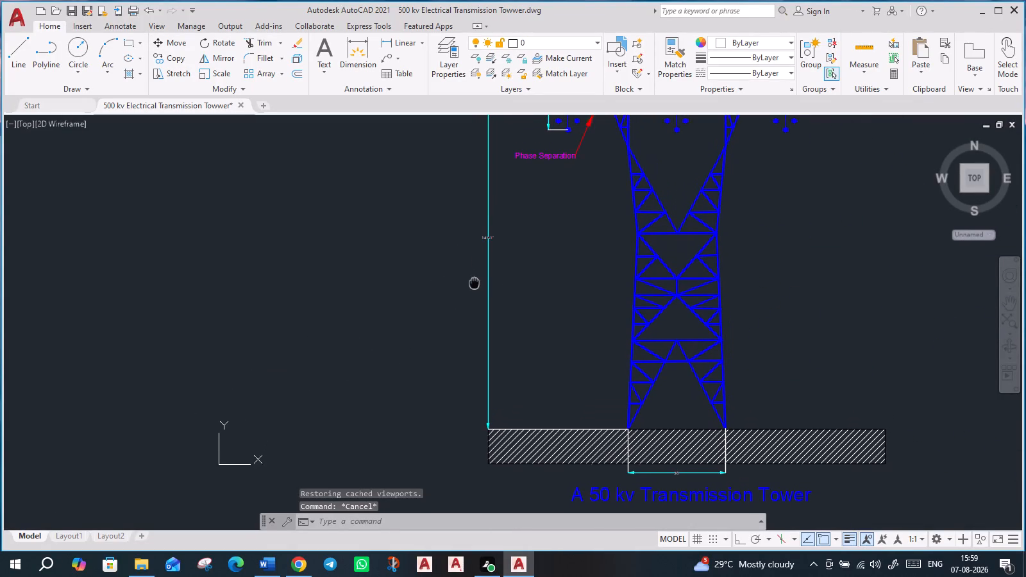
middle_drag(473, 284, 473, 287)
key(Escape)
key(Escape)
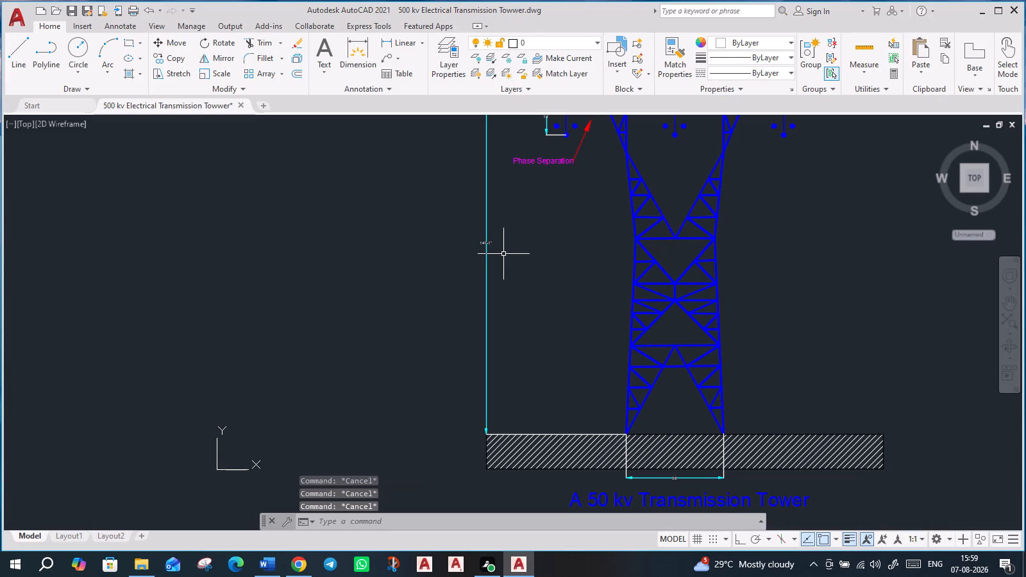
key(d)
key(Return)
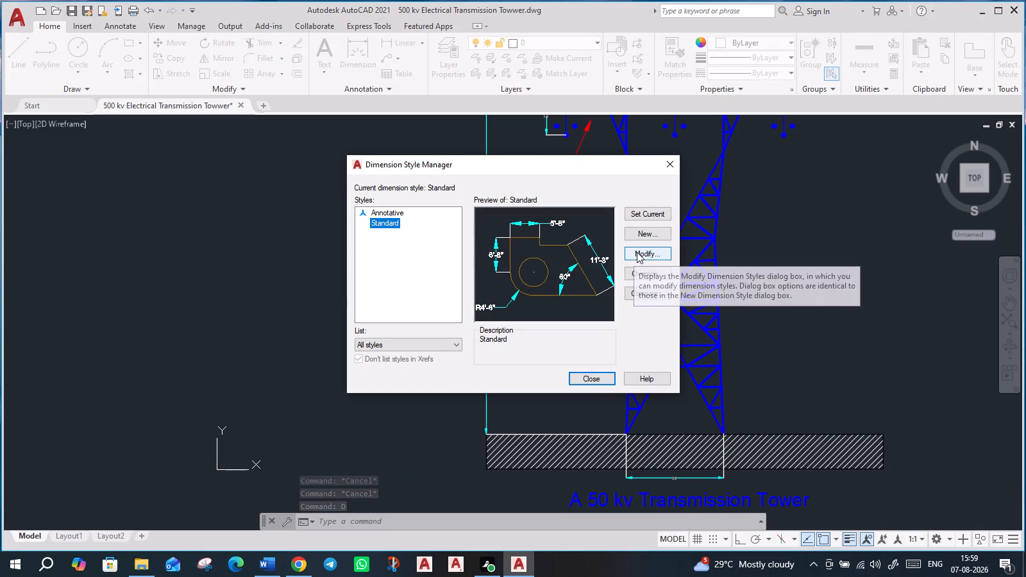
click(637, 252)
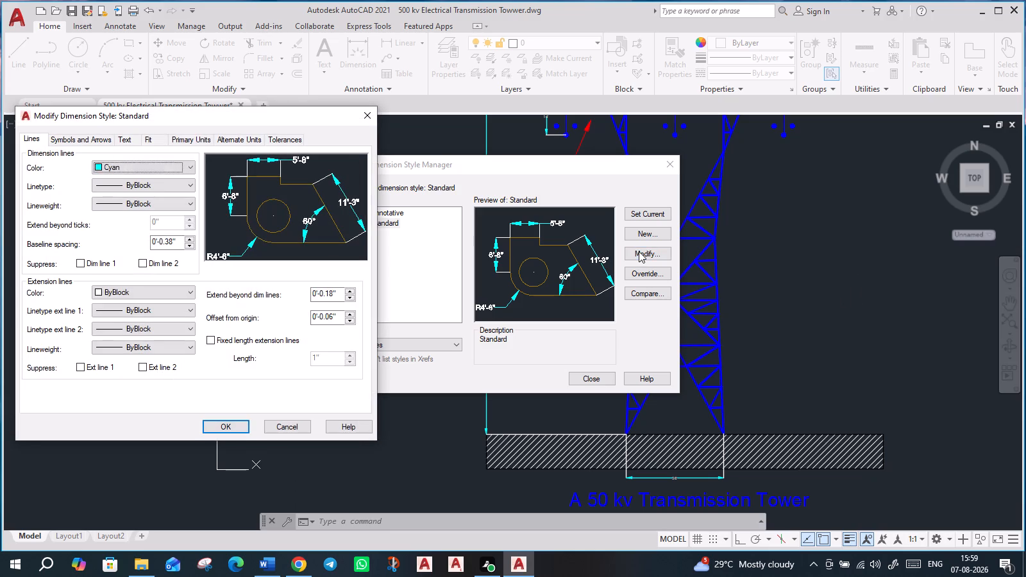
click(124, 139)
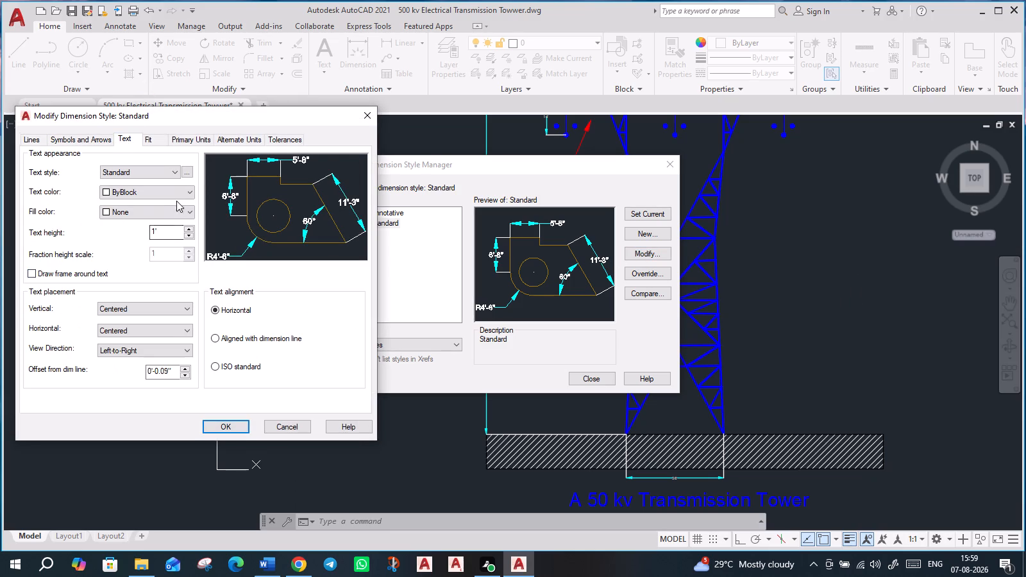
click(165, 229)
drag(165, 229, 105, 236)
text(3')
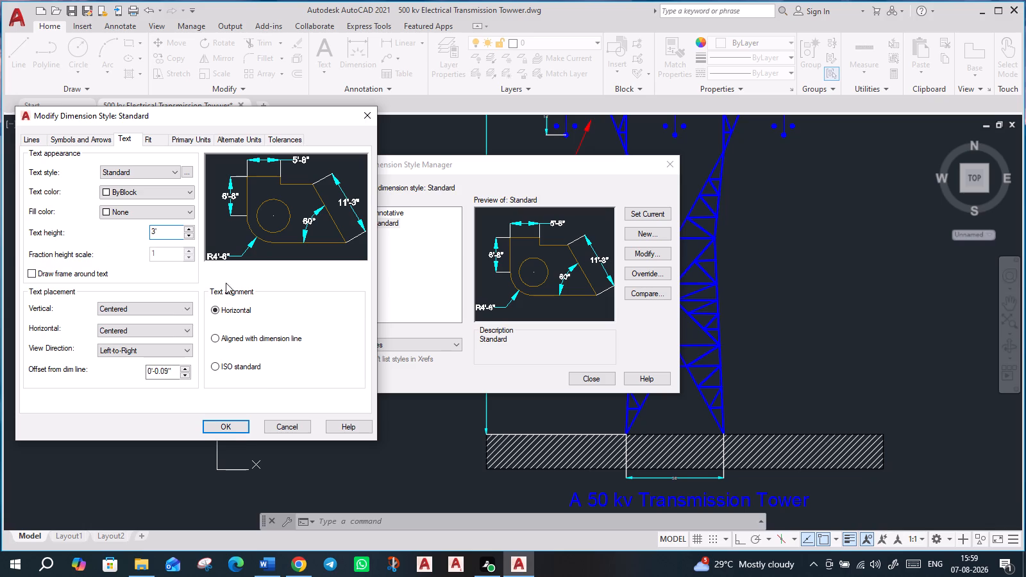
click(231, 433)
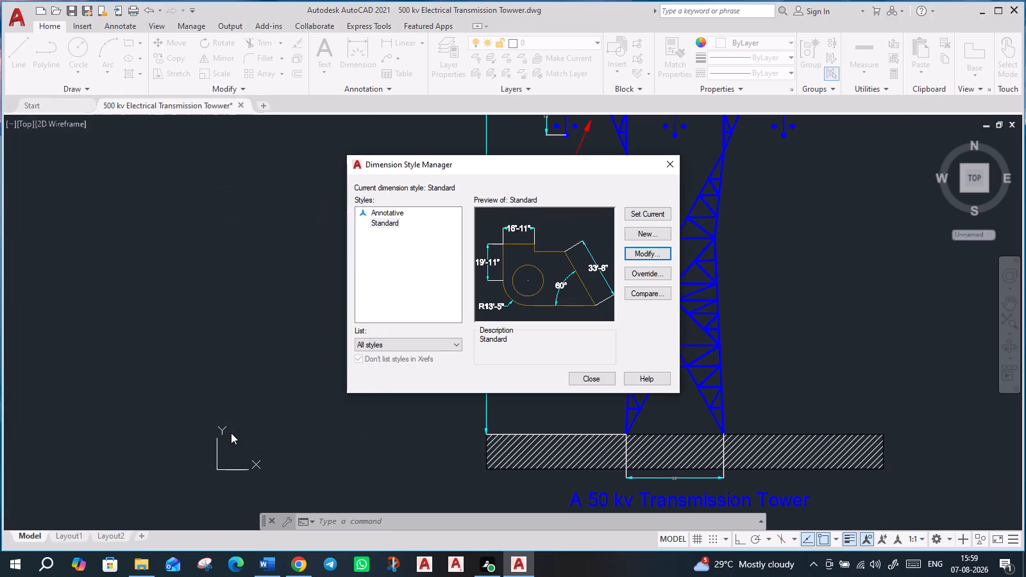
click(644, 215)
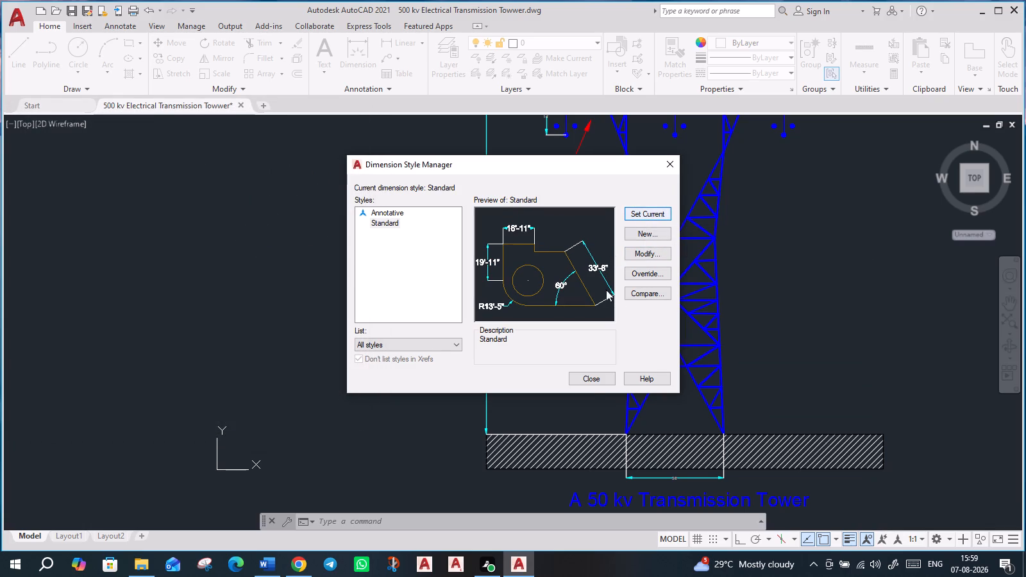
click(589, 382)
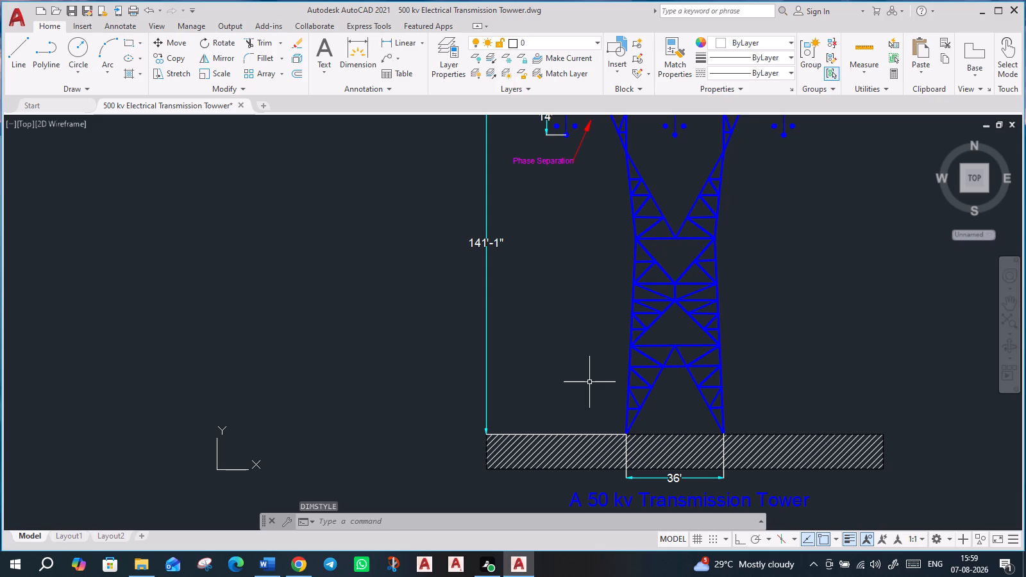
Switch to Layout1 and delete the existing viewport showing the tower from the sheet.
scroll(589, 382, down, 4)
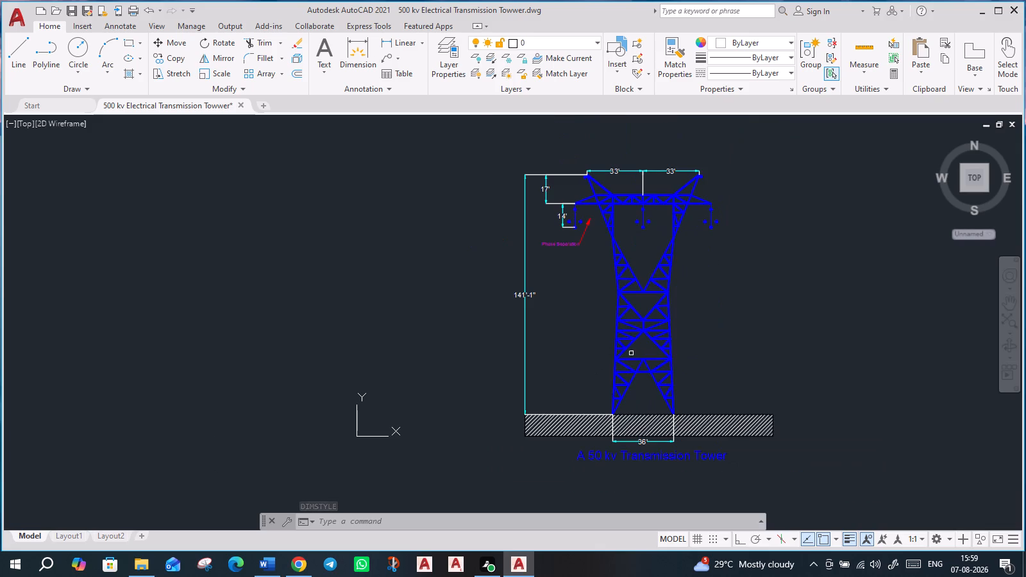
middle_drag(652, 349, 612, 345)
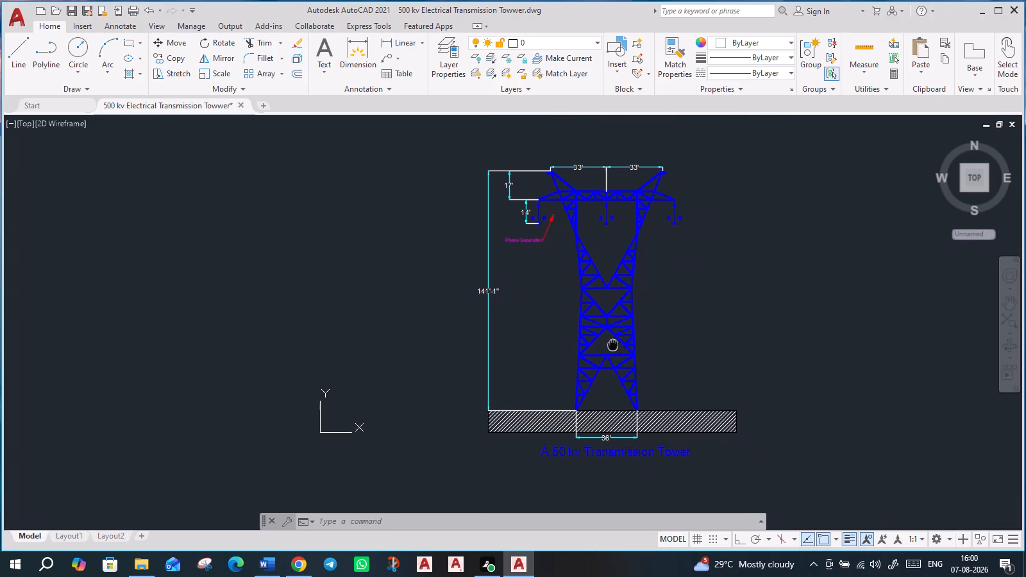
middle_drag(612, 345, 611, 345)
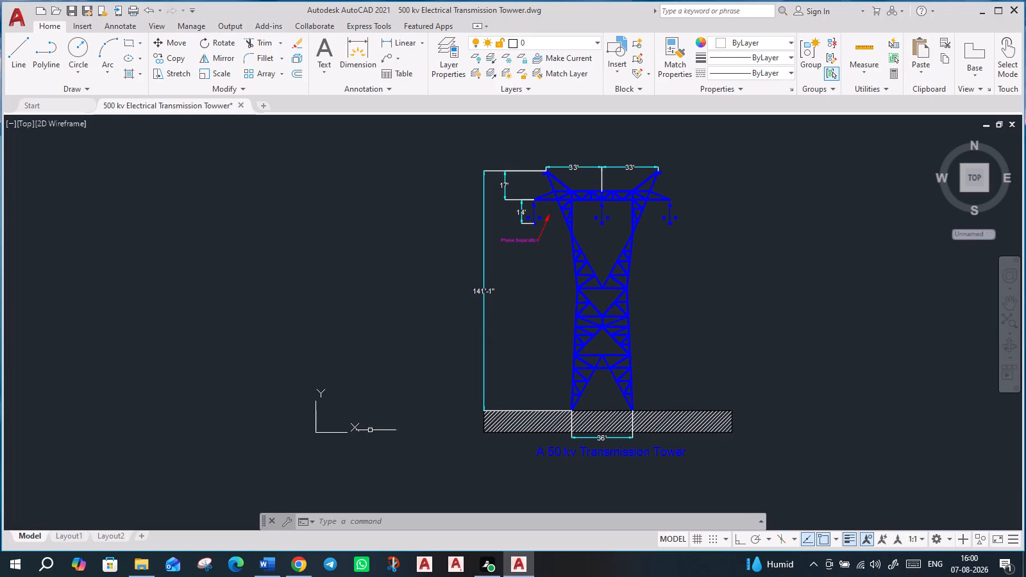
click(55, 535)
middle_drag(422, 455, 422, 455)
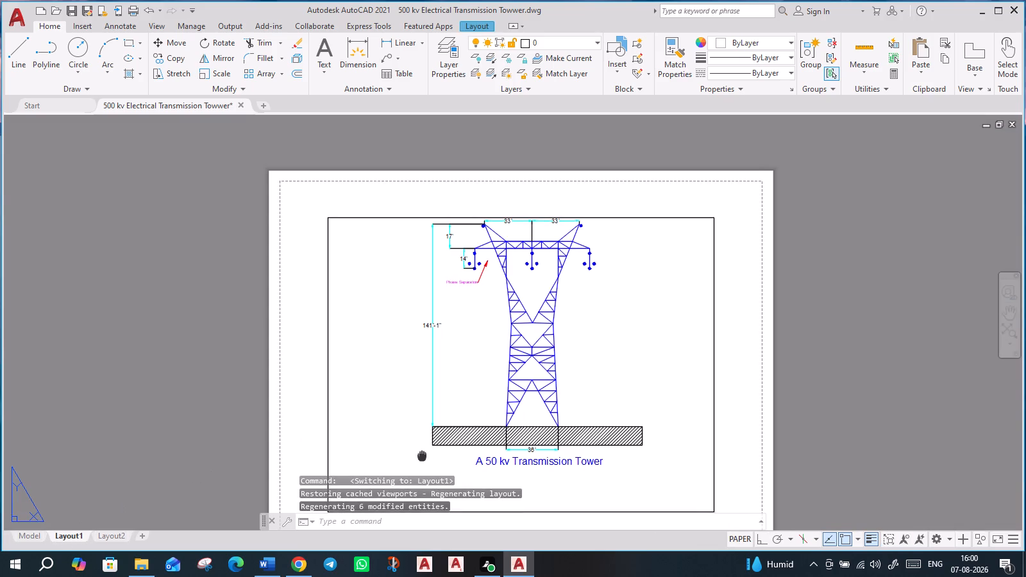
middle_drag(422, 455, 378, 421)
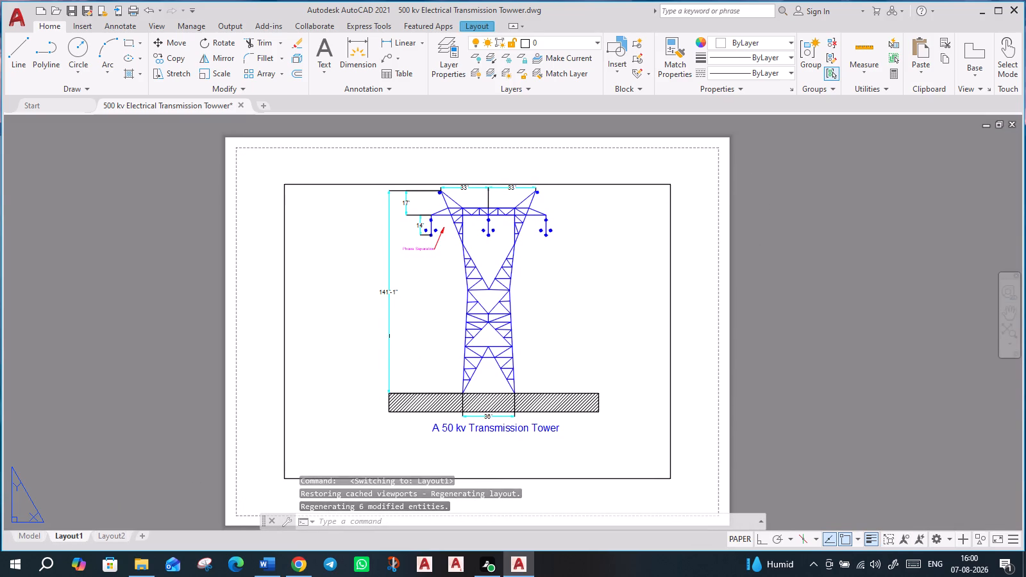
click(261, 165)
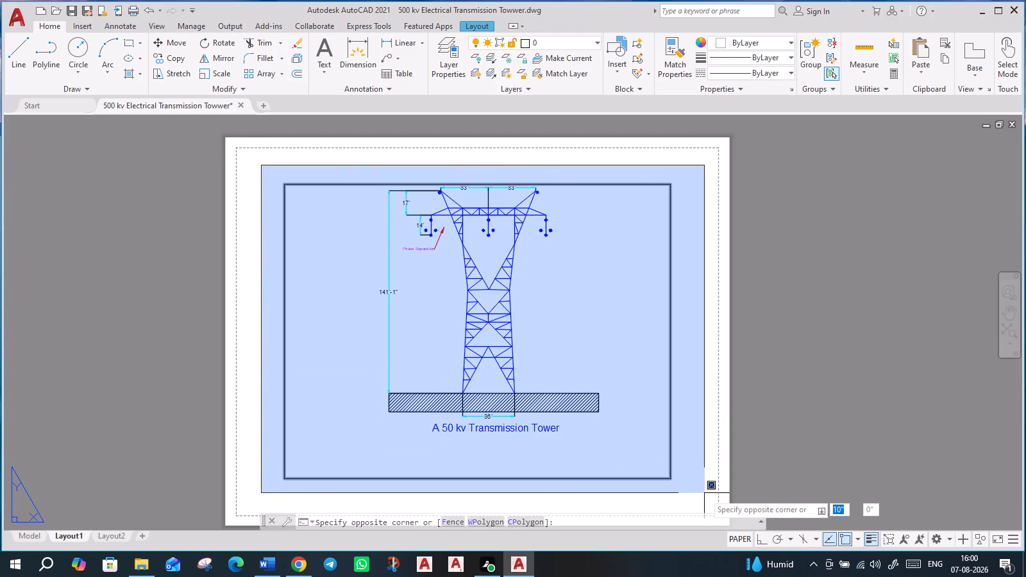
click(704, 493)
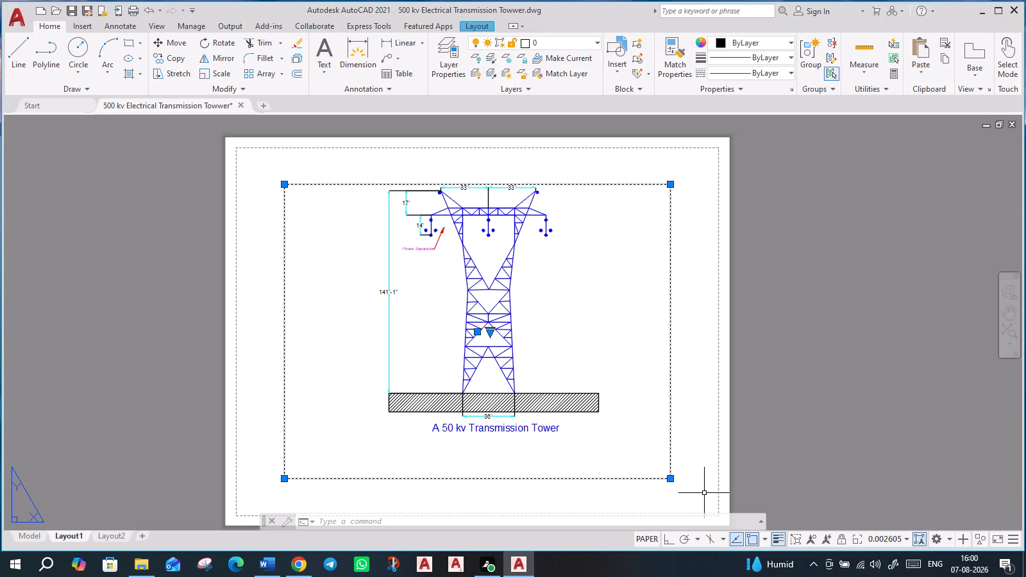
key(Delete)
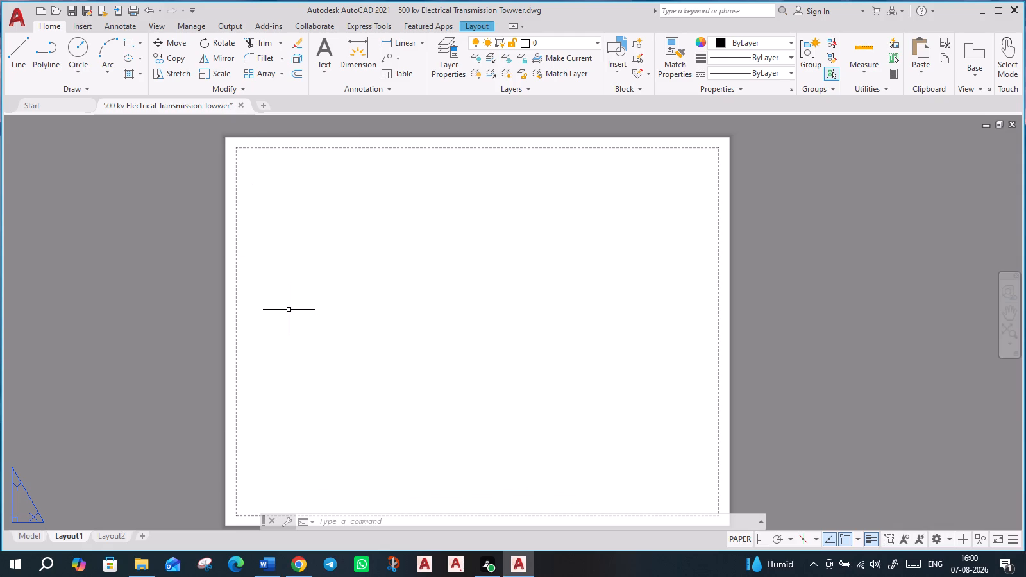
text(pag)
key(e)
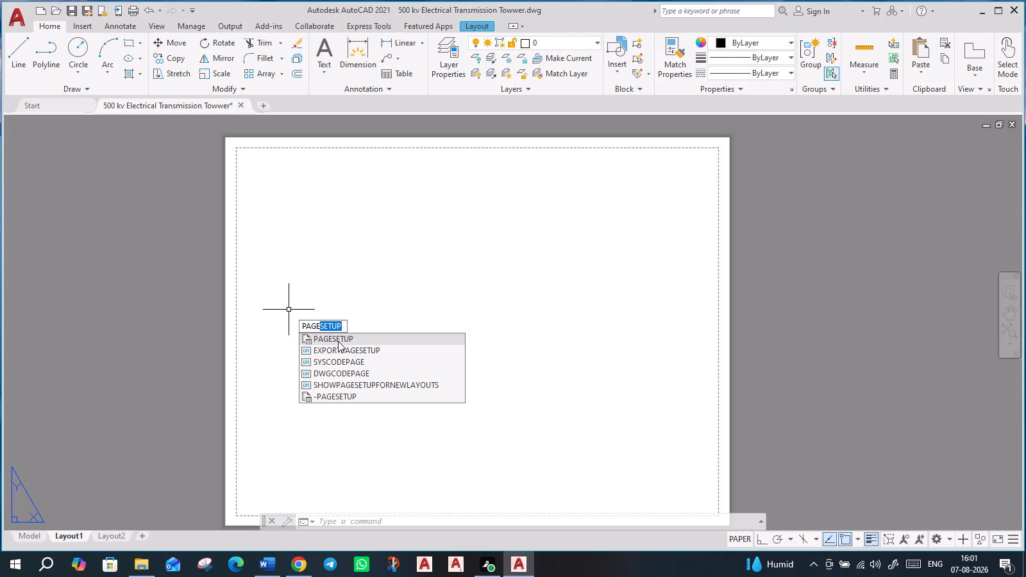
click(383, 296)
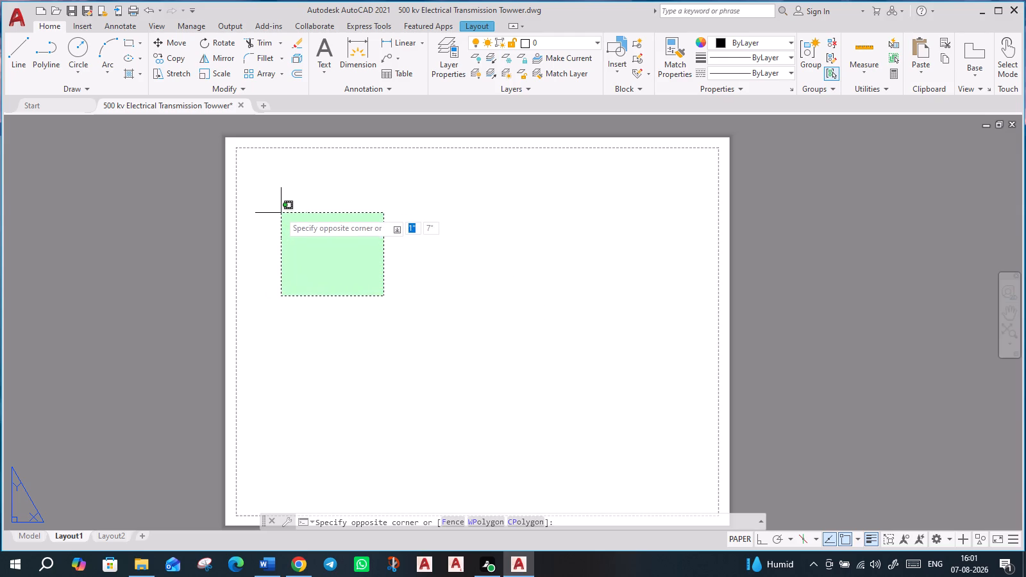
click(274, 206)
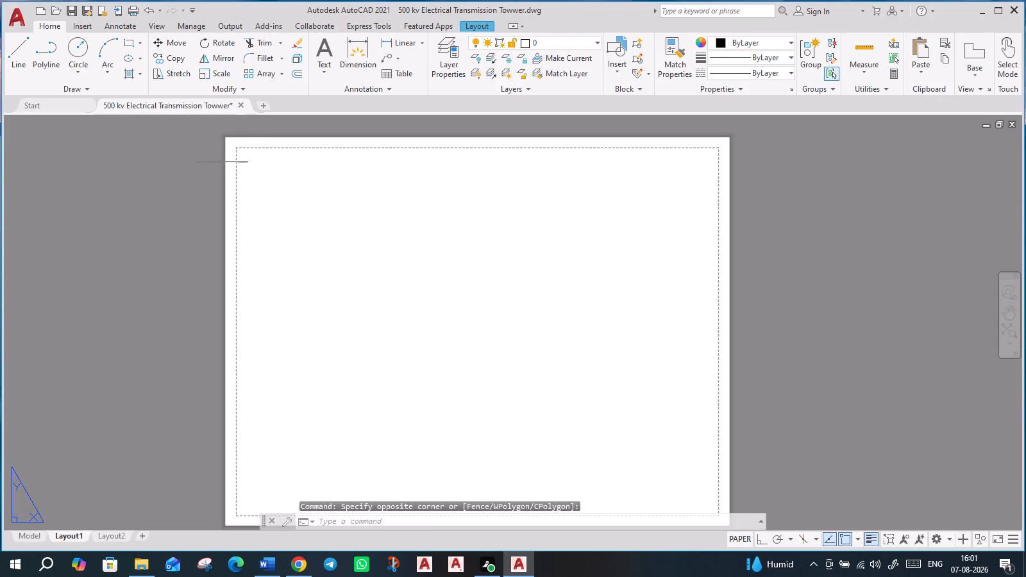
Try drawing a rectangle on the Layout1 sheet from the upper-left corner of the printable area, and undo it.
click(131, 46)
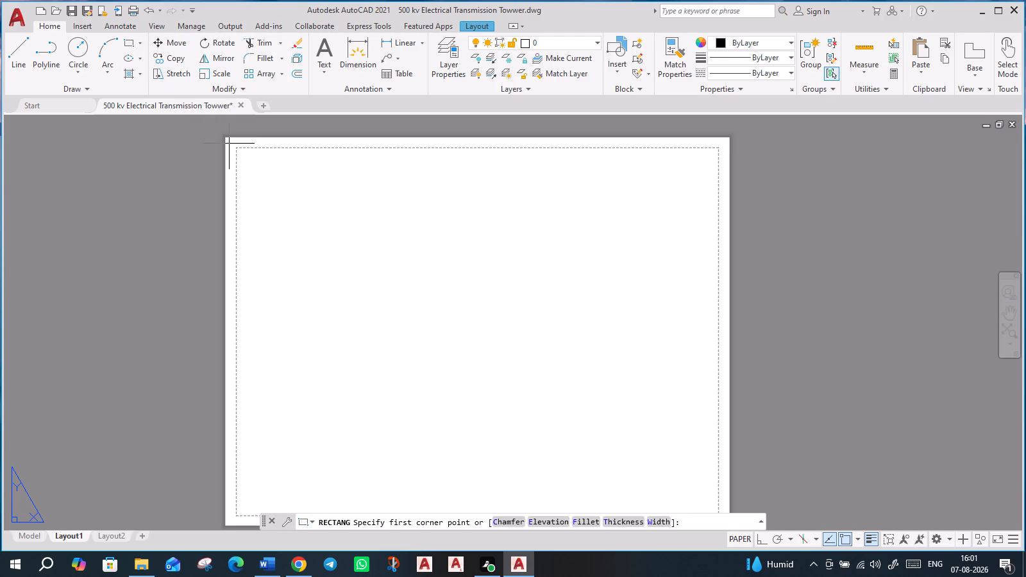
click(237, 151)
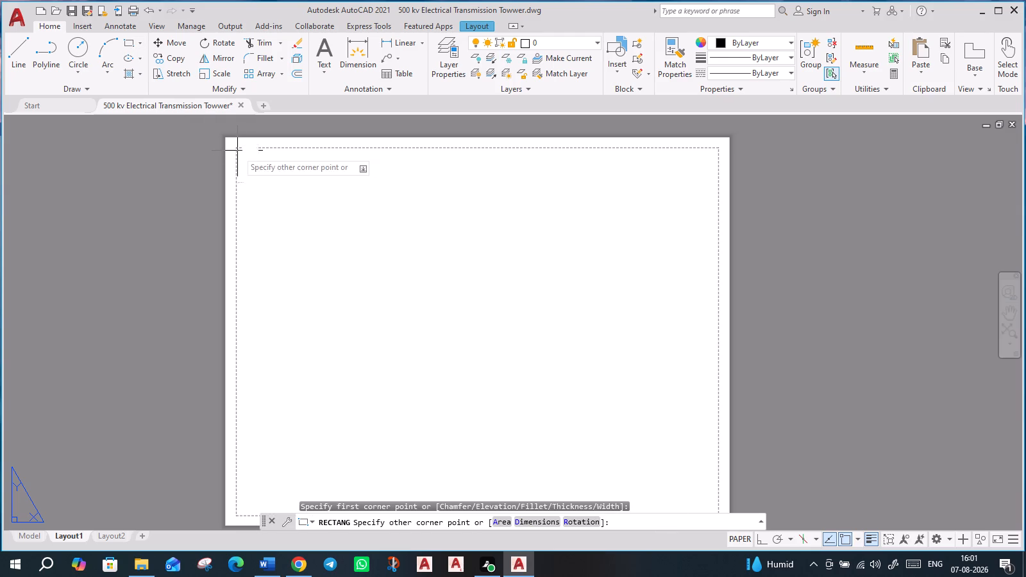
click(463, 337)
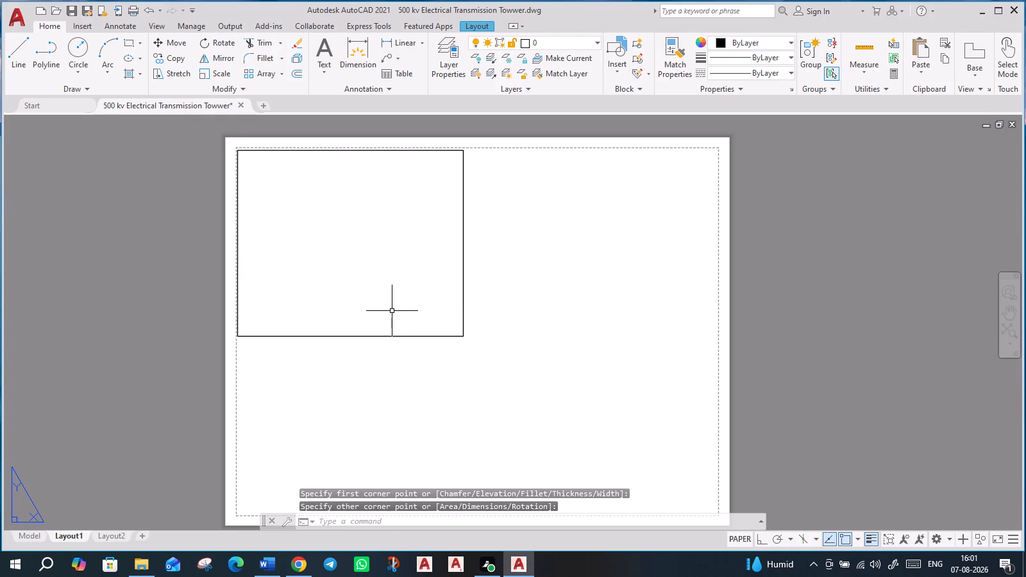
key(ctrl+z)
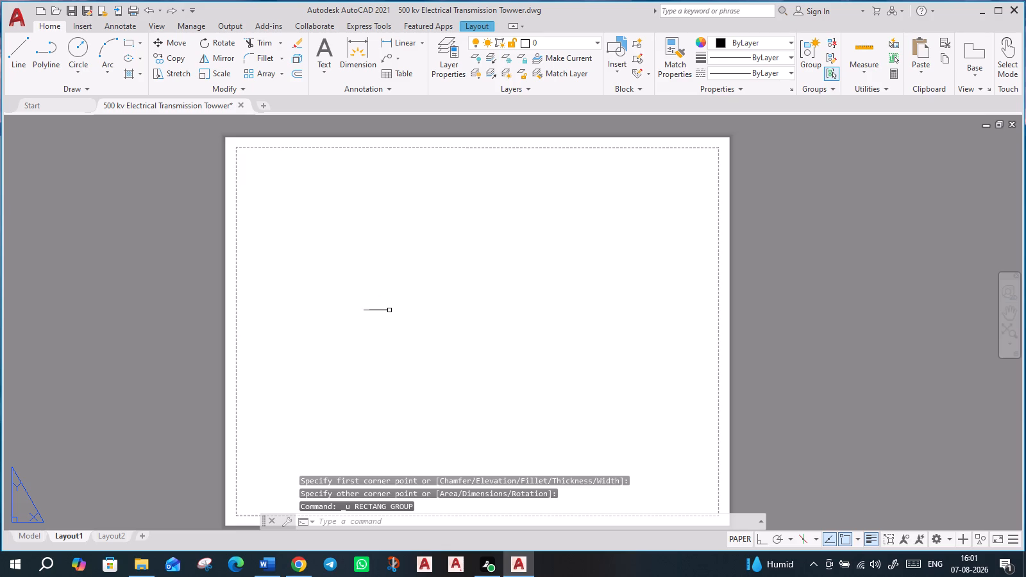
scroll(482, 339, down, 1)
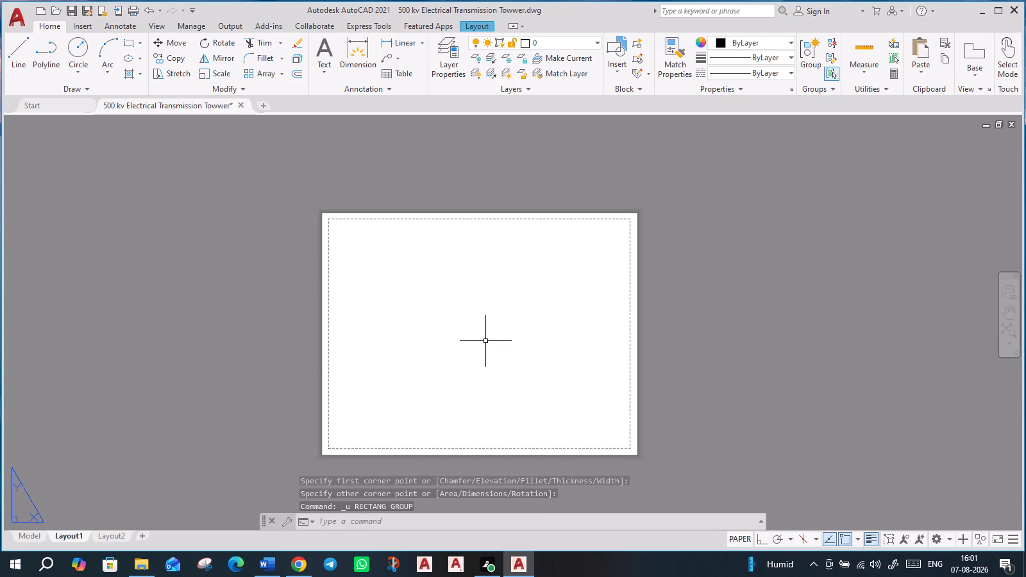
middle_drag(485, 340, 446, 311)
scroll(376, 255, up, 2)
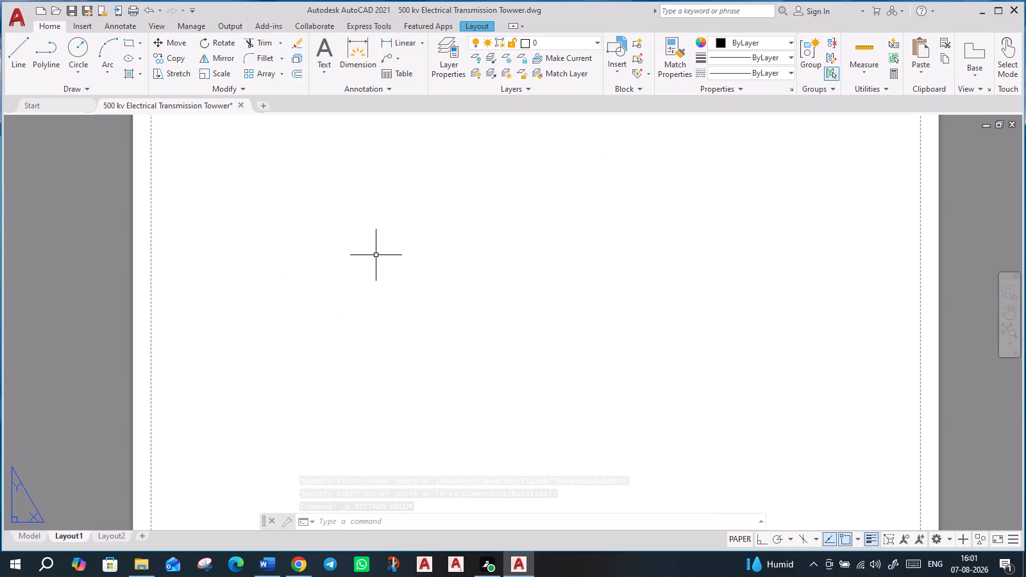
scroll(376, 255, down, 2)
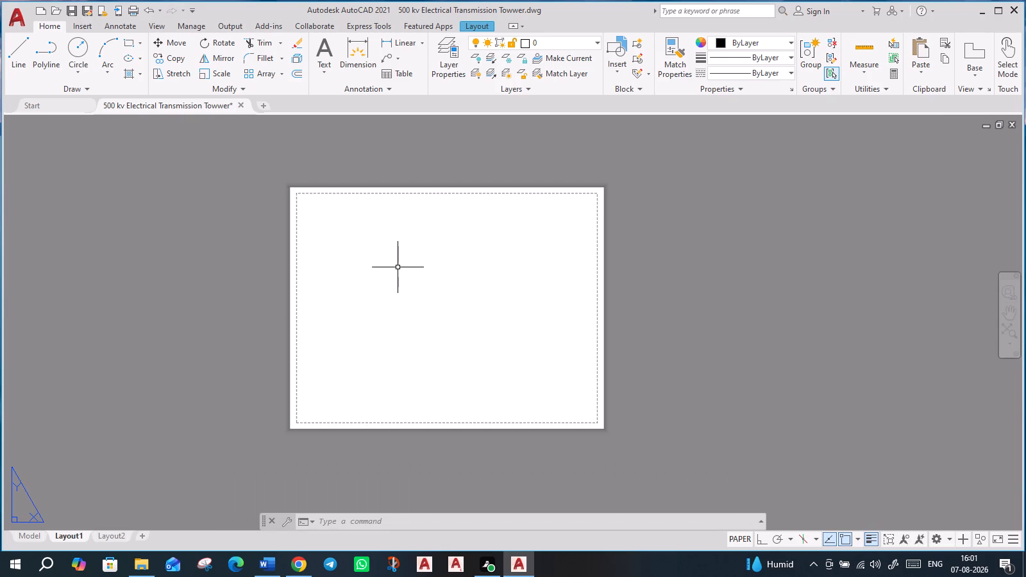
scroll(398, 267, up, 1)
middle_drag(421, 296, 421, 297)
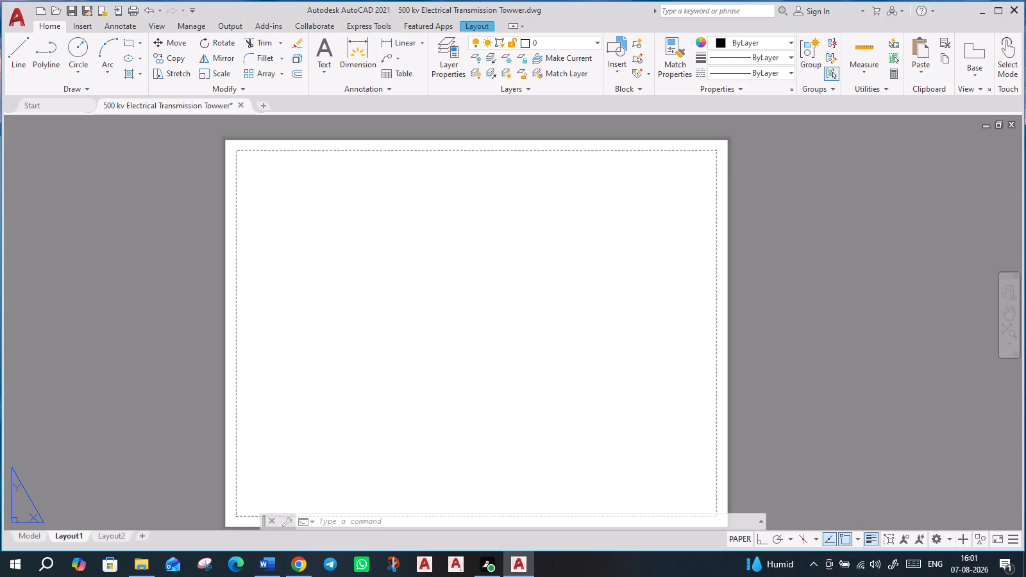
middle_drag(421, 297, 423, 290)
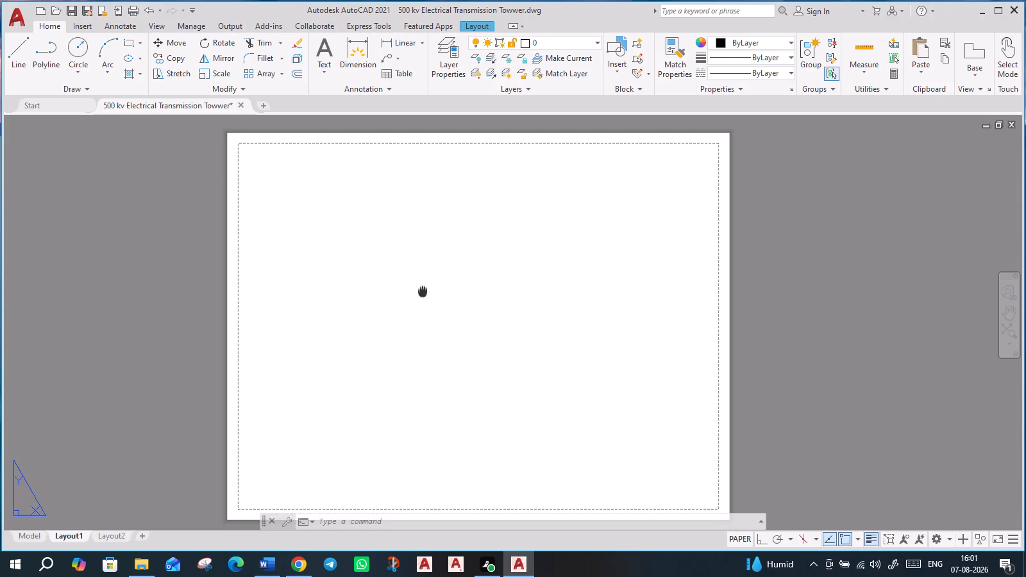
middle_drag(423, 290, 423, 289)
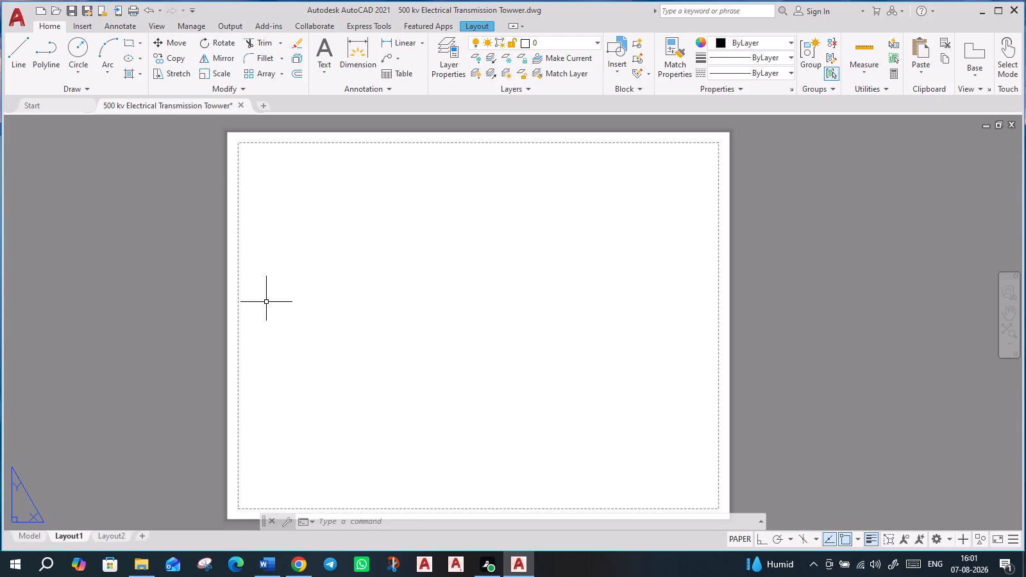
Create a Single viewport on Layout1 spanning the printable area from its upper-left corner to its lower-right corner.
text(vi)
text(ew)
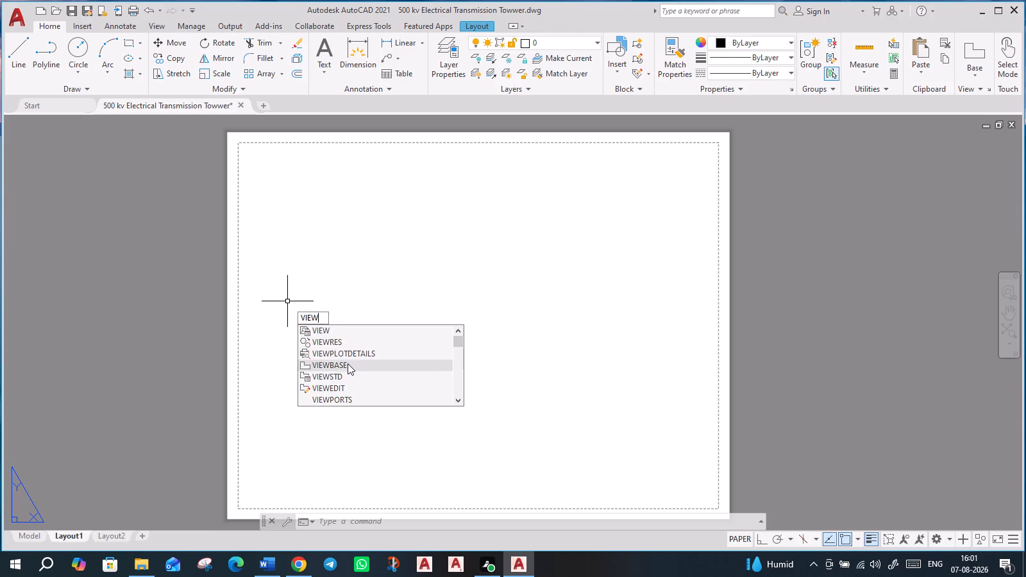
text(po)
click(346, 333)
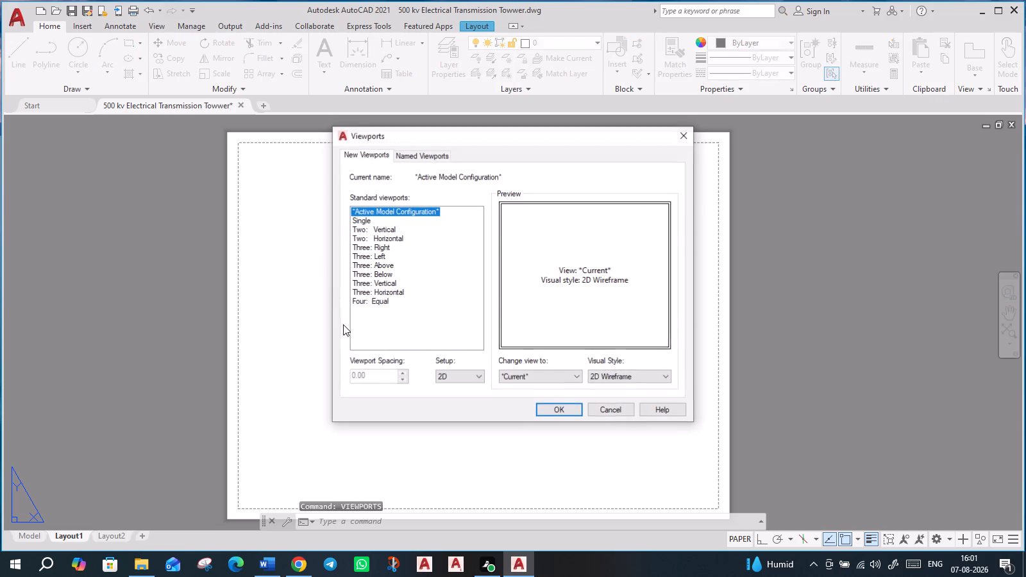
click(365, 219)
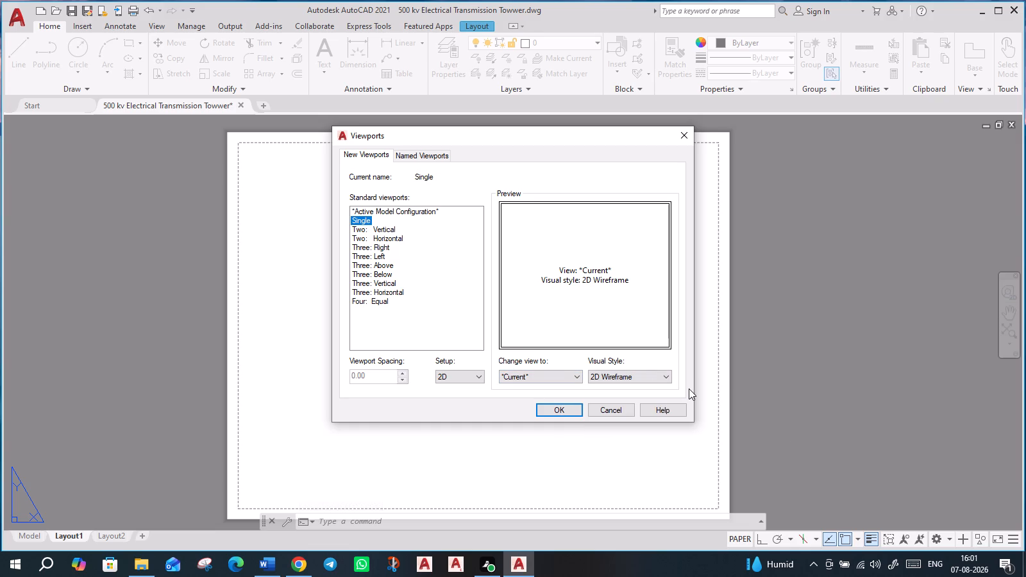
click(566, 412)
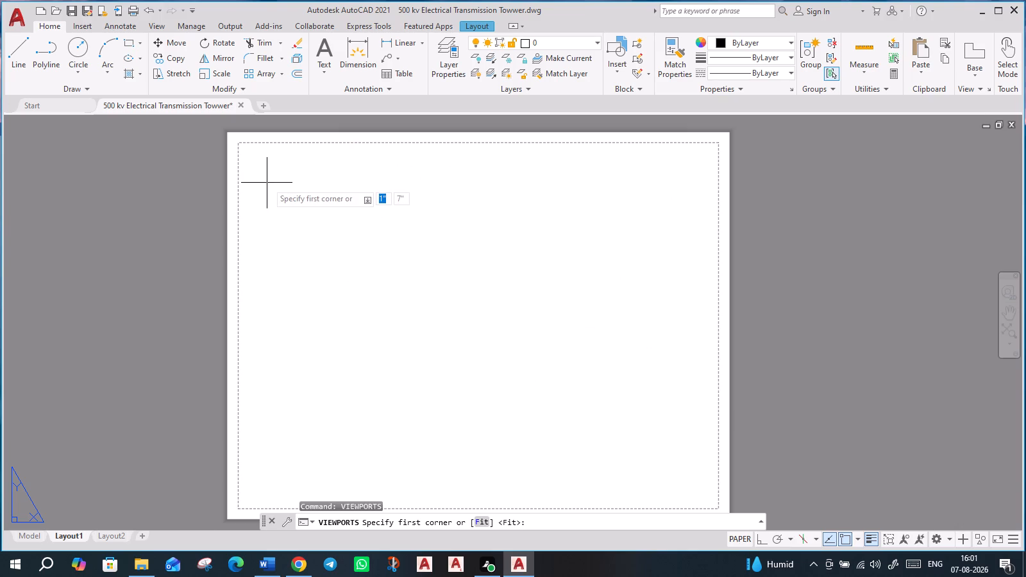
click(239, 143)
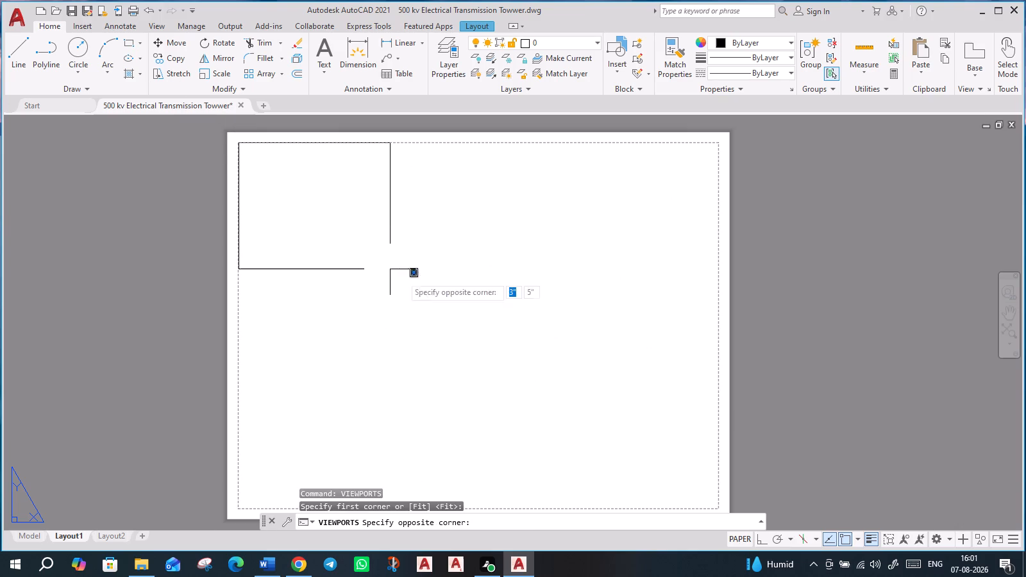
click(718, 507)
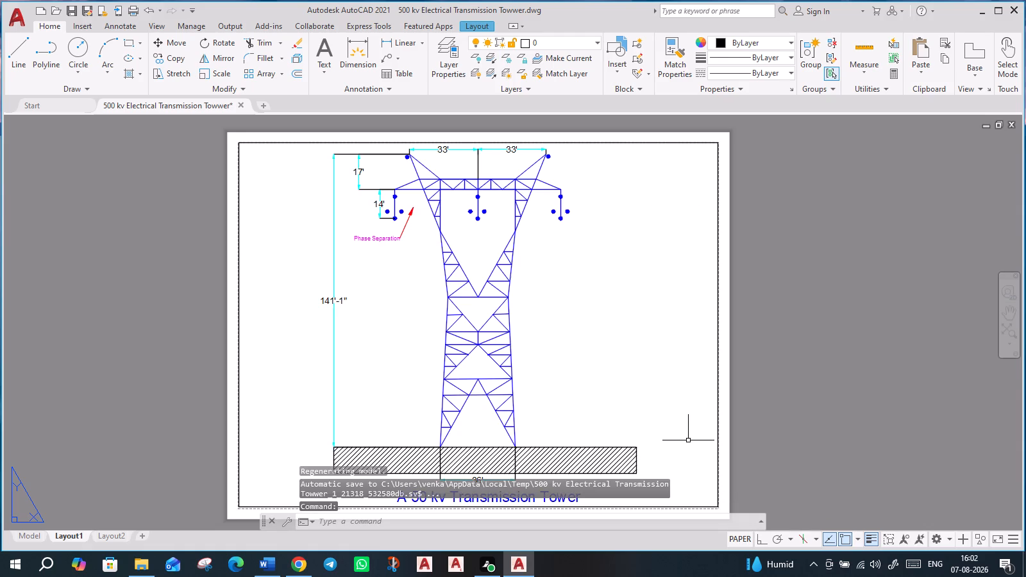
Examine how the tower, its dimensions and the title appear in the new viewport on the Layout1 sheet.
scroll(688, 440, down, 2)
middle_drag(682, 439, 683, 435)
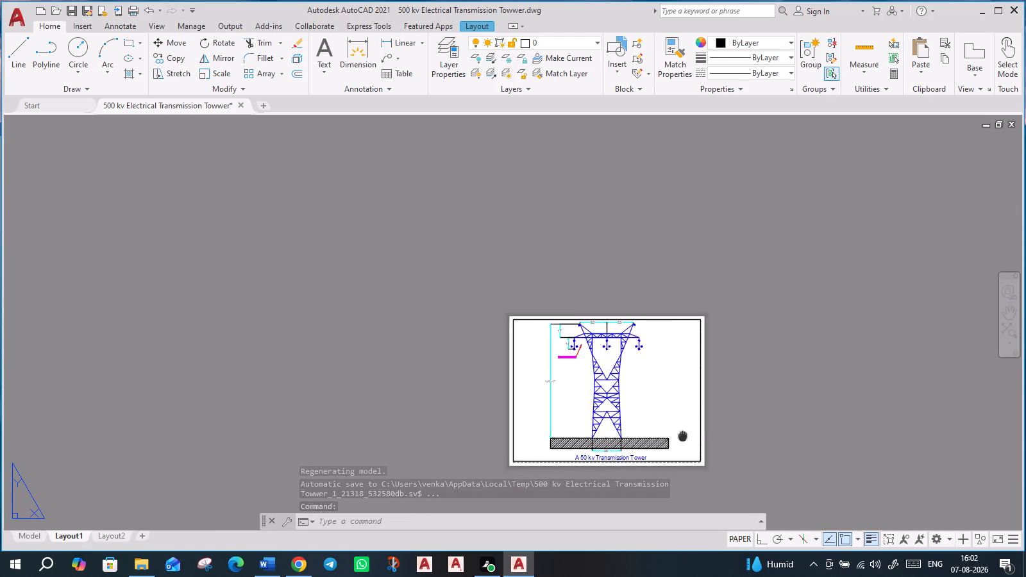
middle_drag(683, 435, 582, 375)
scroll(560, 365, up, 1)
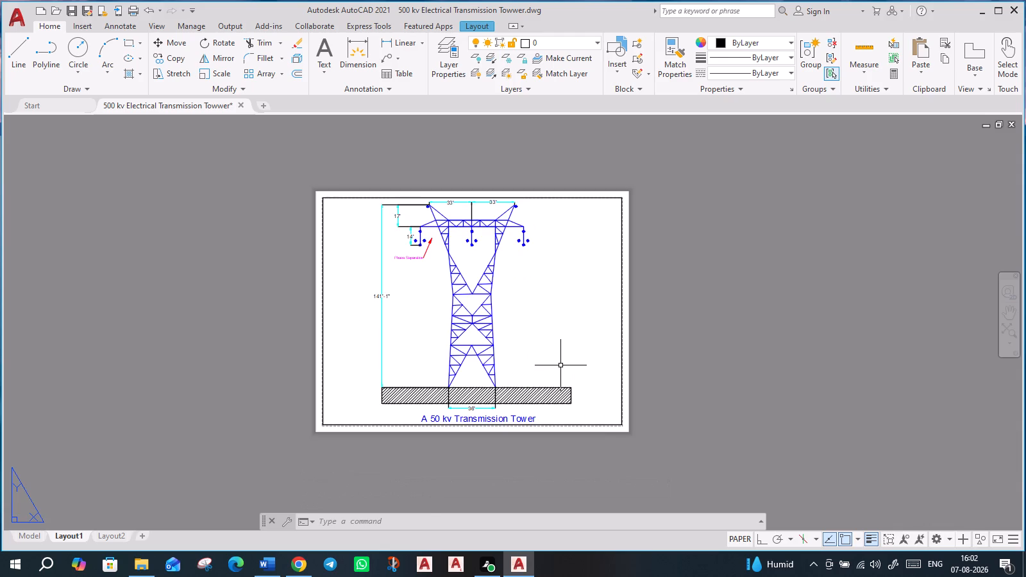
scroll(560, 365, up, 2)
scroll(560, 365, down, 2)
scroll(560, 365, up, 1)
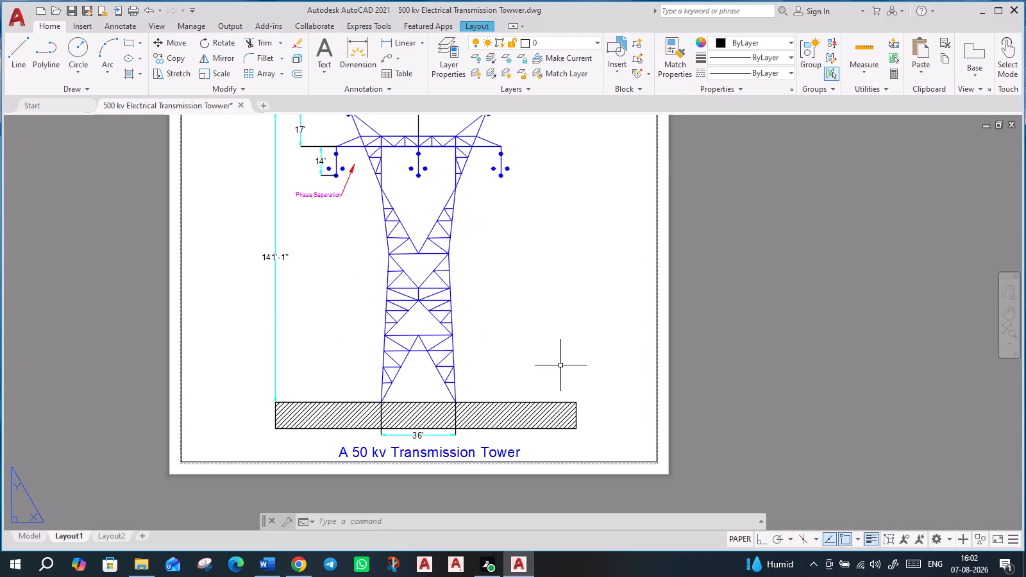
middle_drag(577, 342, 588, 367)
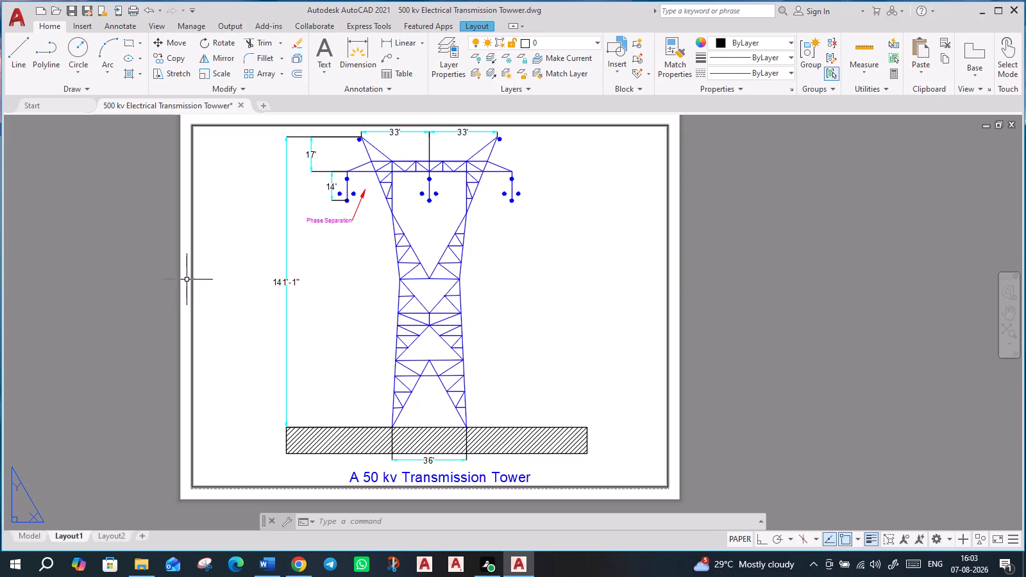
Set up publishing of the drawing's sheets with PDF as the output format, and select the Model sheet in the sheet list.
click(17, 19)
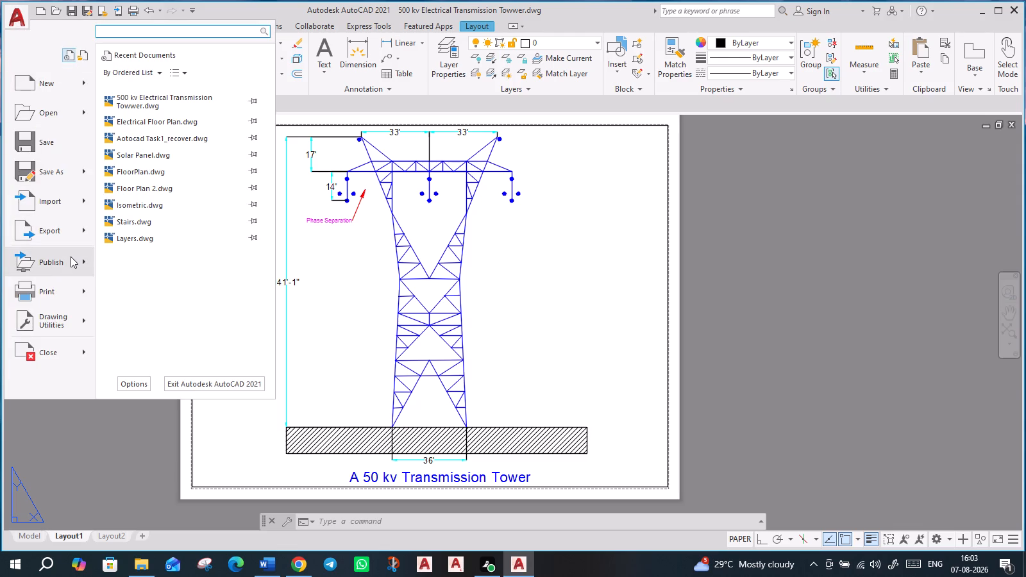
click(71, 256)
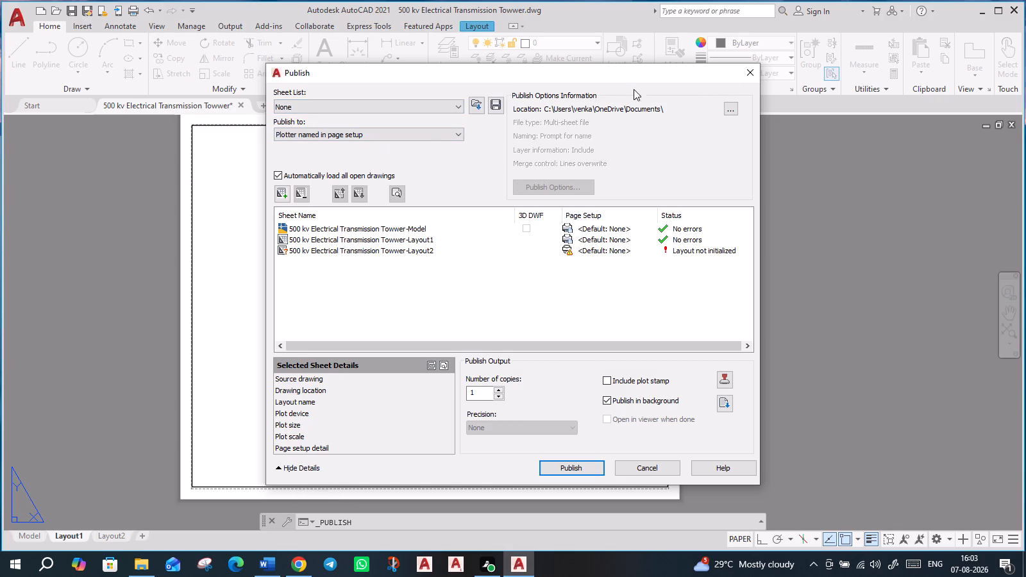
click(439, 105)
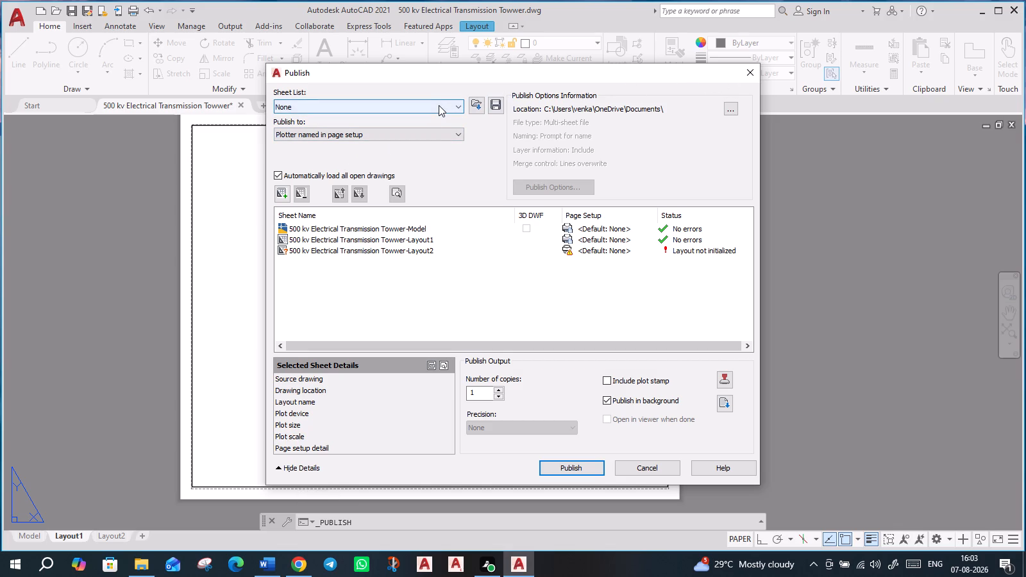
click(439, 105)
click(448, 128)
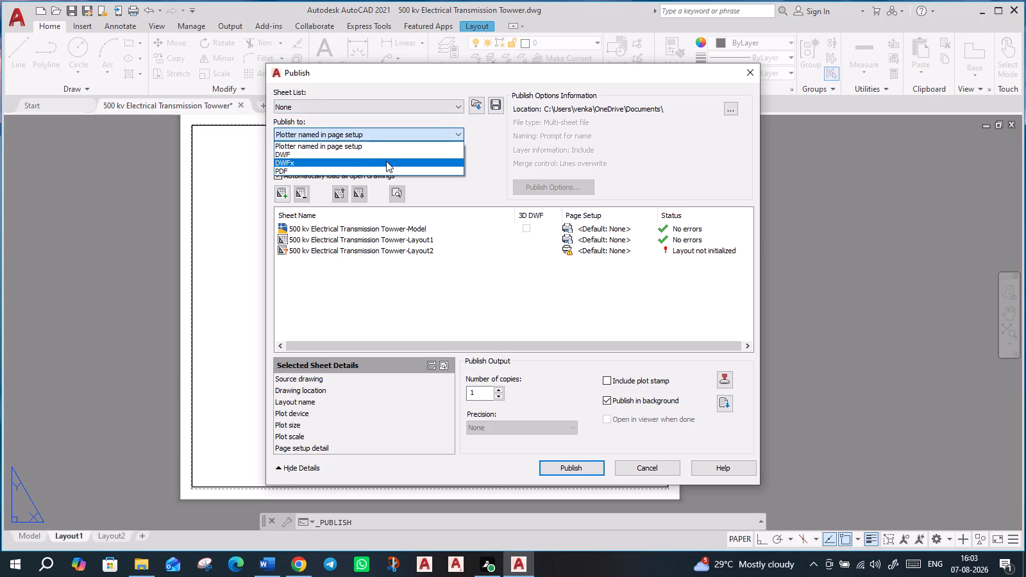
click(327, 172)
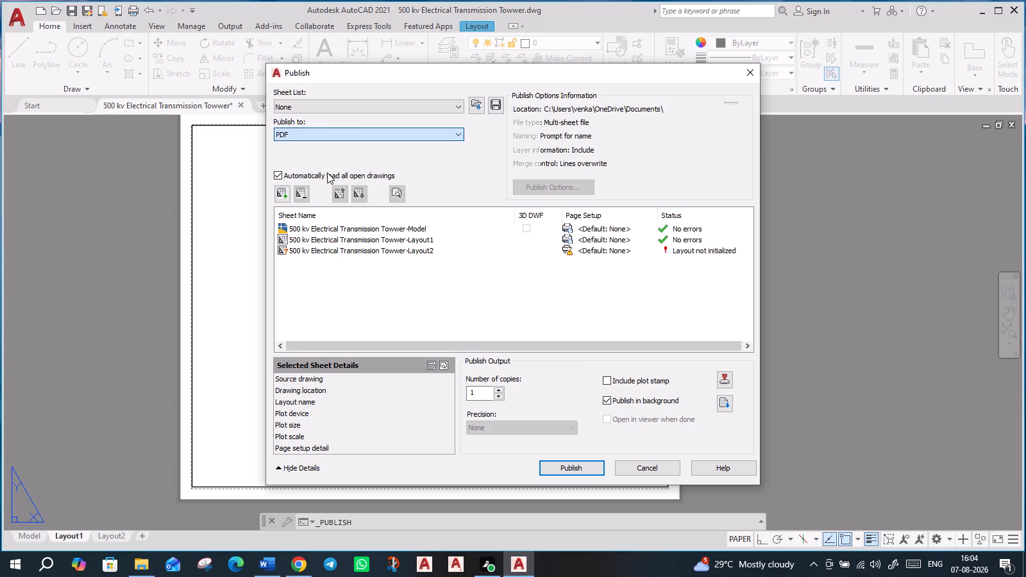
click(414, 228)
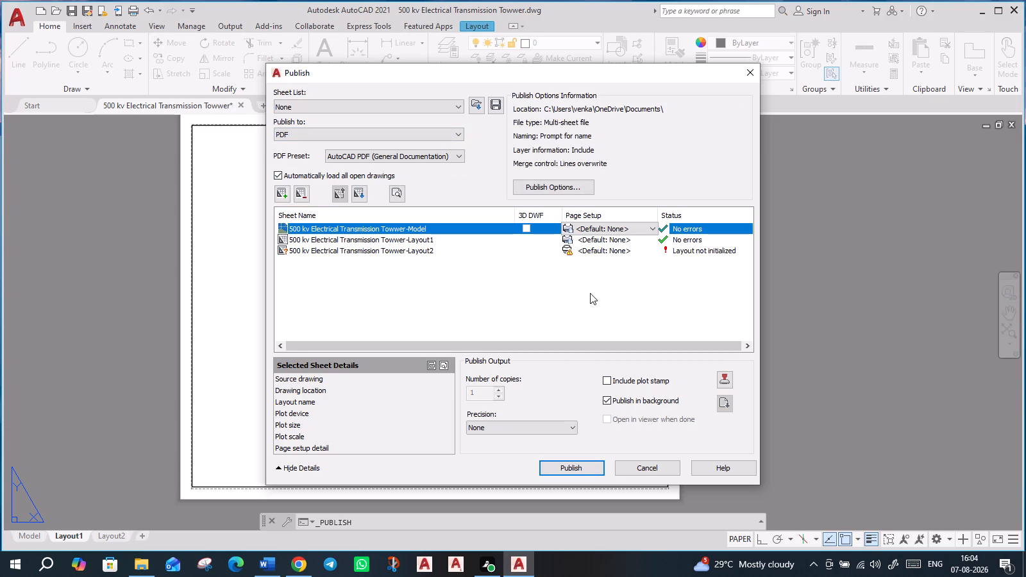
Publish the sheets as the PDF "500 kv Electrical Transmission Towwer" in the Documents folder, choosing to save the current sheet list.
click(570, 465)
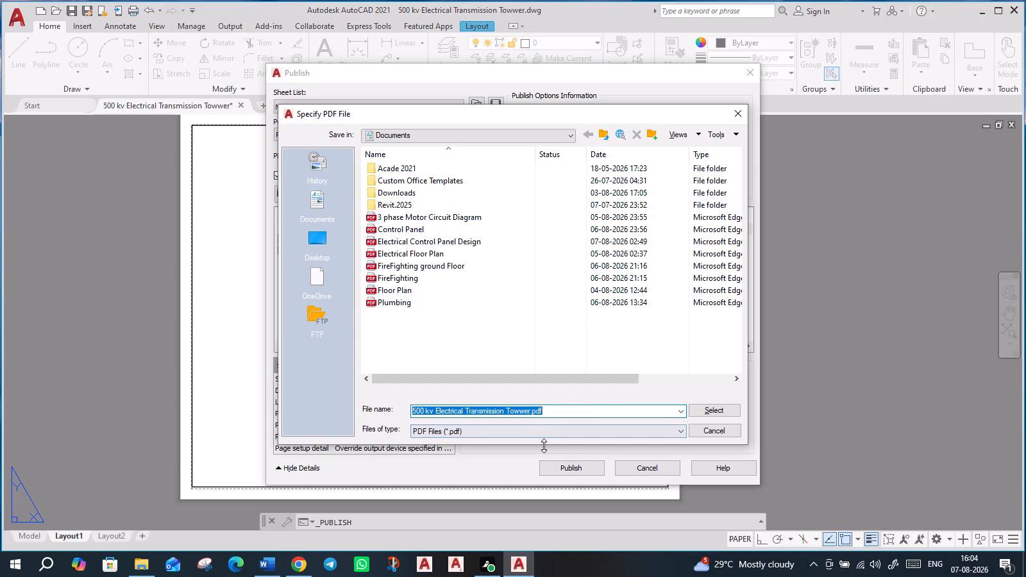
click(569, 467)
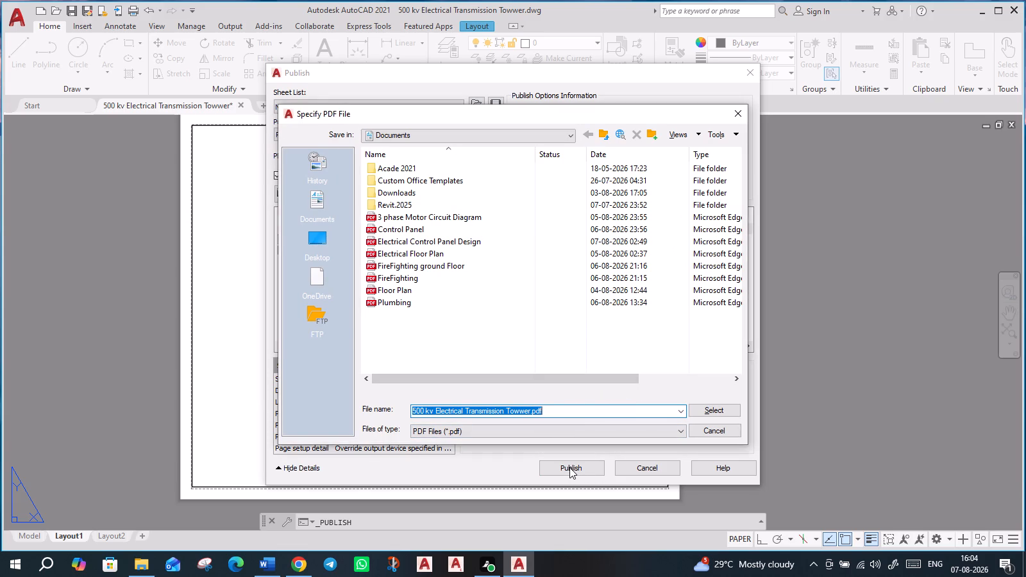
click(714, 410)
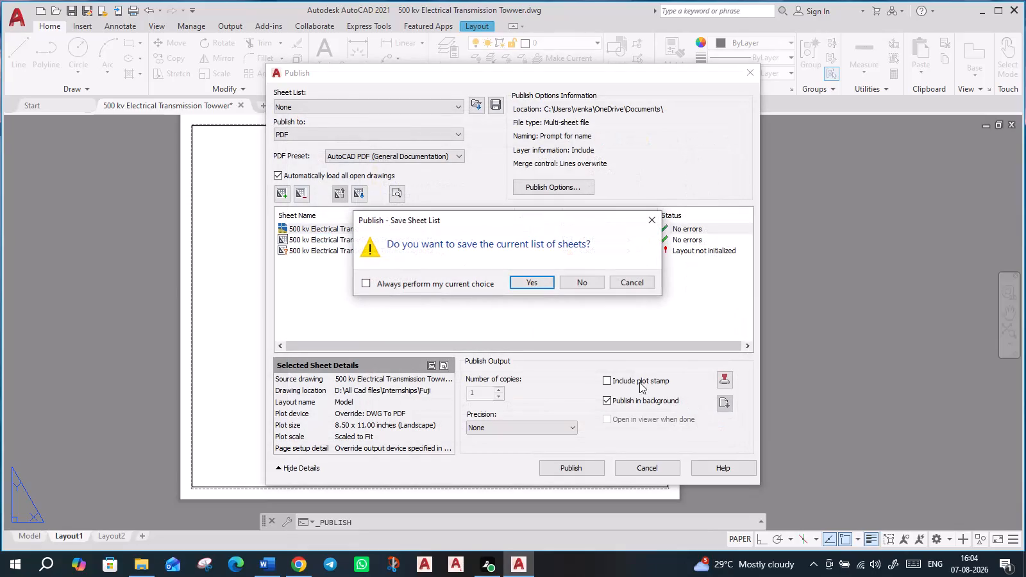
click(532, 281)
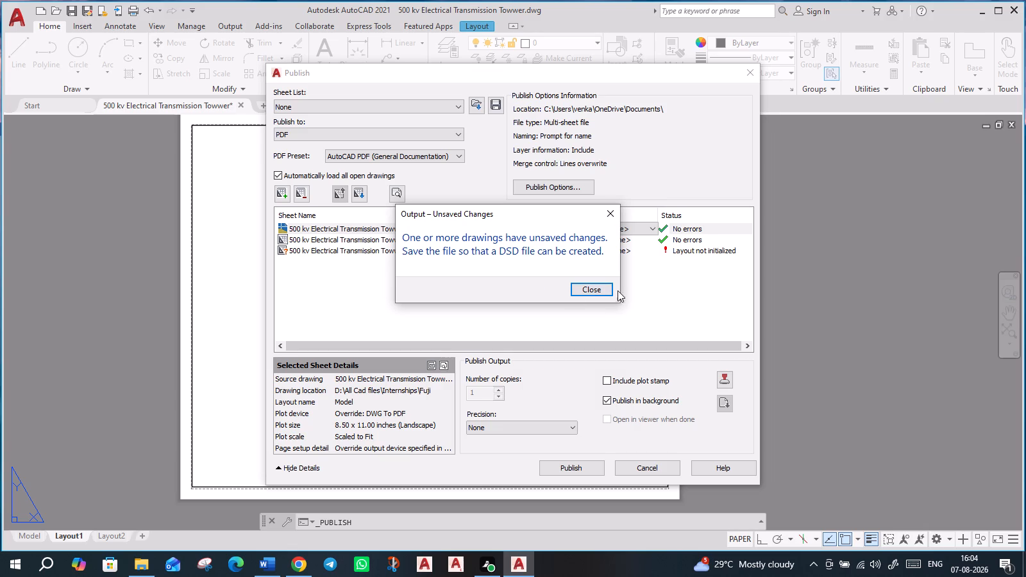
click(600, 290)
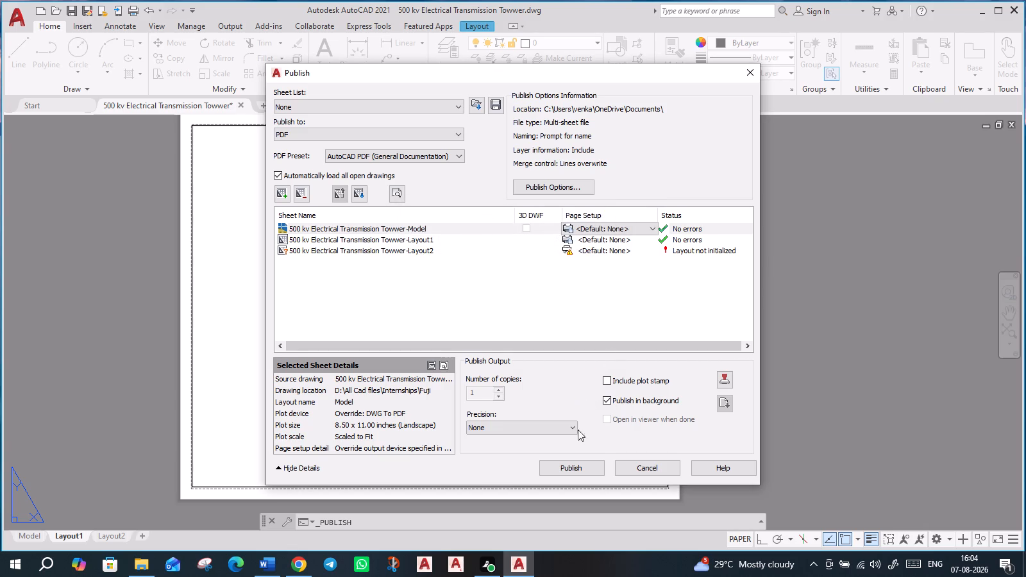
click(655, 471)
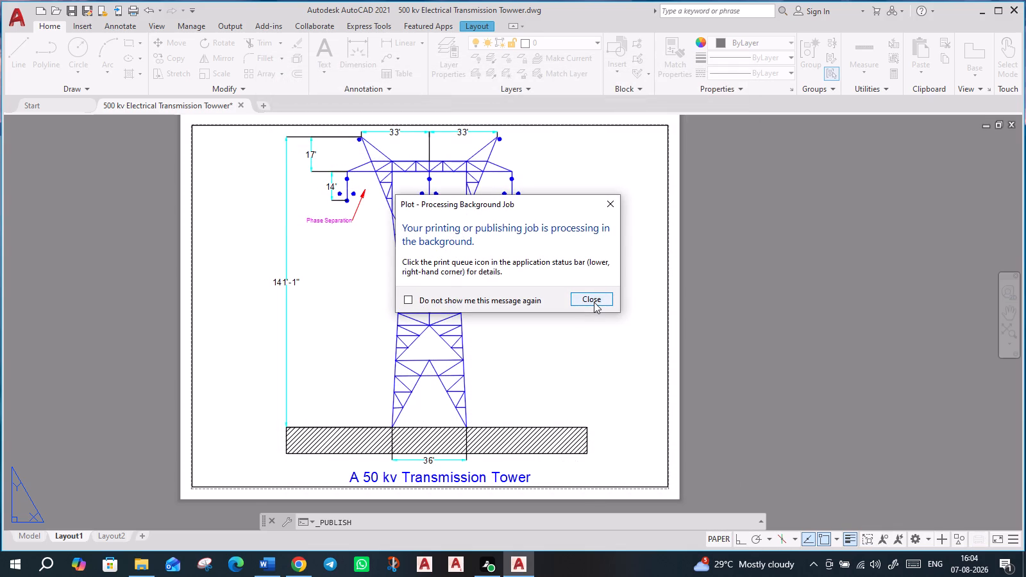
click(592, 292)
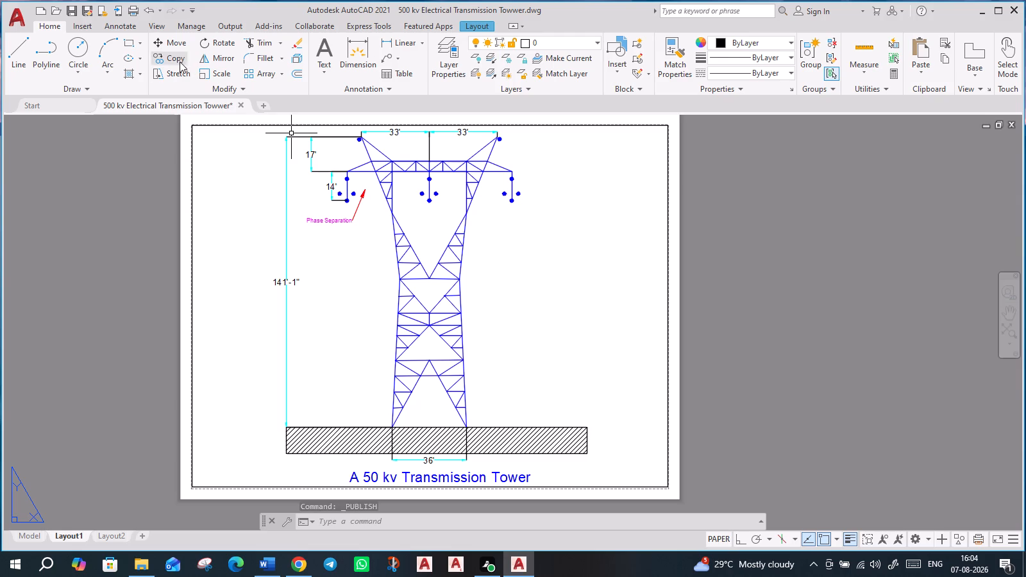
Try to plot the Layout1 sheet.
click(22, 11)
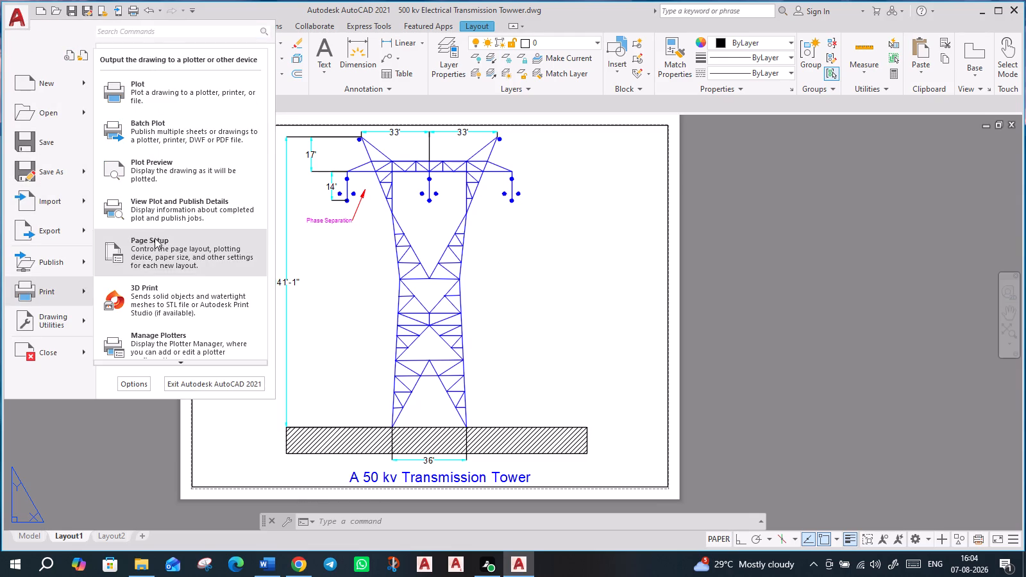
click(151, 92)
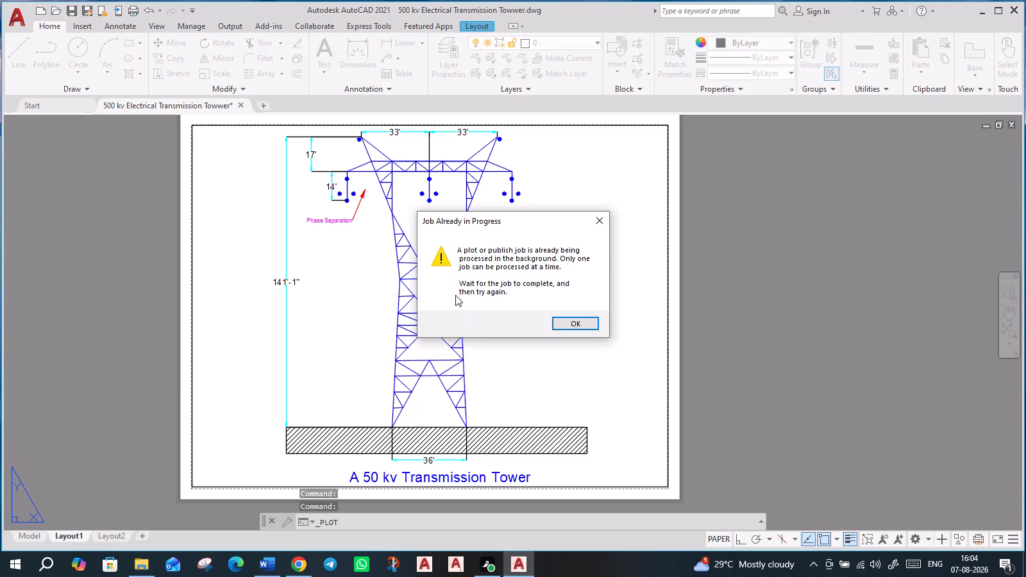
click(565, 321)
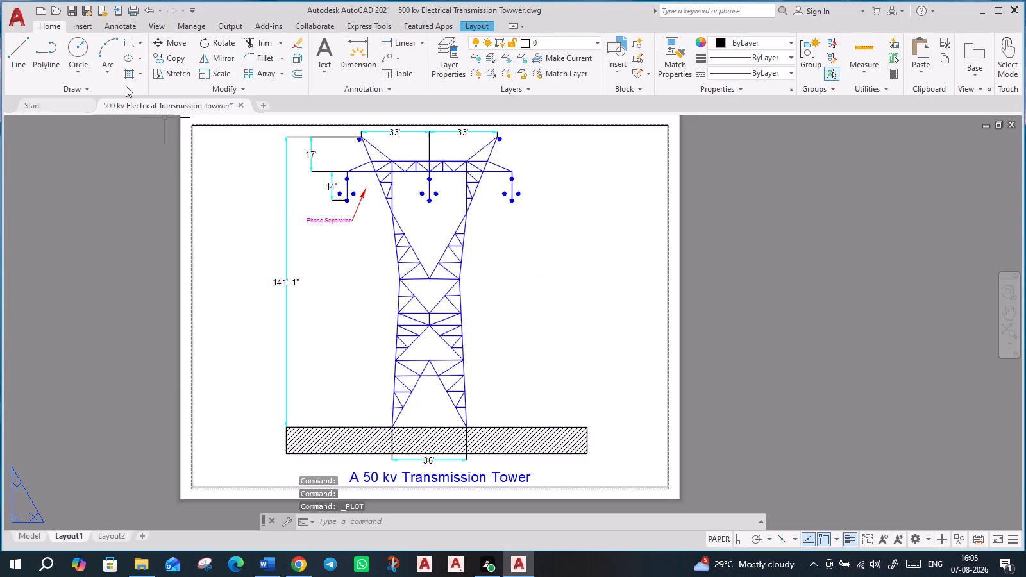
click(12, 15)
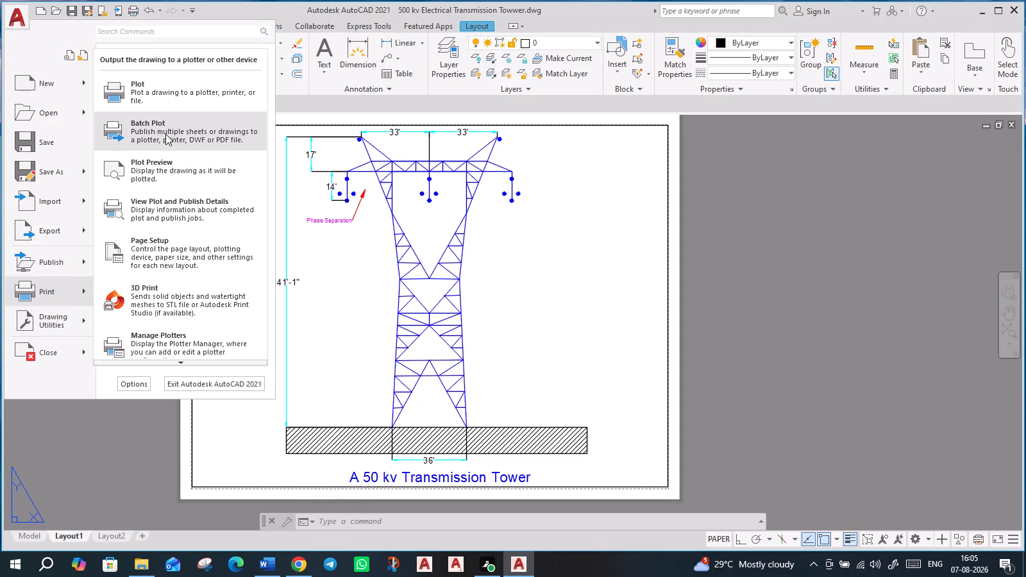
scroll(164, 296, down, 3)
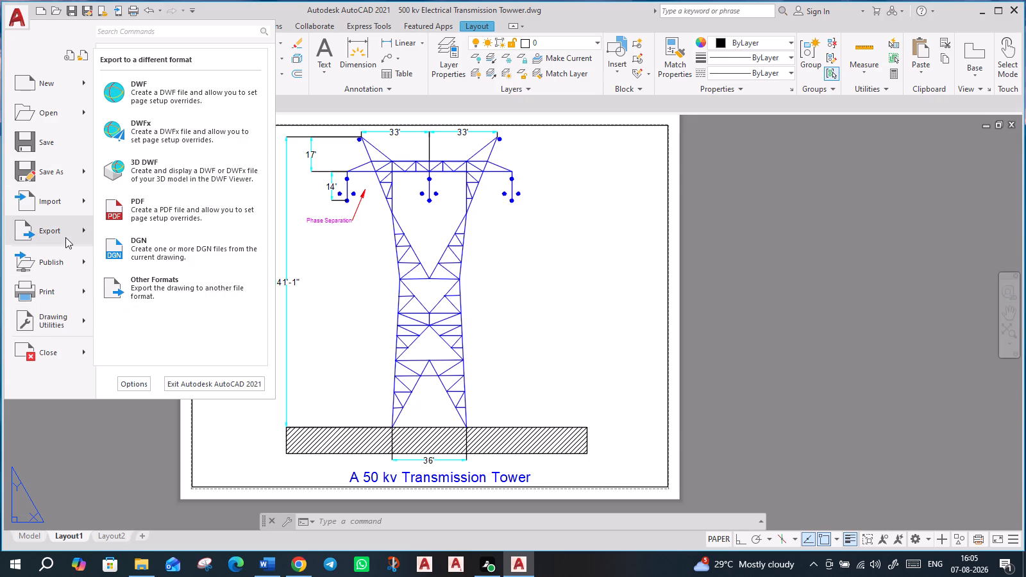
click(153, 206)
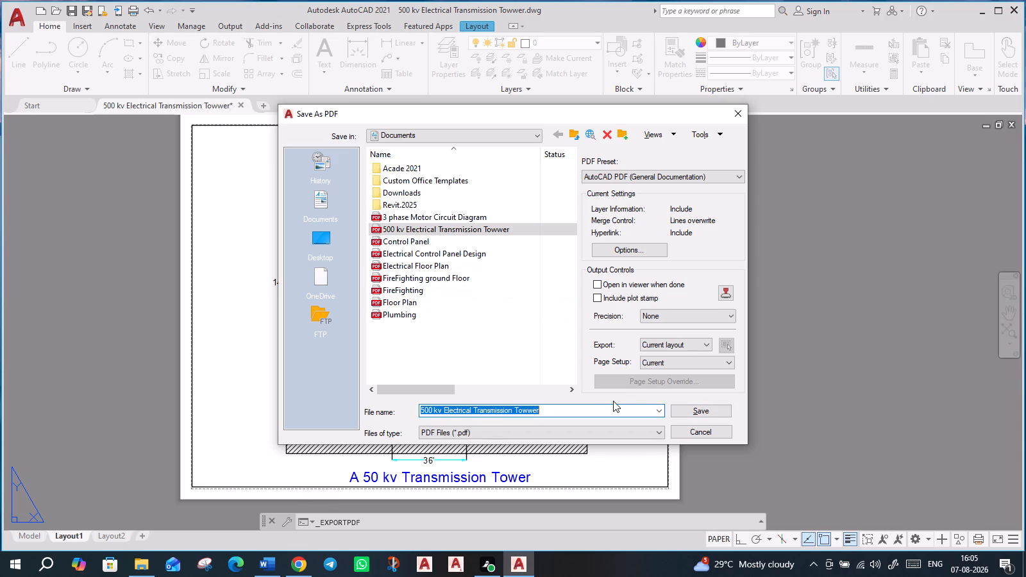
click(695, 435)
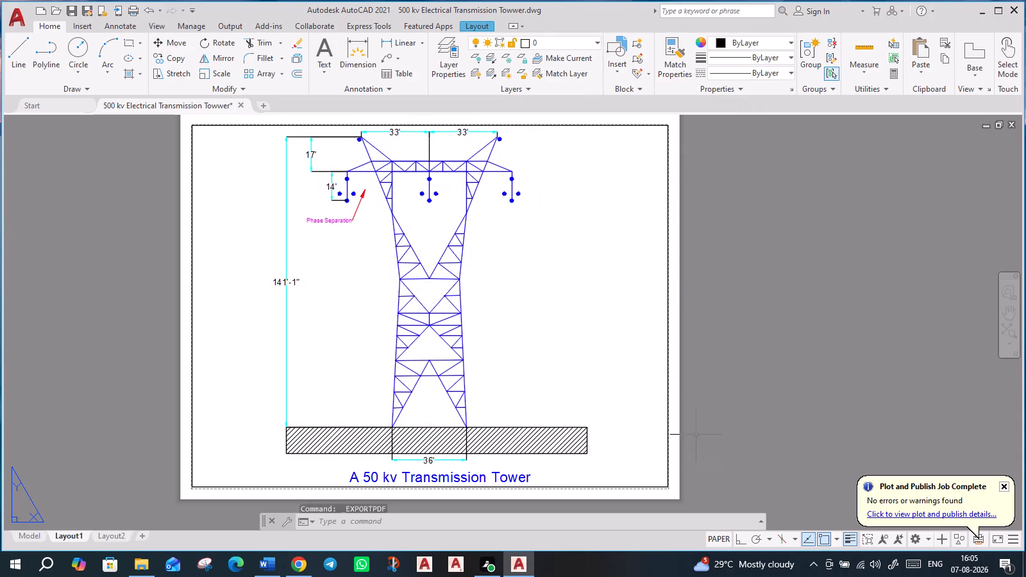
Switch to File Explorer and open the "500 kv Electrical Transmission Towwer" PDF from the Documents folder to check it.
click(144, 570)
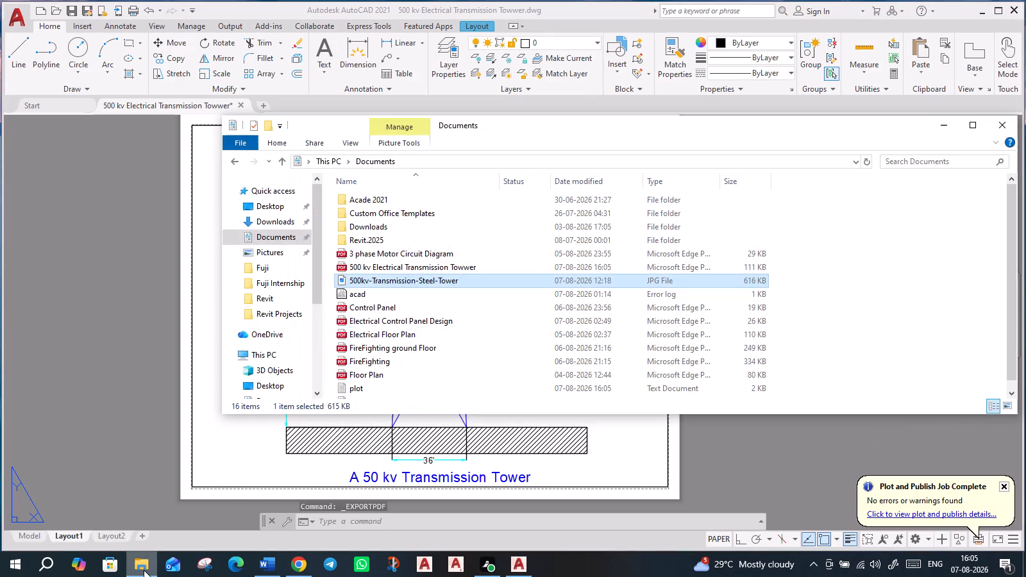
double_click(429, 265)
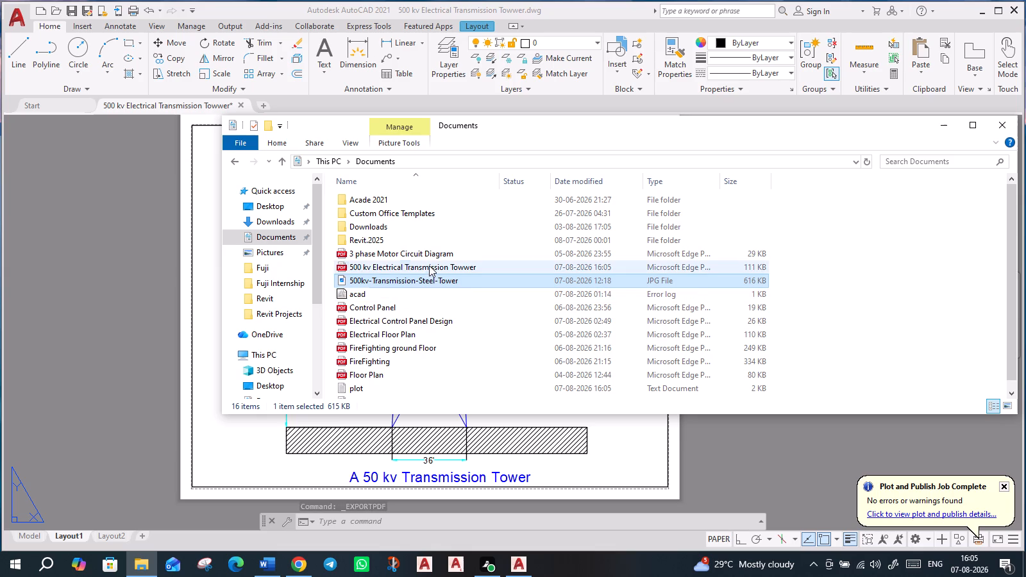
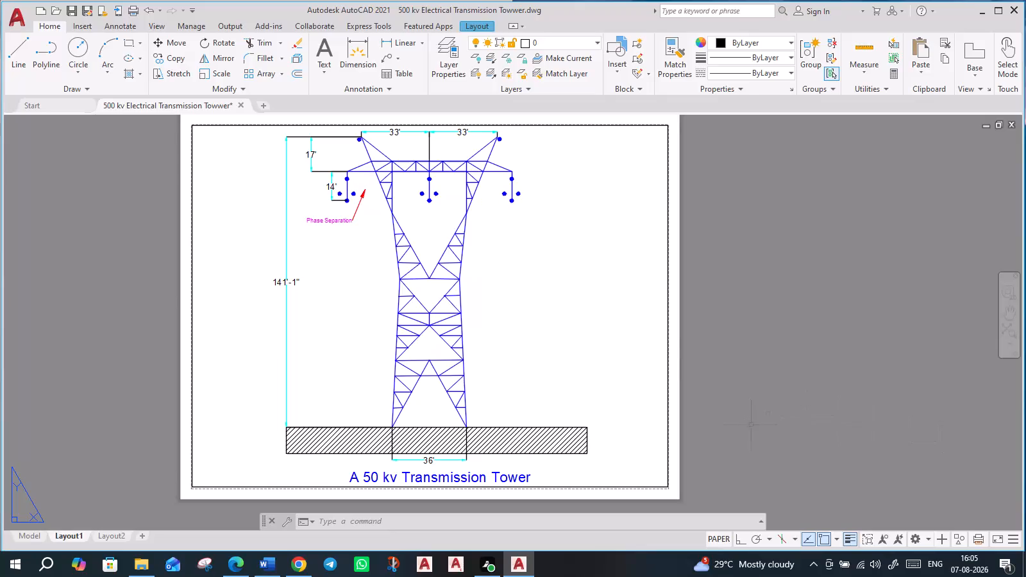
Set up a plot of Layout1 with the Microsoft Print to PDF printer and the acad.ctb plot style table, and preview it.
scroll(585, 351, up, 3)
scroll(585, 351, down, 3)
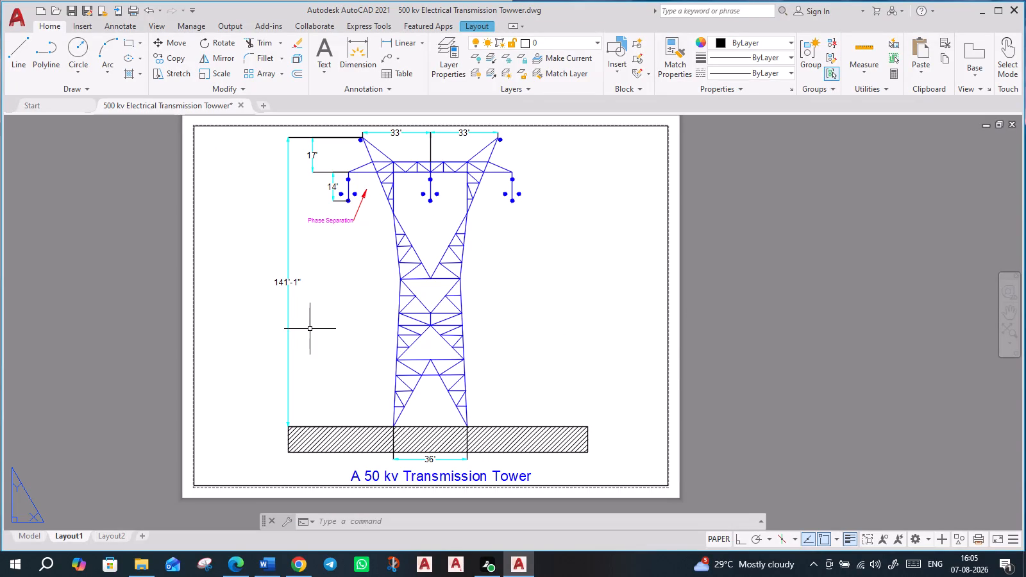
text(pr)
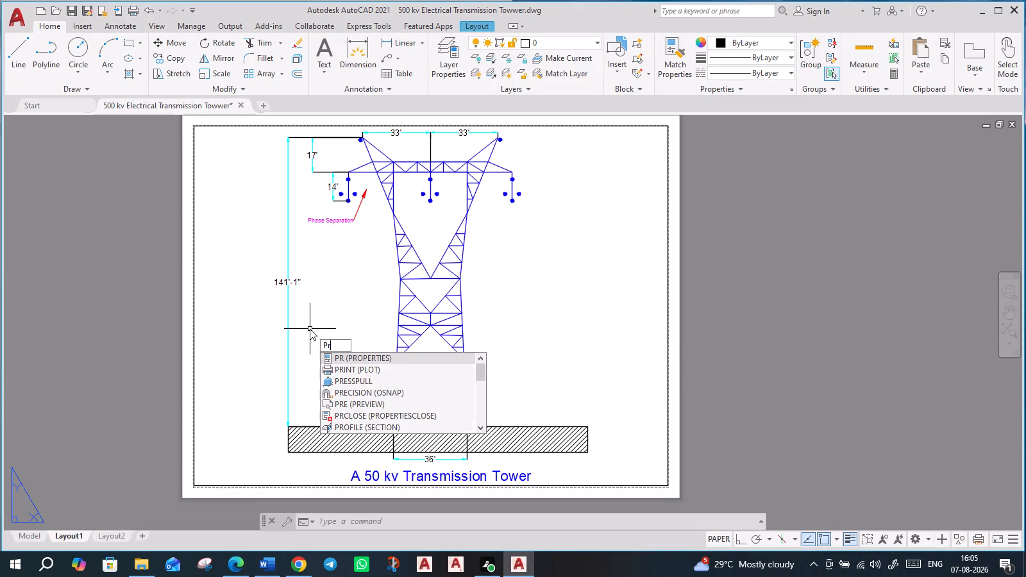
click(366, 373)
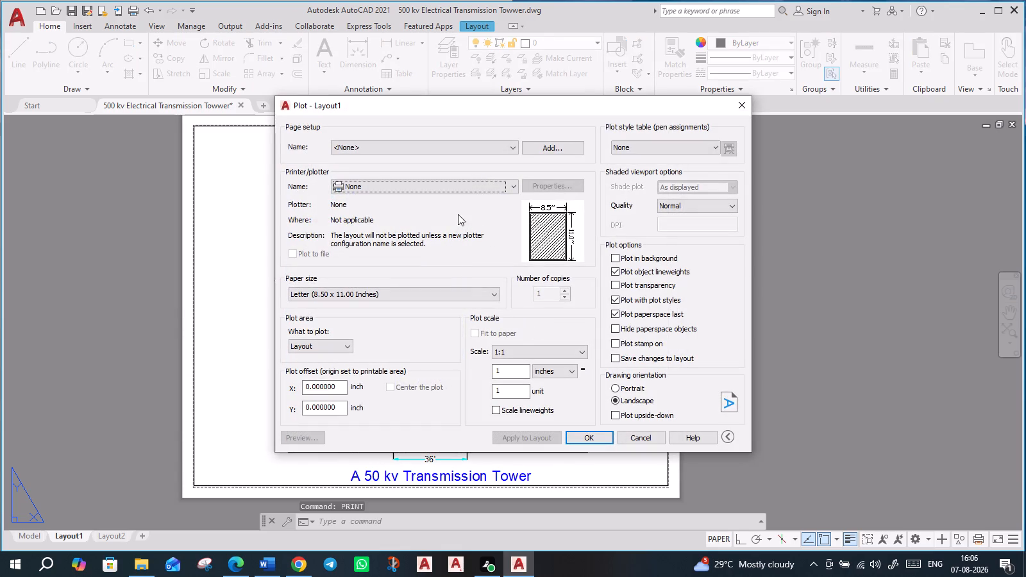
click(514, 183)
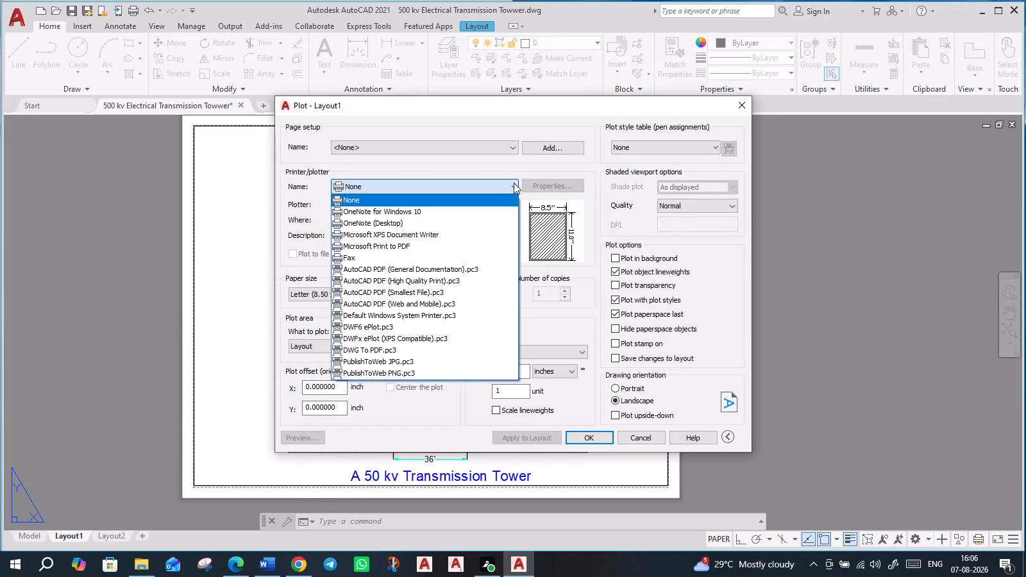
click(407, 241)
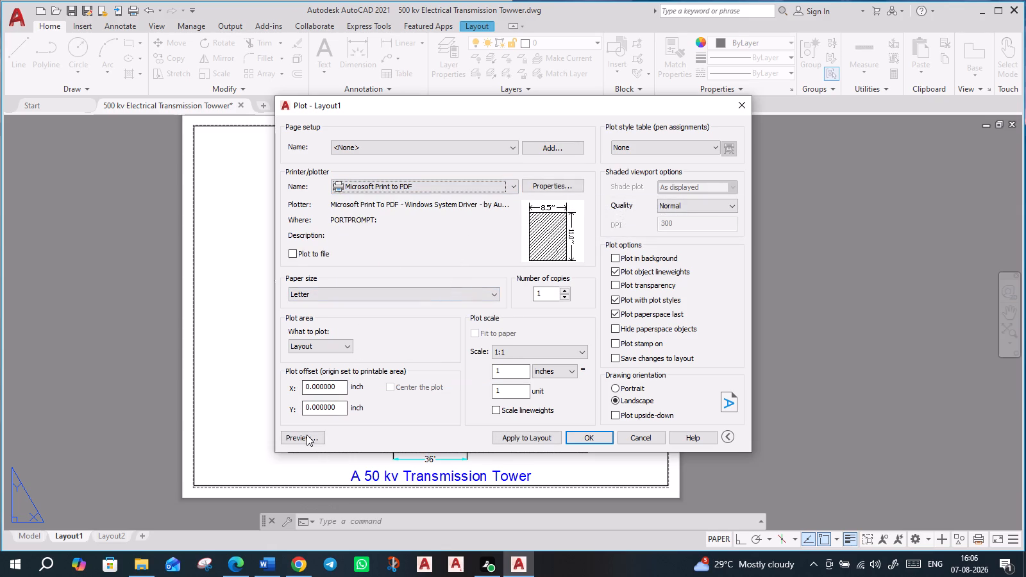
click(685, 151)
click(659, 167)
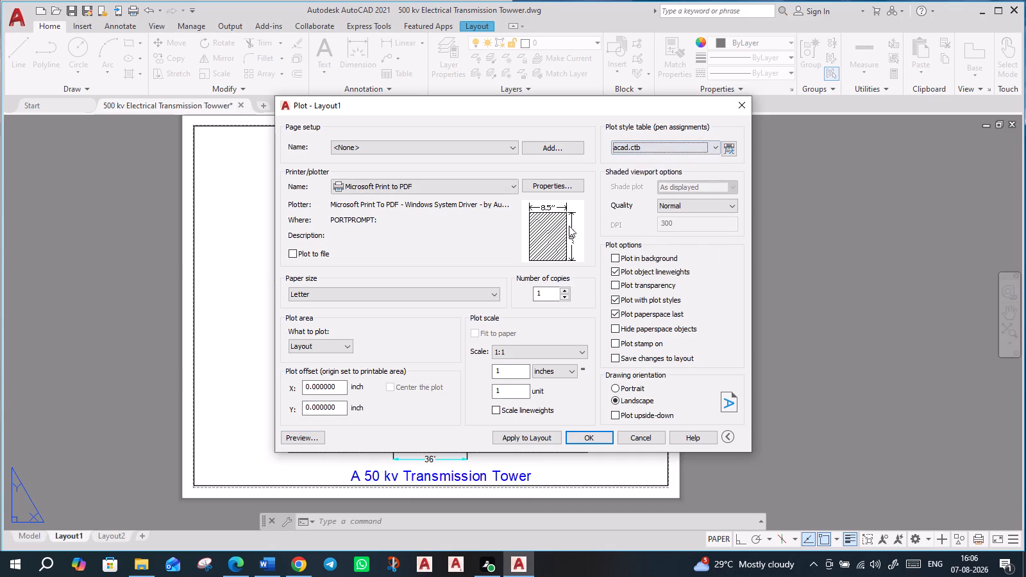
click(307, 437)
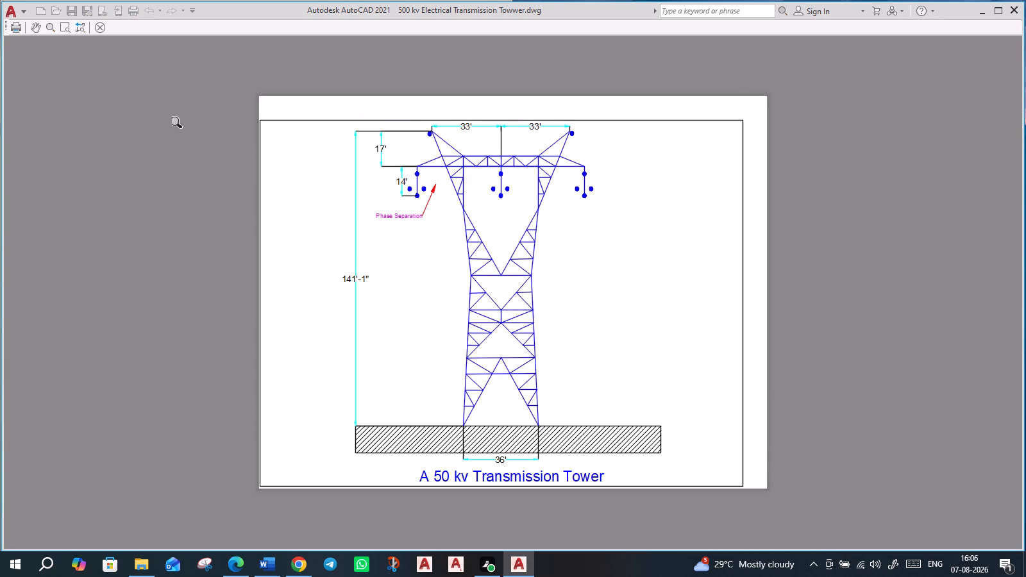
Plot the previewed layout and save the output as the PDF "500 kv Electrical Transmission Tower" in the Documents folder.
click(15, 30)
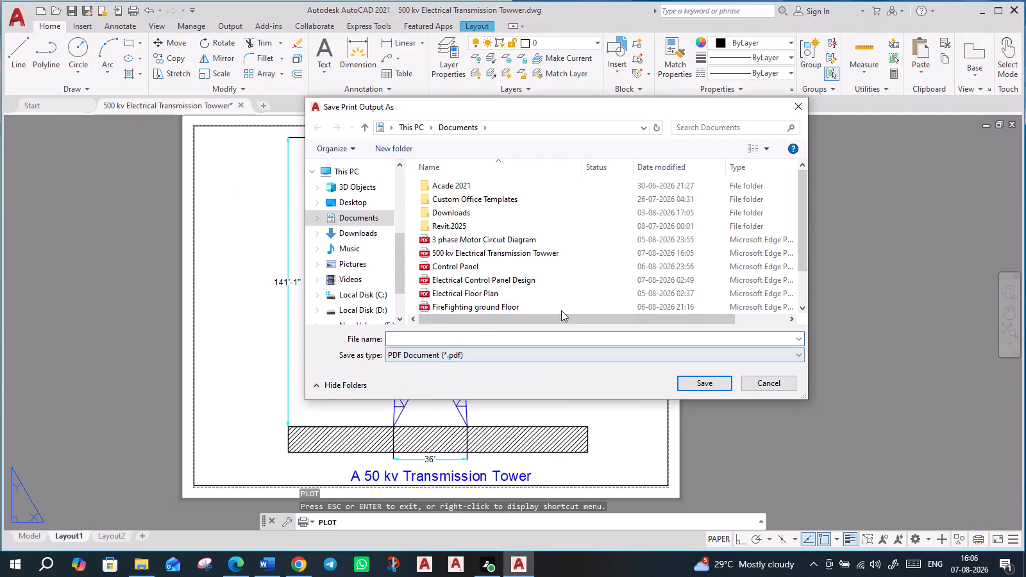
click(481, 256)
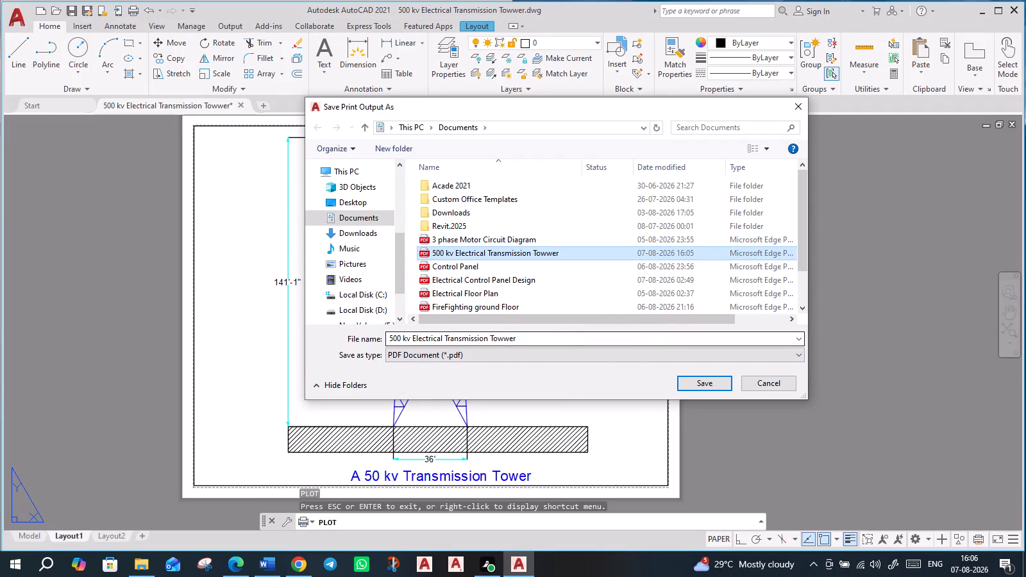
click(509, 339)
click(526, 342)
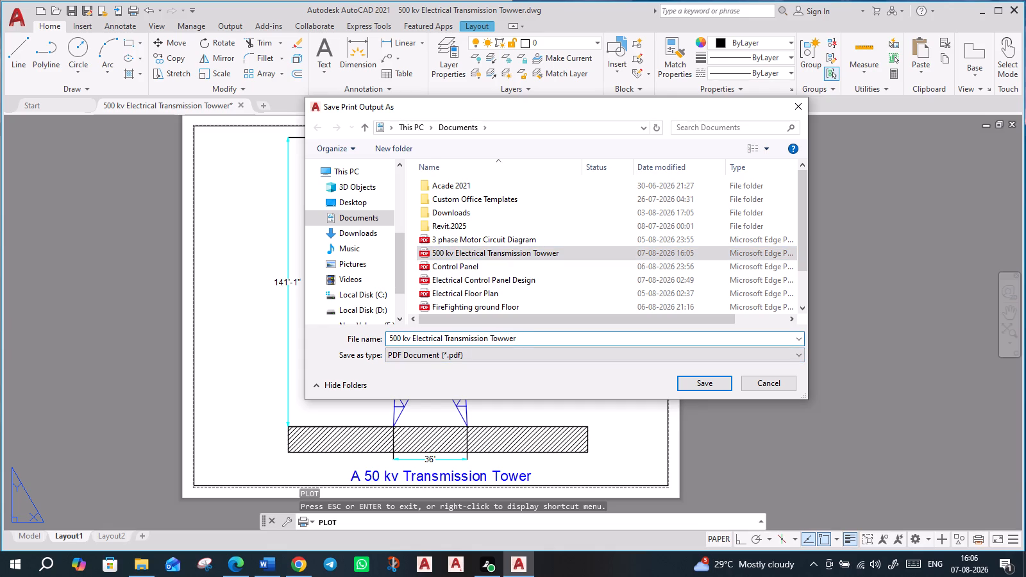
key(Left)
key(Left)
key(Left)
key(BackSpace)
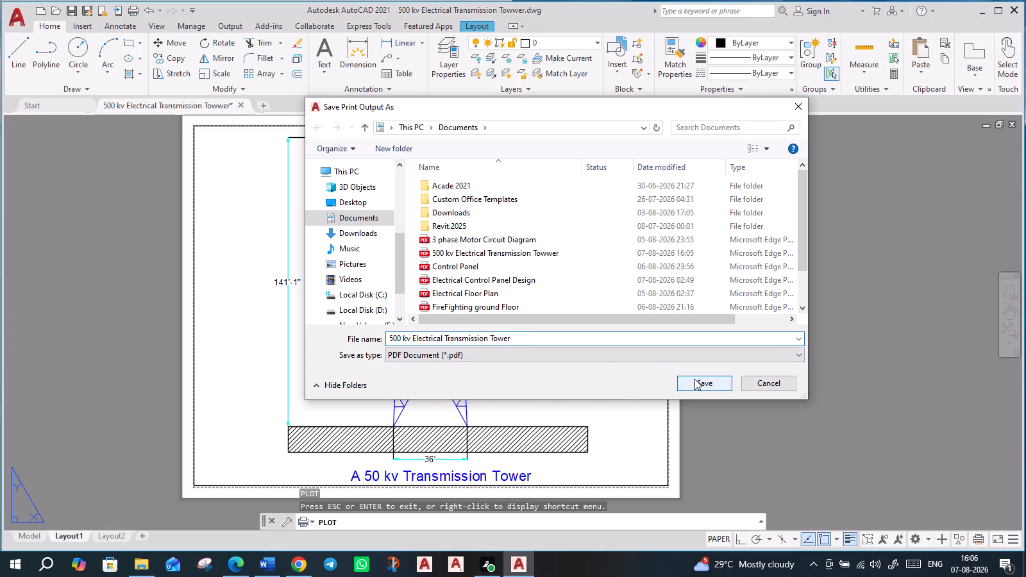
click(694, 379)
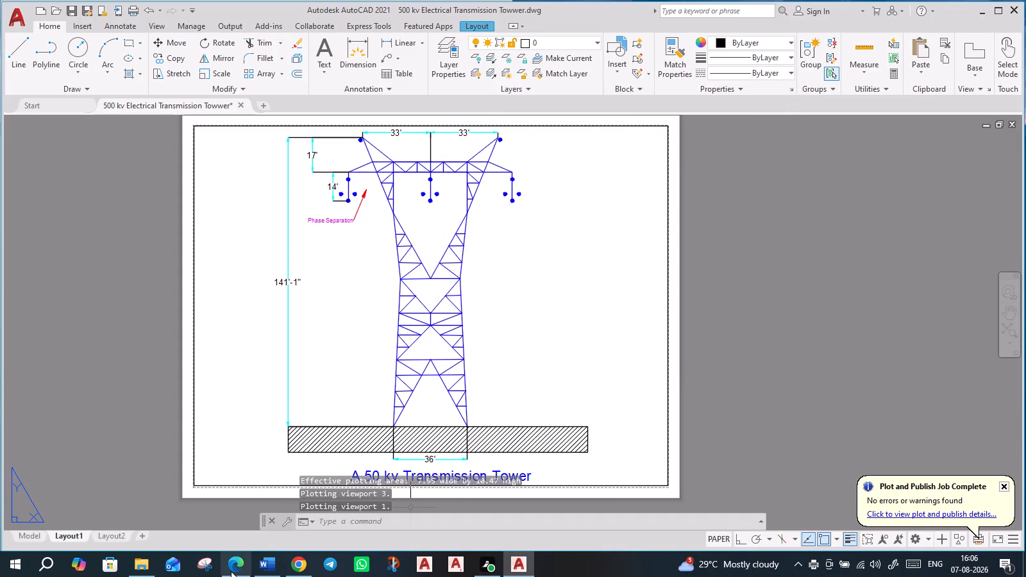
Switch to File Explorer and permanently delete the misspelled "500 kv Electrical Transmission Towwer" PDF from the Documents folder.
click(142, 571)
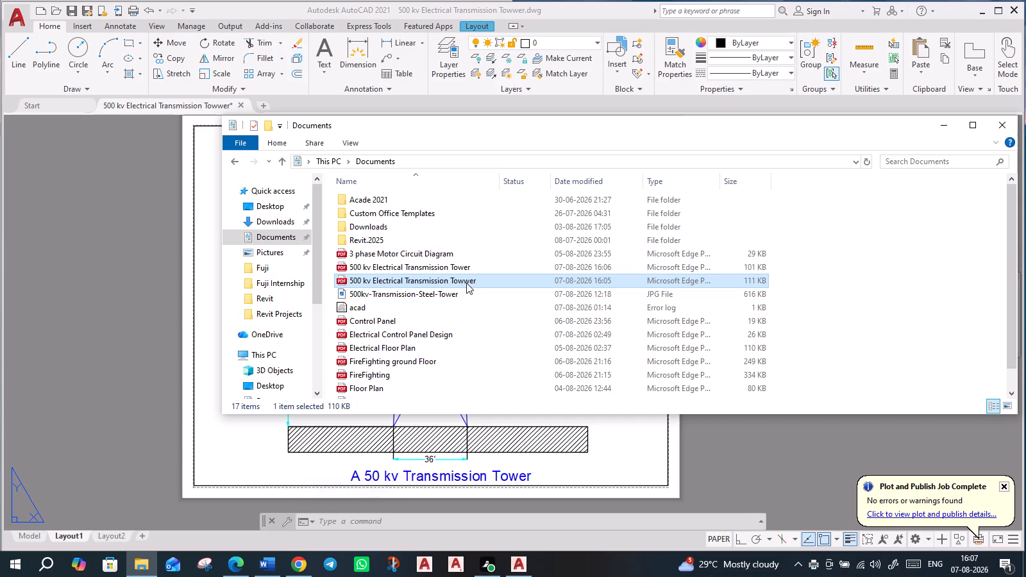
key(shift+Delete)
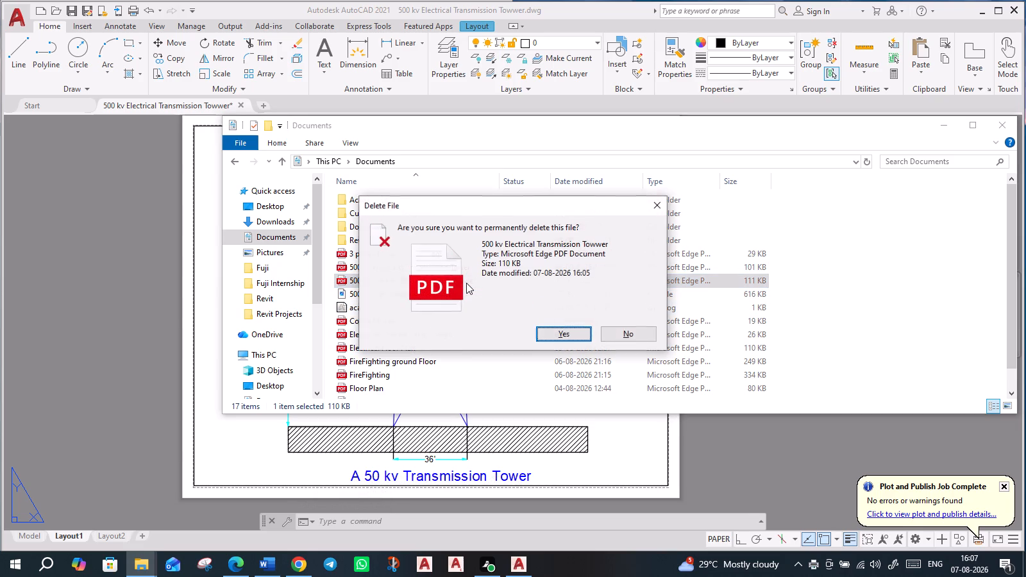
key(Return)
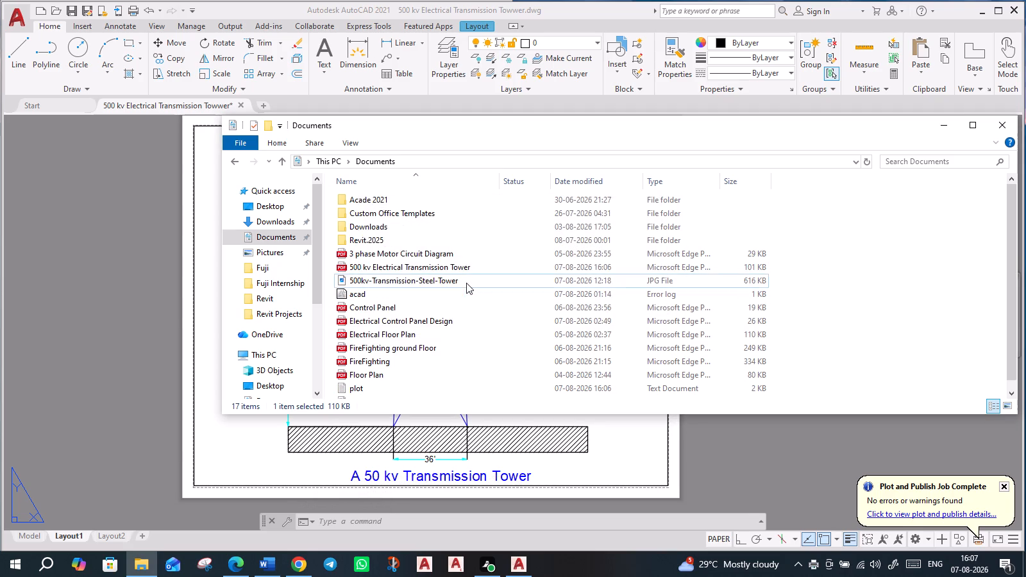
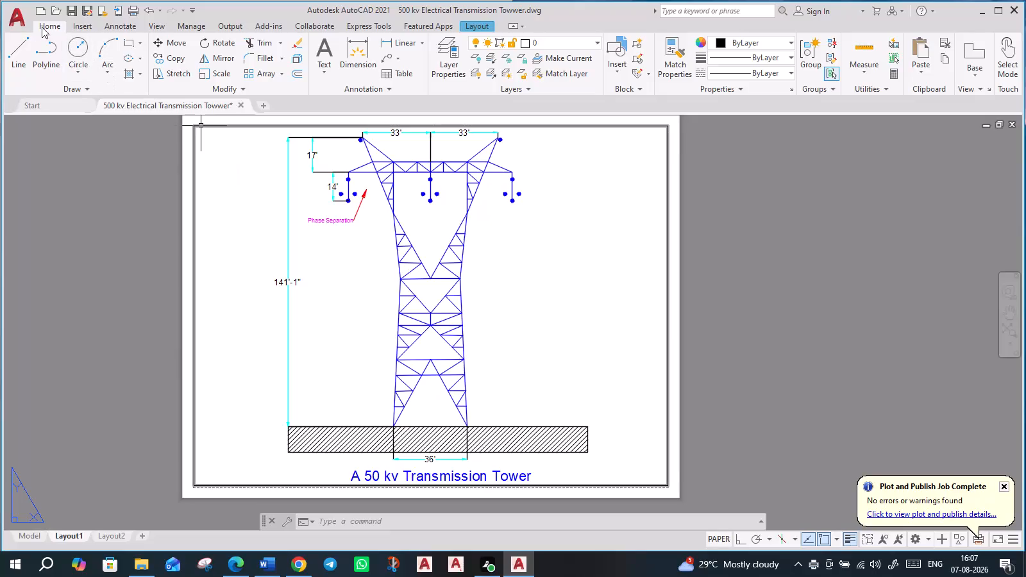
Export the current layout to the Documents folder as the PDF "500 kv Electrical Transmission Towwer", using the AutoCAD PDF (General Documentation) preset.
click(15, 17)
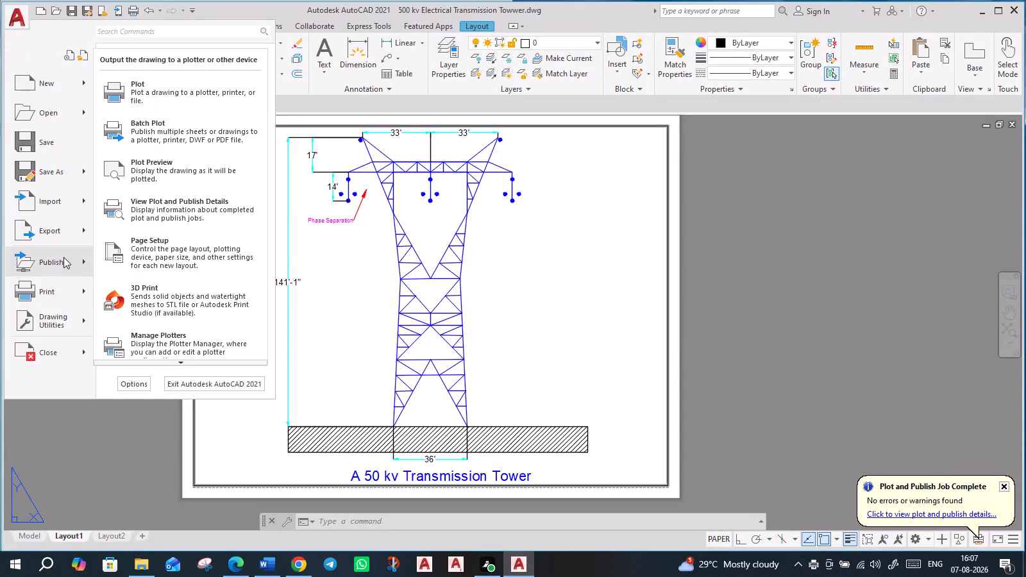
click(153, 203)
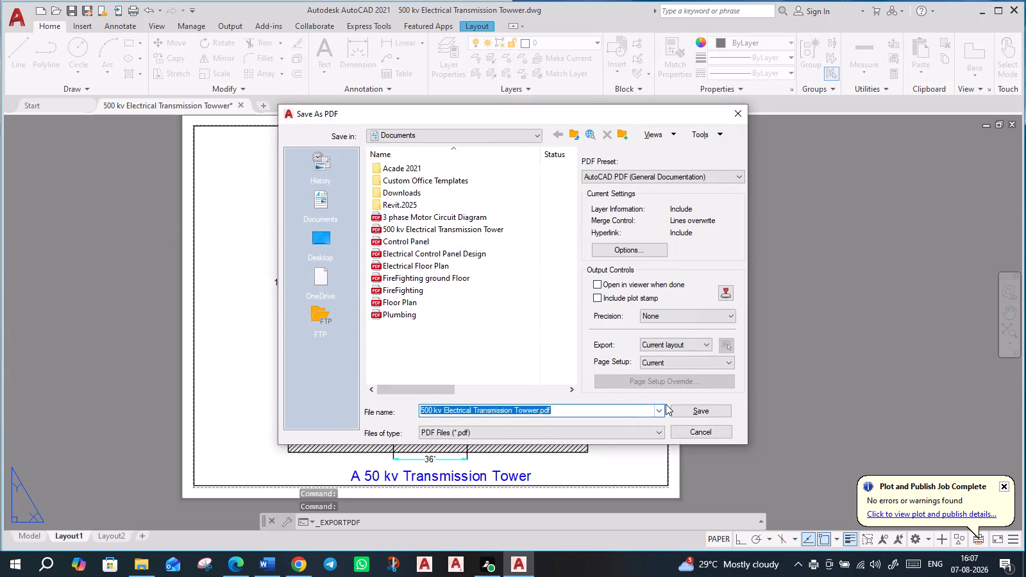
click(707, 417)
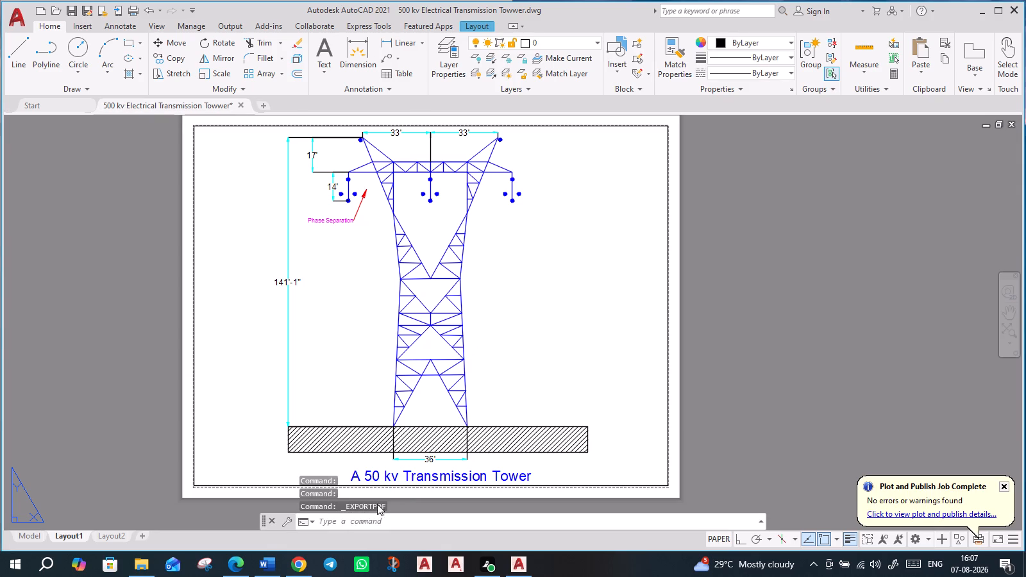
Switch to File Explorer and check the exported PDF in the Documents folder.
click(149, 573)
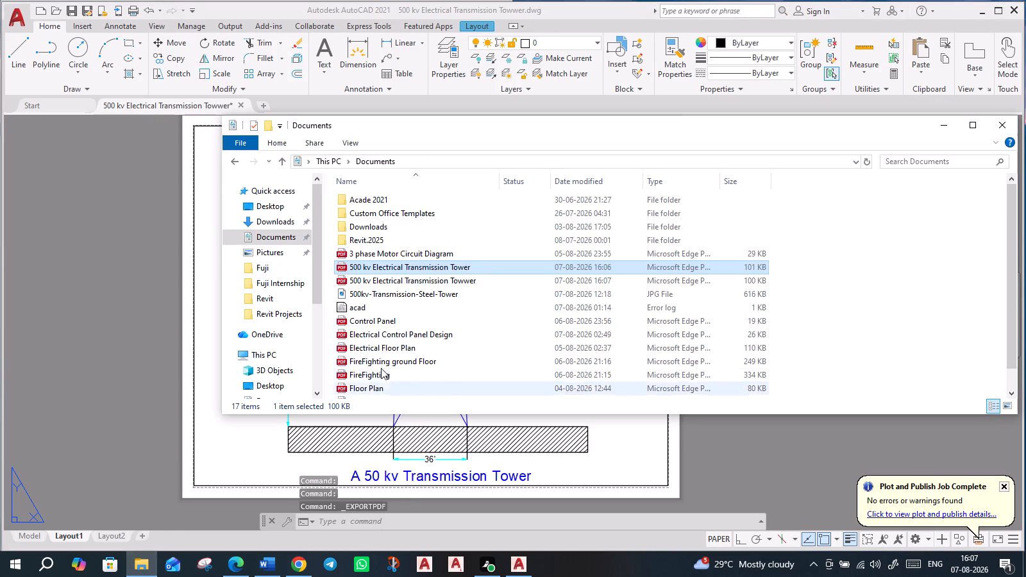
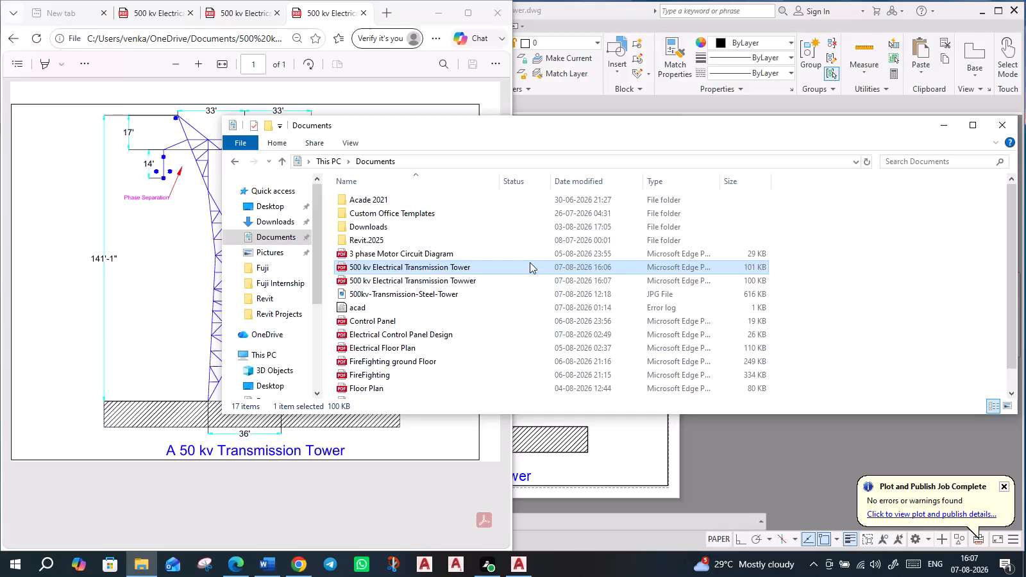
Permanently delete the PDF "500 kv Electrical Transmission Tower" from the Documents folder.
key(shift+Delete)
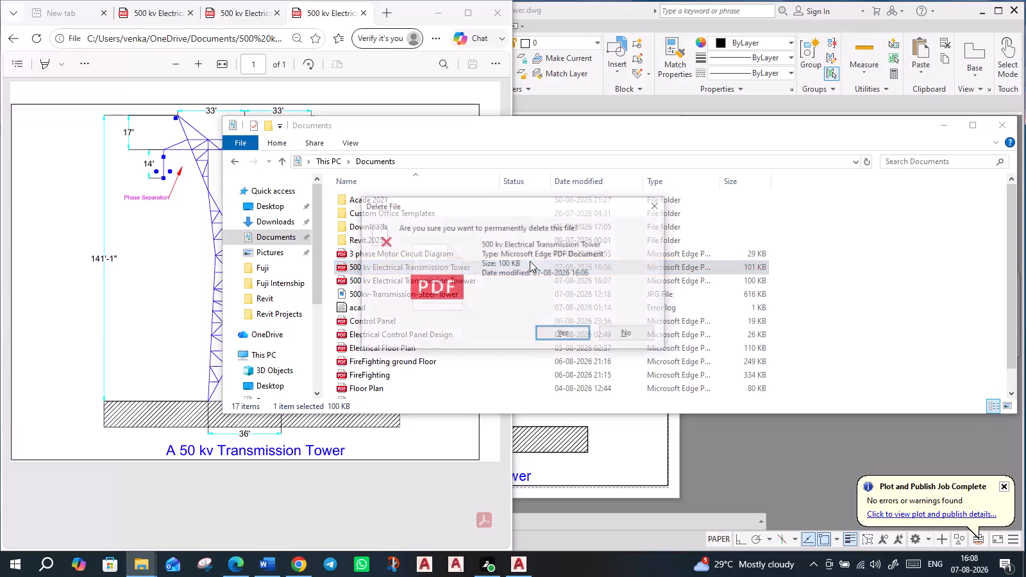
click(573, 333)
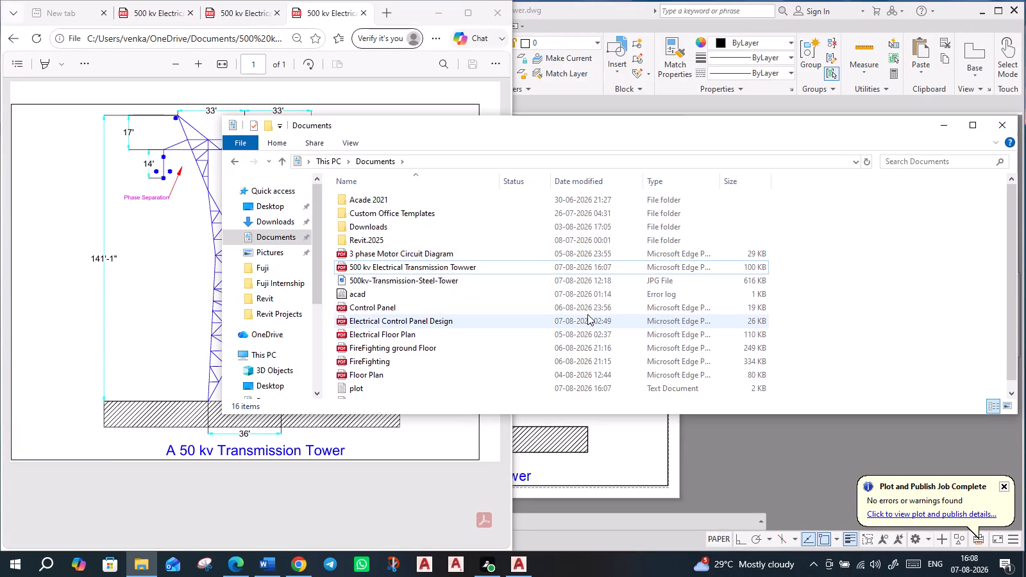
Rename the PDF "500 kv Electrical Transmission Towwer" as "500 kv Electrical Transmission Tower".
click(466, 269)
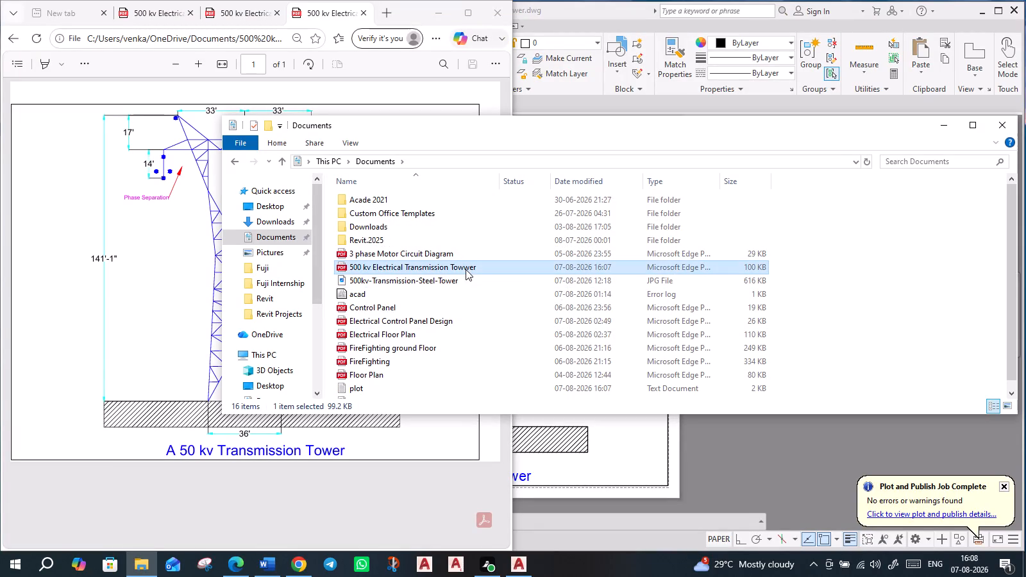
click(466, 269)
click(480, 267)
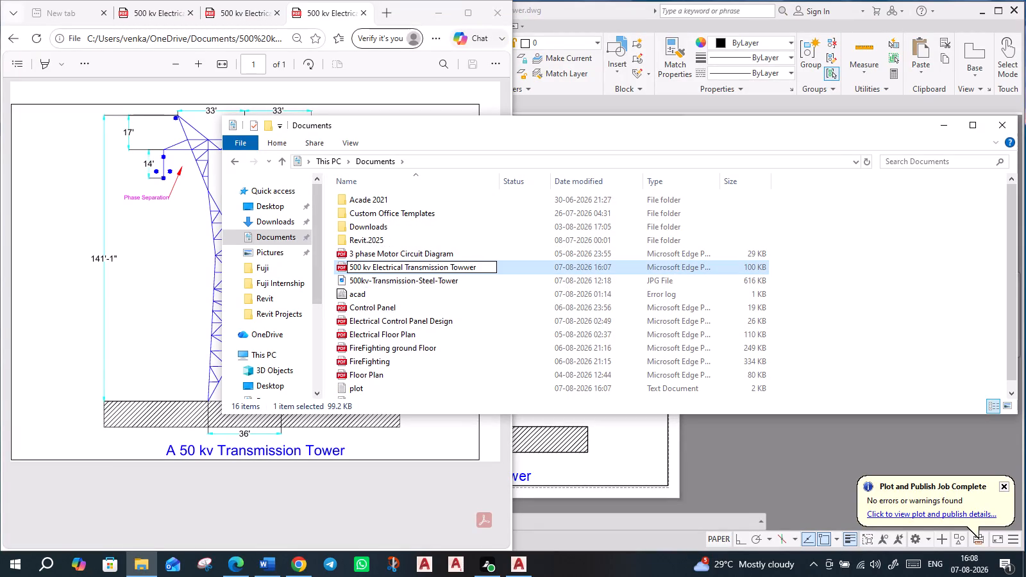
key(Left)
key(Left)
key(Left)
key(BackSpace)
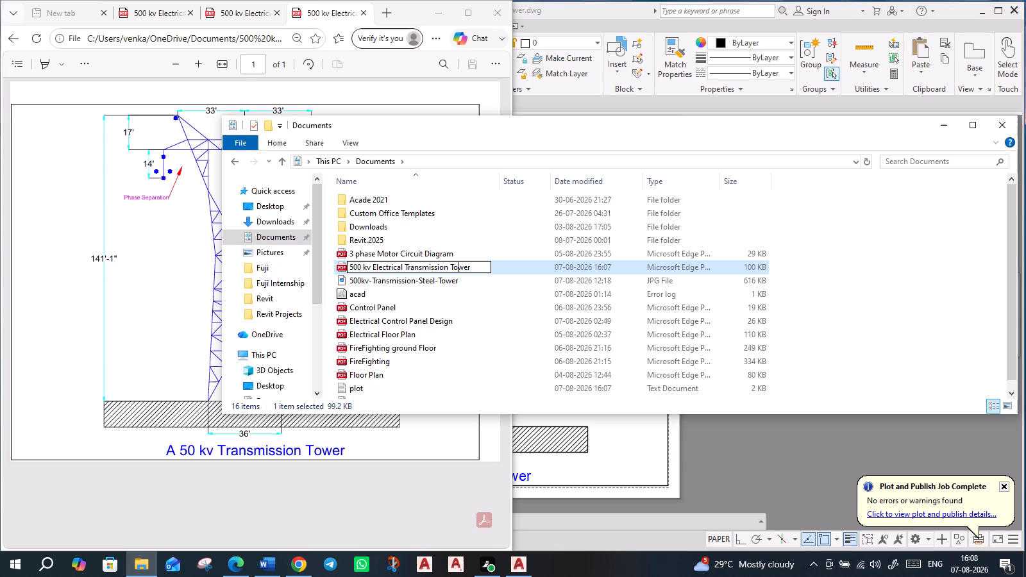
click(797, 306)
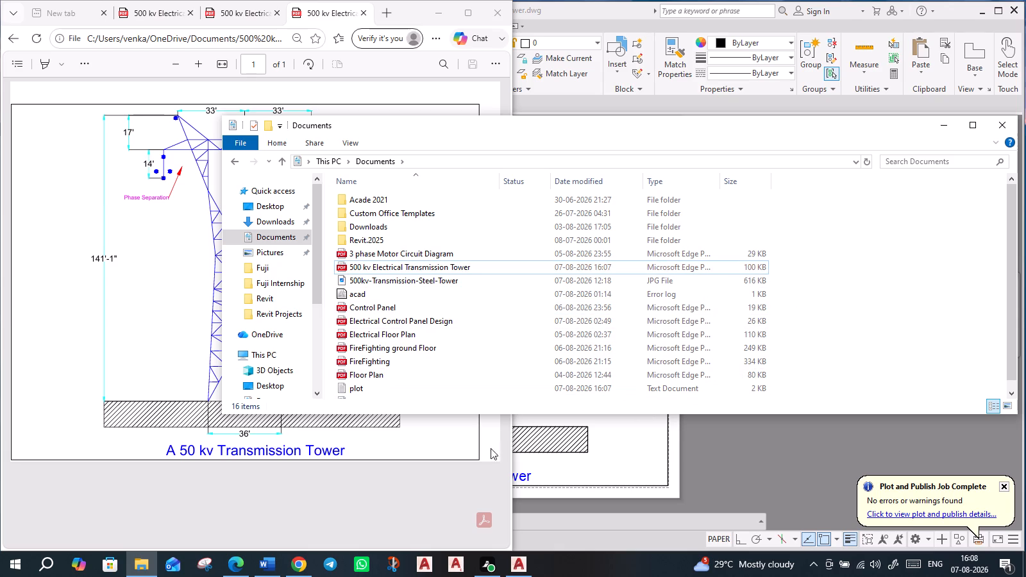
Switch to AutoCAD and configure the Layout1 plot with portrait orientation, Microsoft Print to PDF, the Fill Patterns.ctb plot style table and Maximum quality.
click(611, 451)
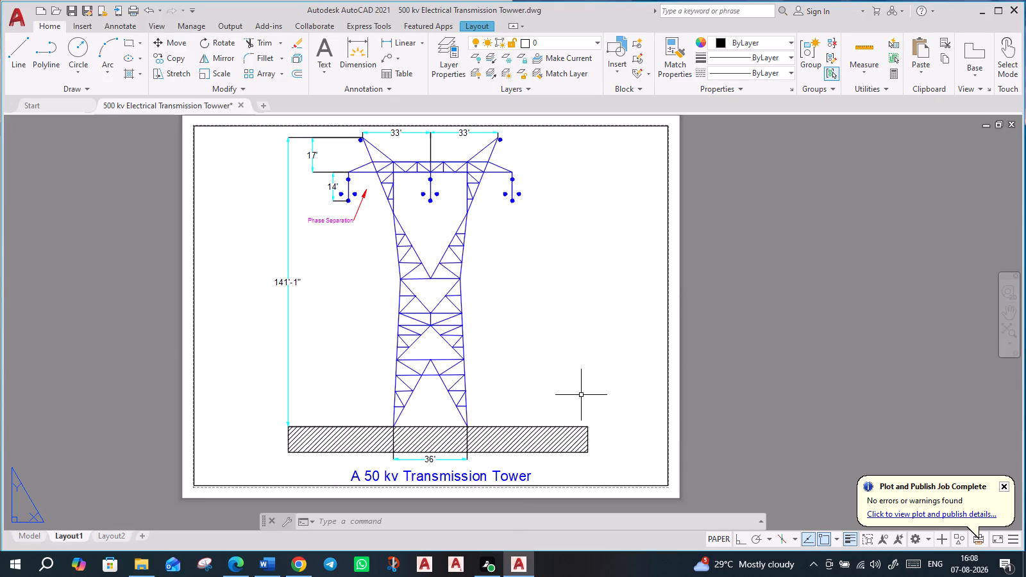
click(13, 14)
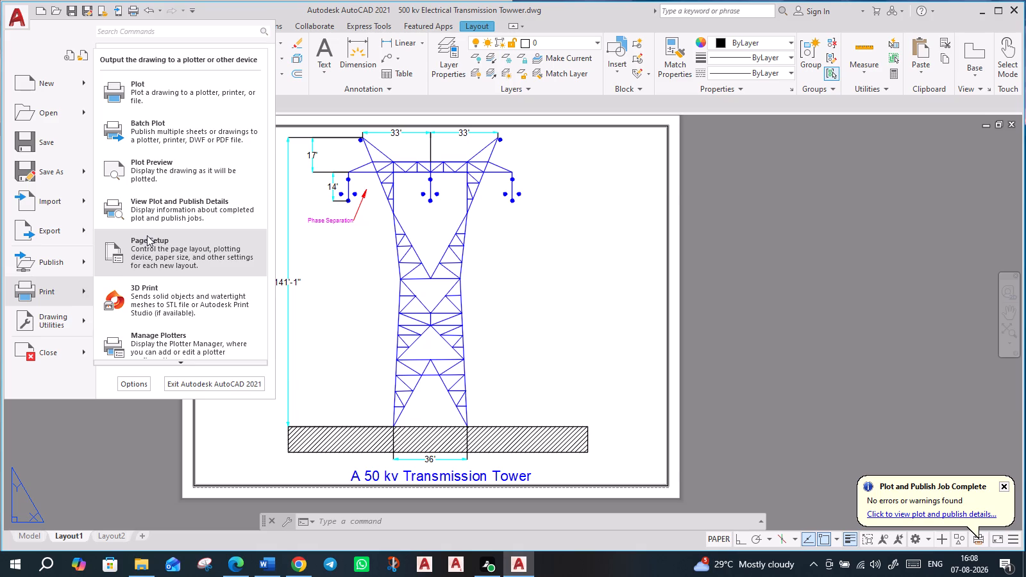
click(152, 94)
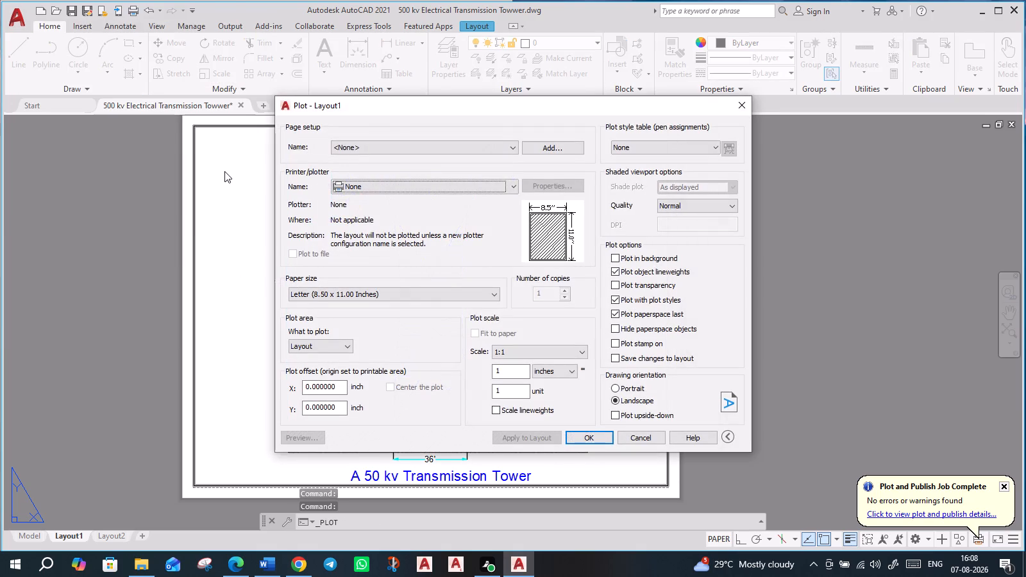
click(621, 387)
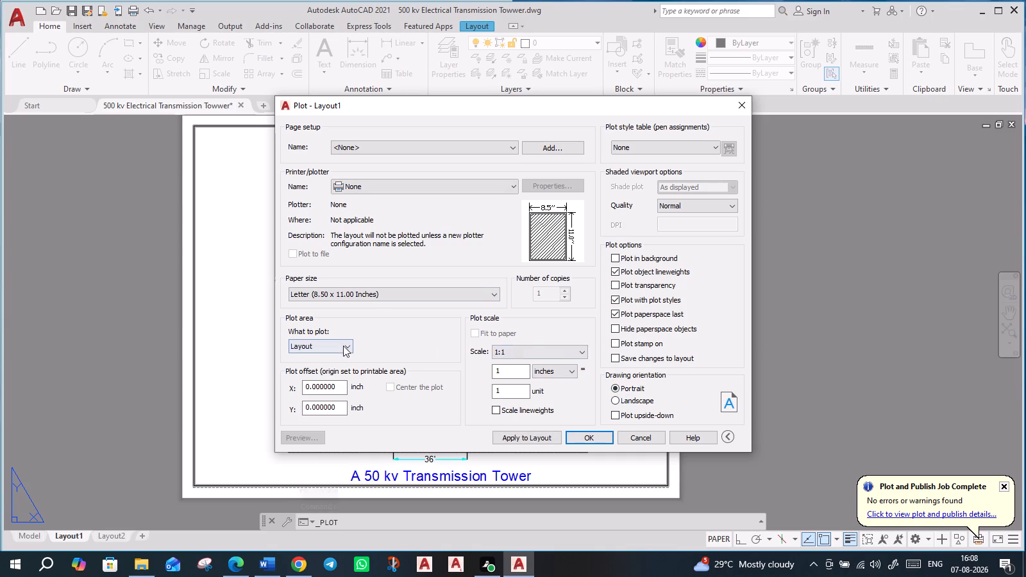
click(487, 186)
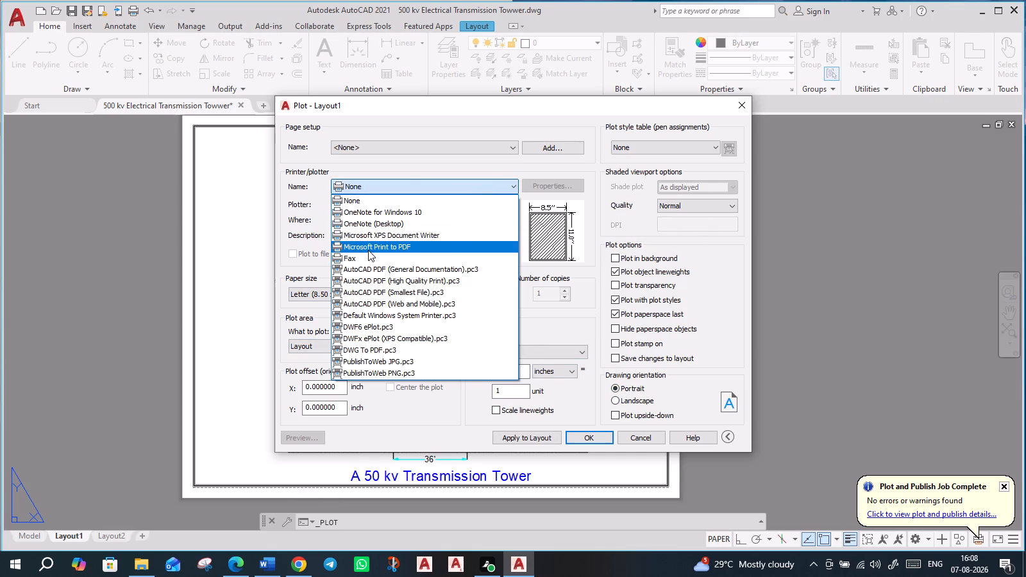
click(368, 250)
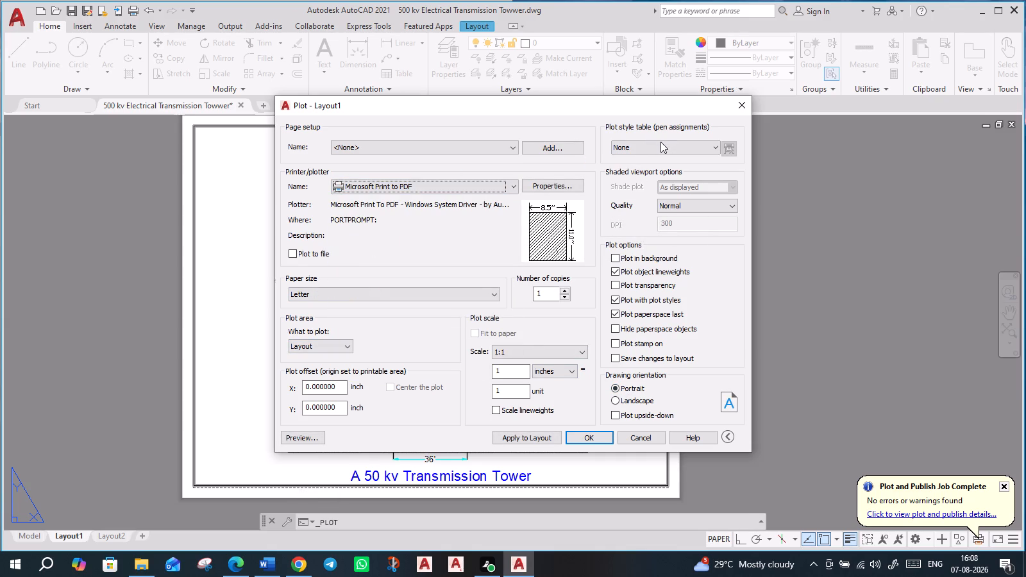
click(660, 142)
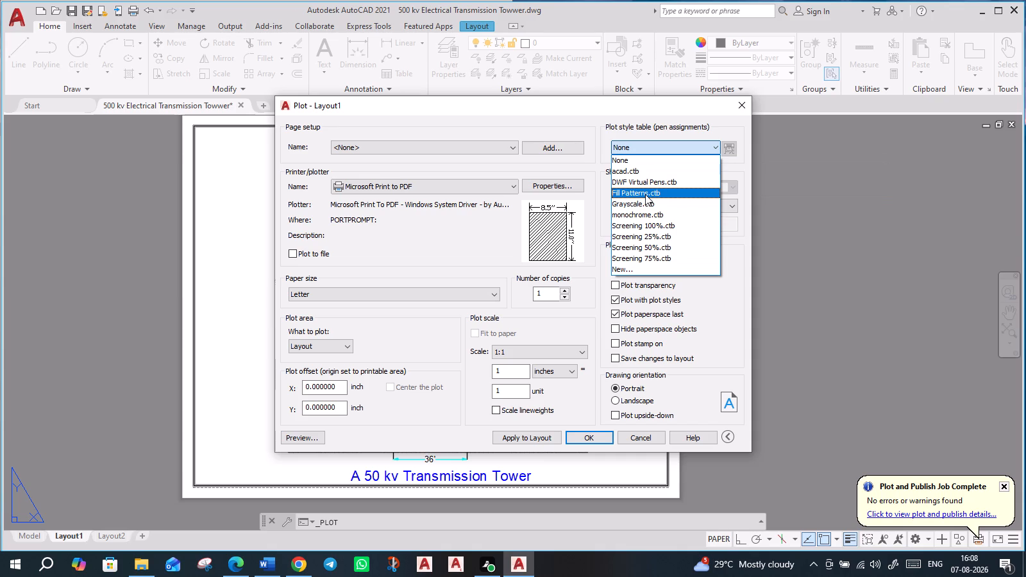
click(645, 194)
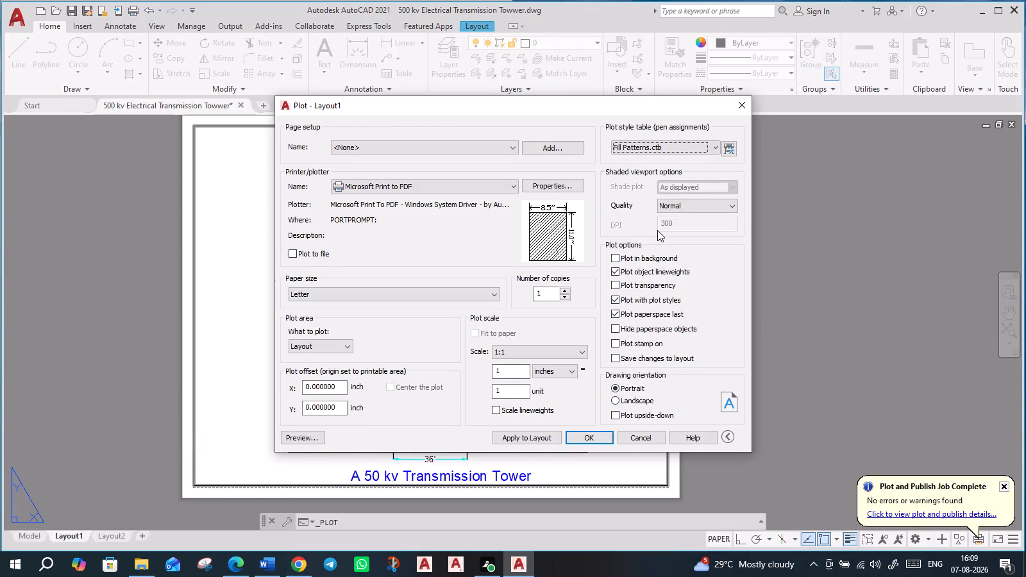
click(678, 210)
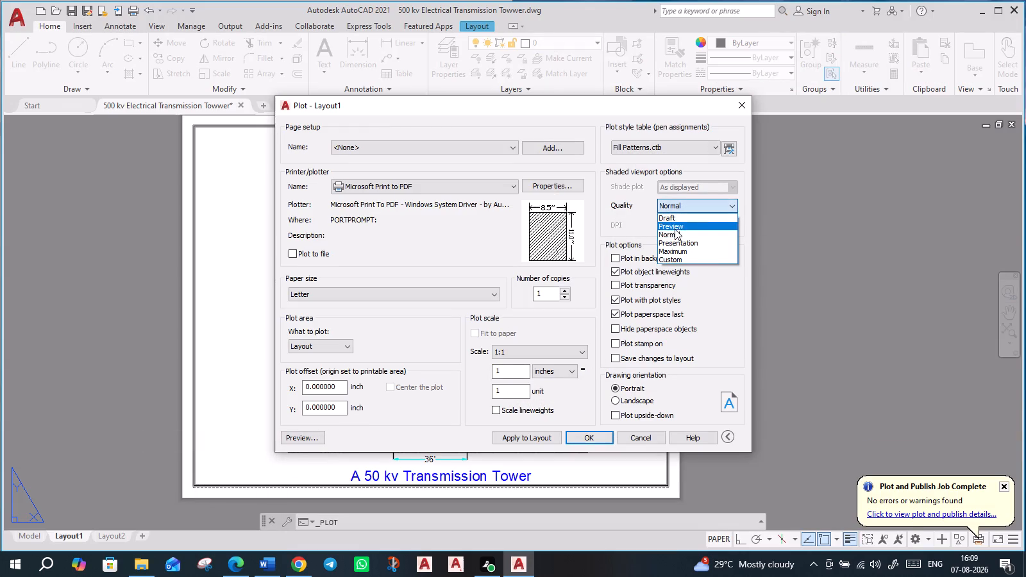
click(685, 253)
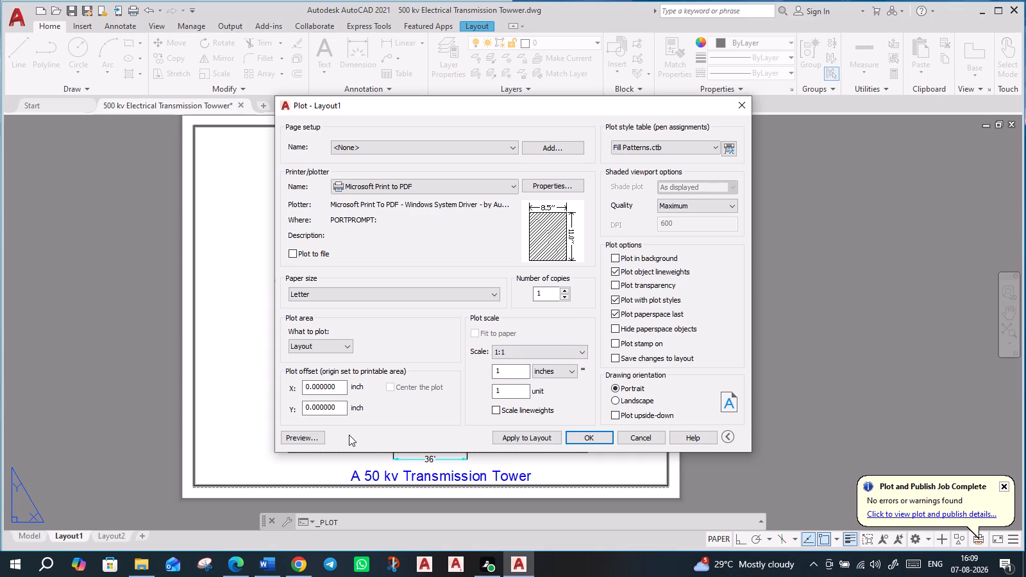
Preview the Layout1 plot and examine the sheet fit, tower lattice, dimensions and Phase Separation label up close.
click(307, 438)
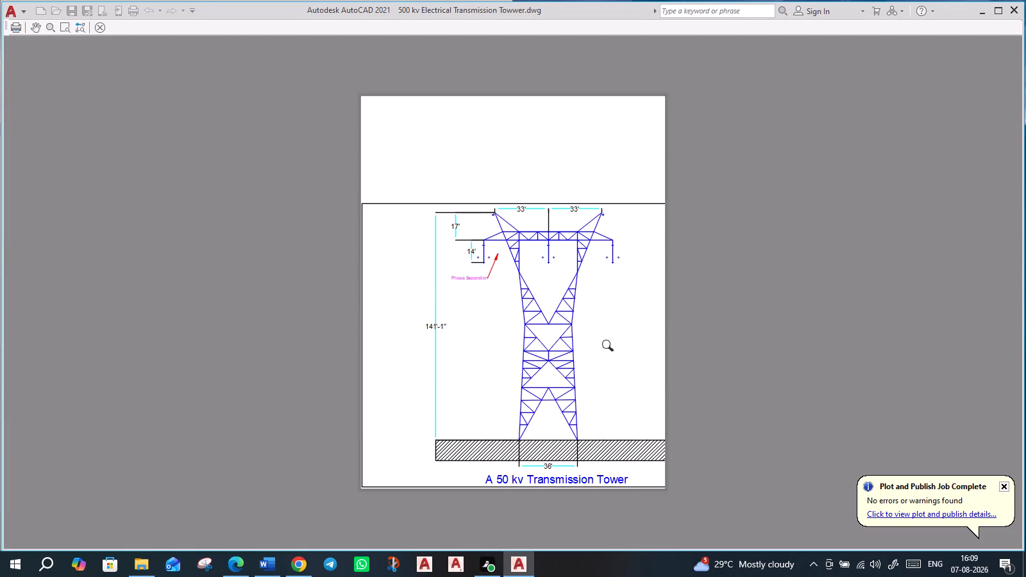
scroll(611, 378, up, 2)
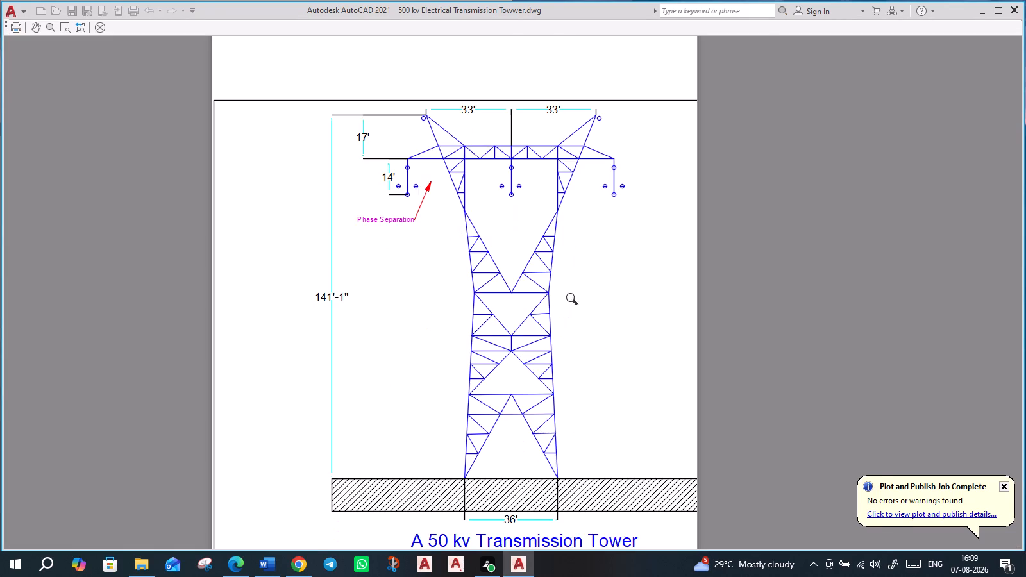
scroll(575, 301, up, 2)
middle_drag(609, 285, 594, 439)
scroll(609, 285, up, 1)
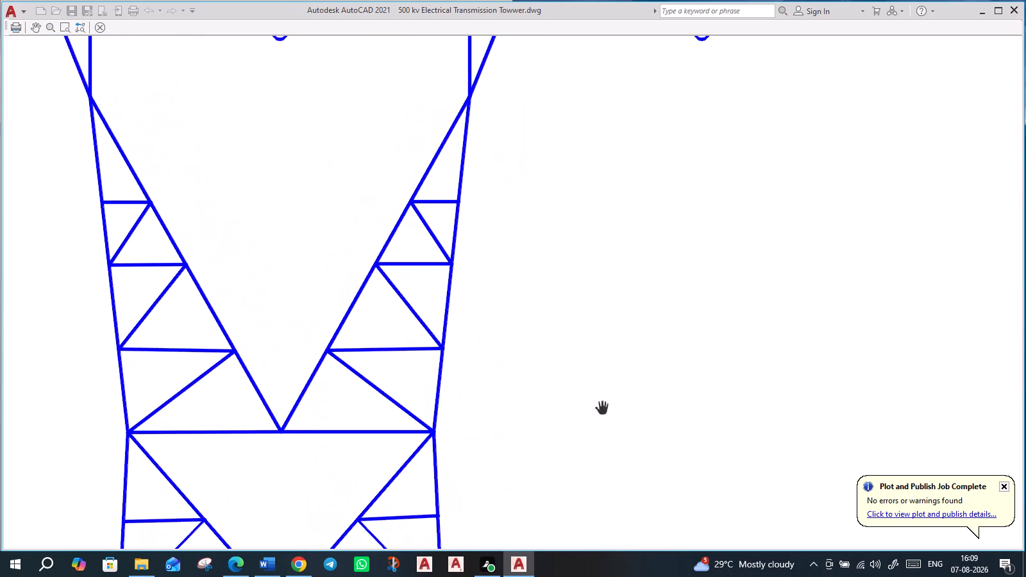
scroll(601, 409, down, 4)
scroll(506, 356, up, 4)
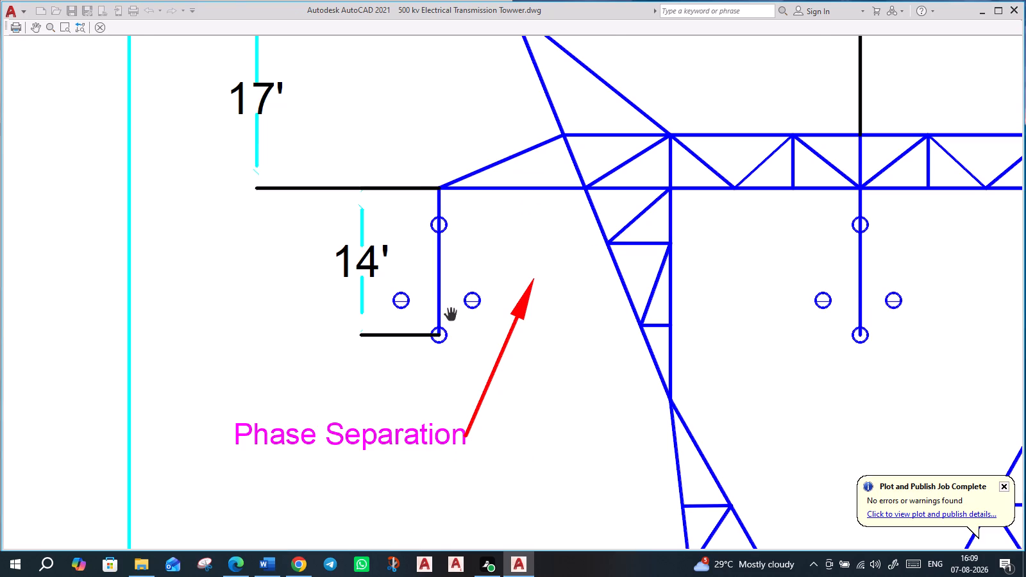
scroll(449, 315, up, 3)
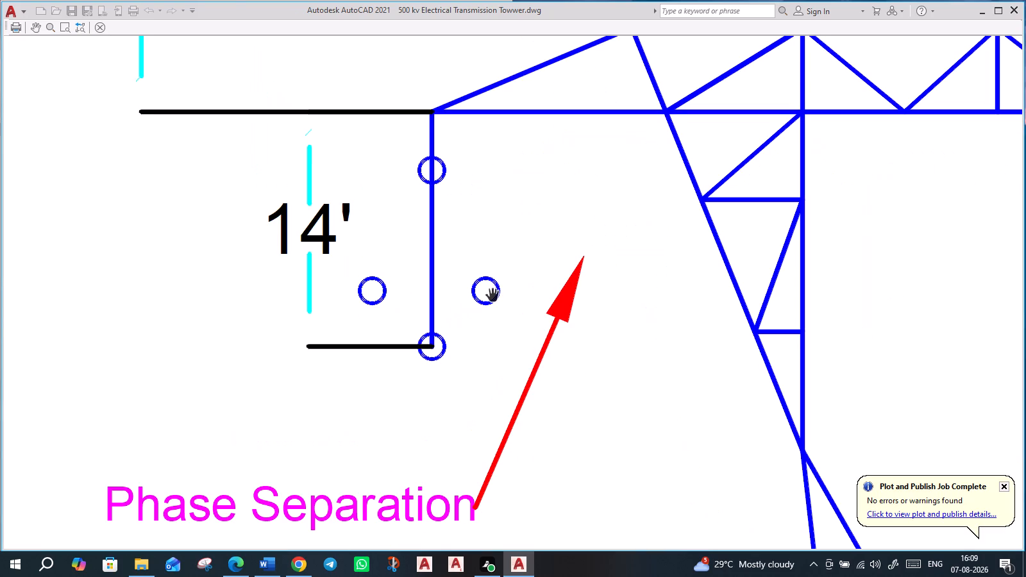
scroll(494, 296, up, 3)
scroll(553, 334, down, 6)
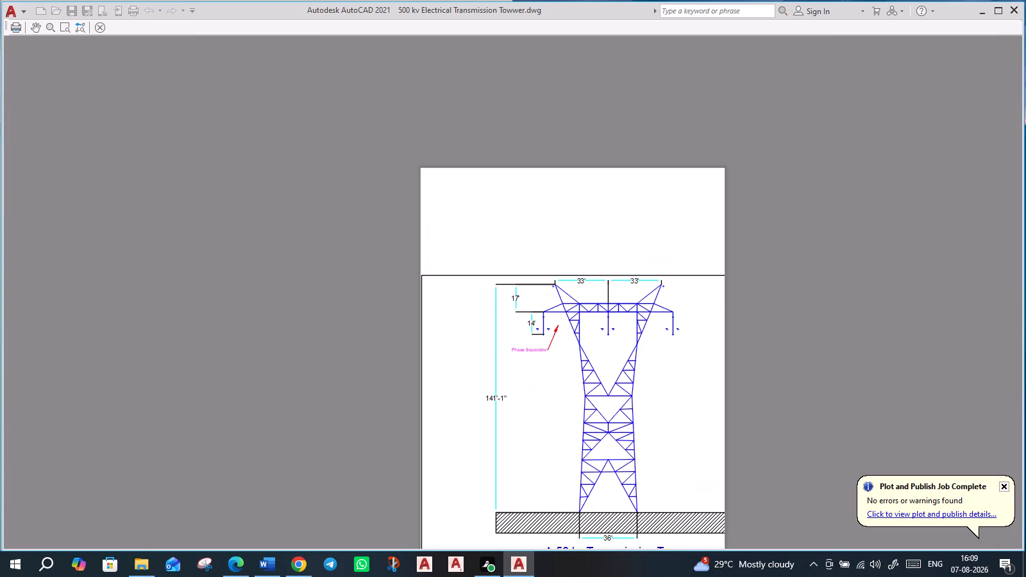
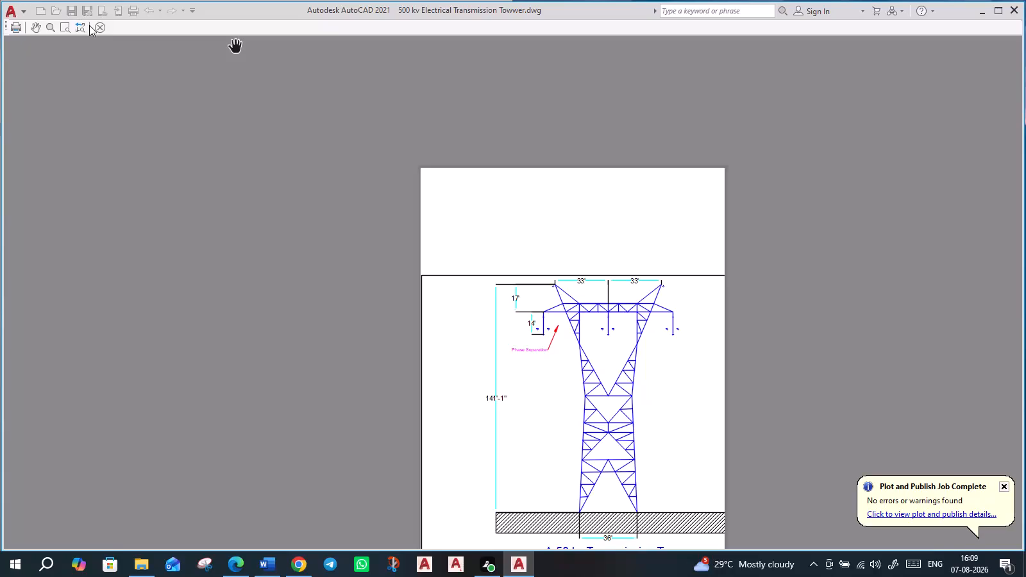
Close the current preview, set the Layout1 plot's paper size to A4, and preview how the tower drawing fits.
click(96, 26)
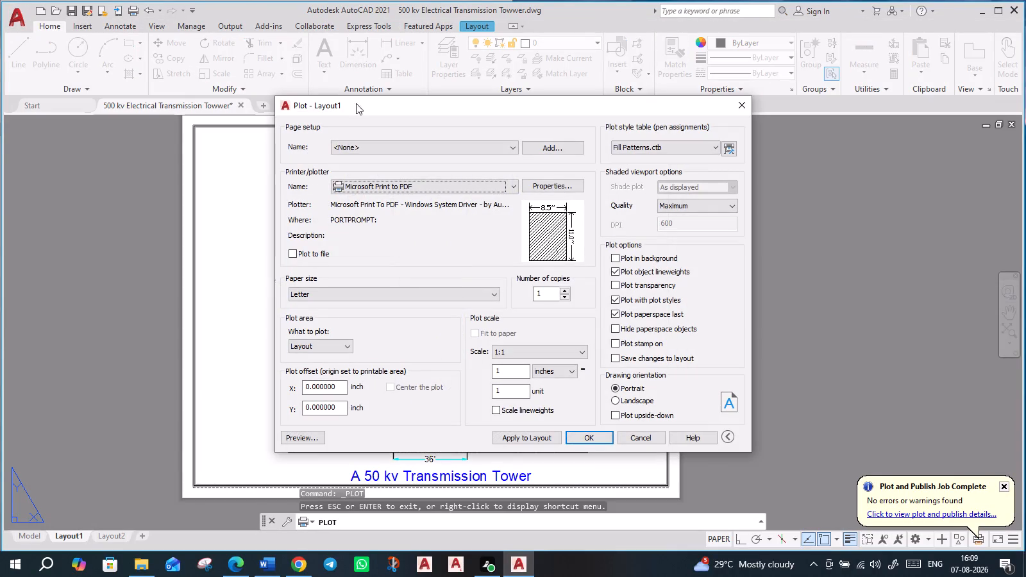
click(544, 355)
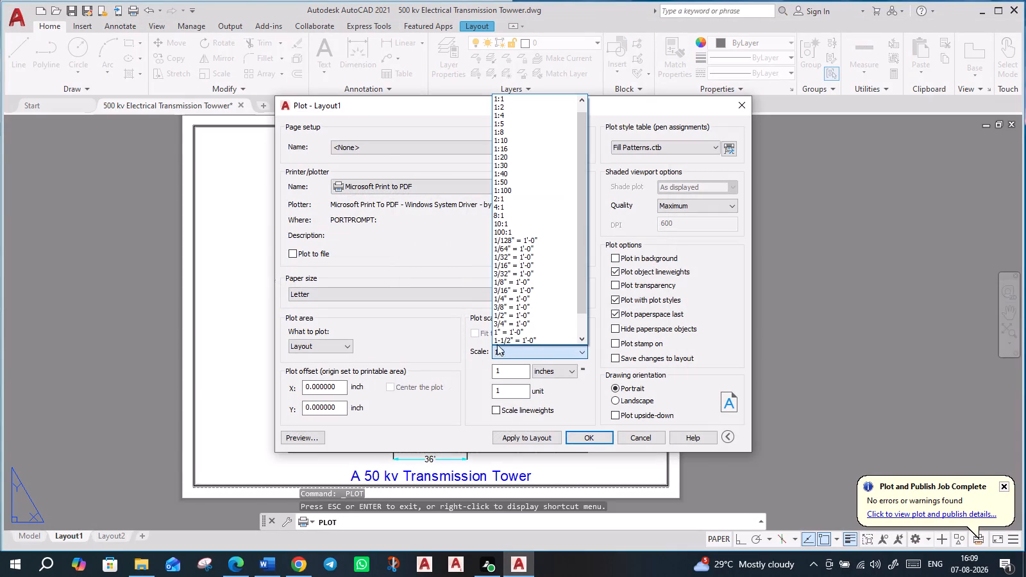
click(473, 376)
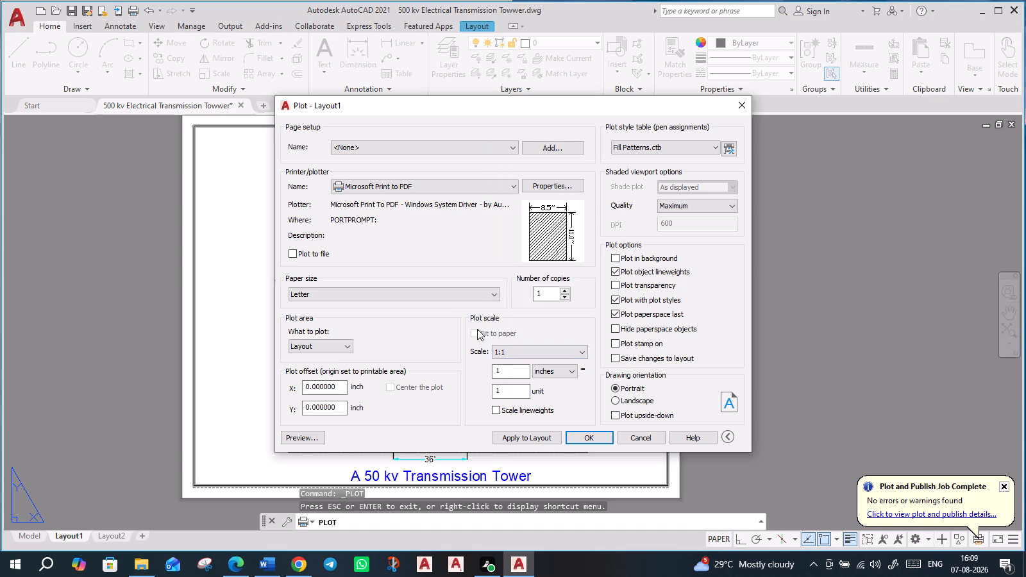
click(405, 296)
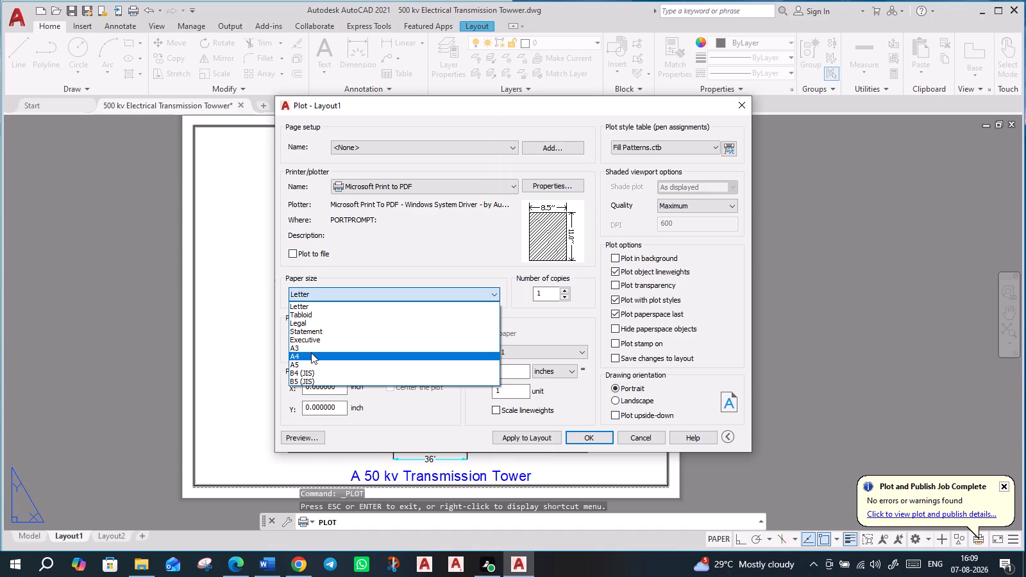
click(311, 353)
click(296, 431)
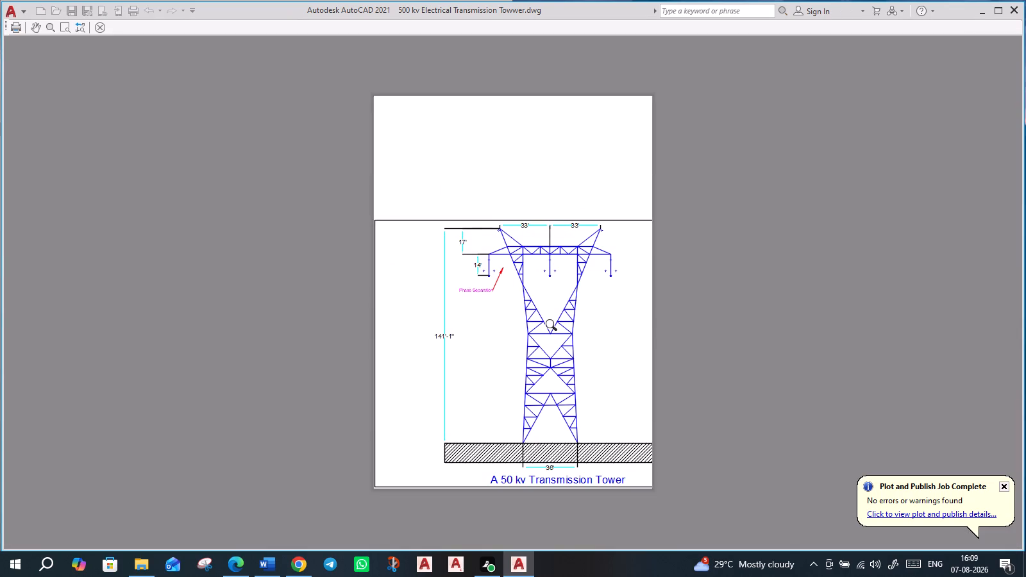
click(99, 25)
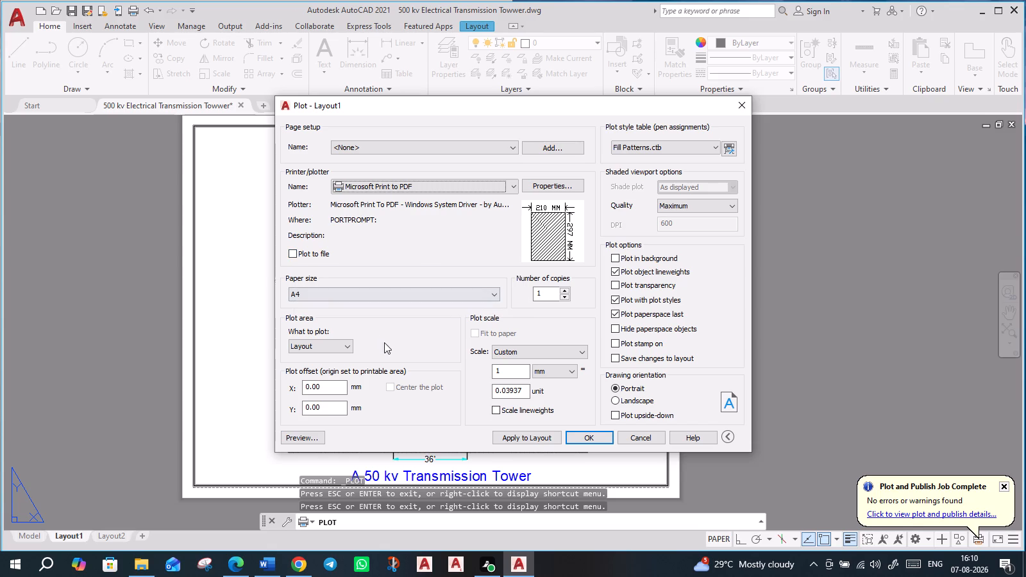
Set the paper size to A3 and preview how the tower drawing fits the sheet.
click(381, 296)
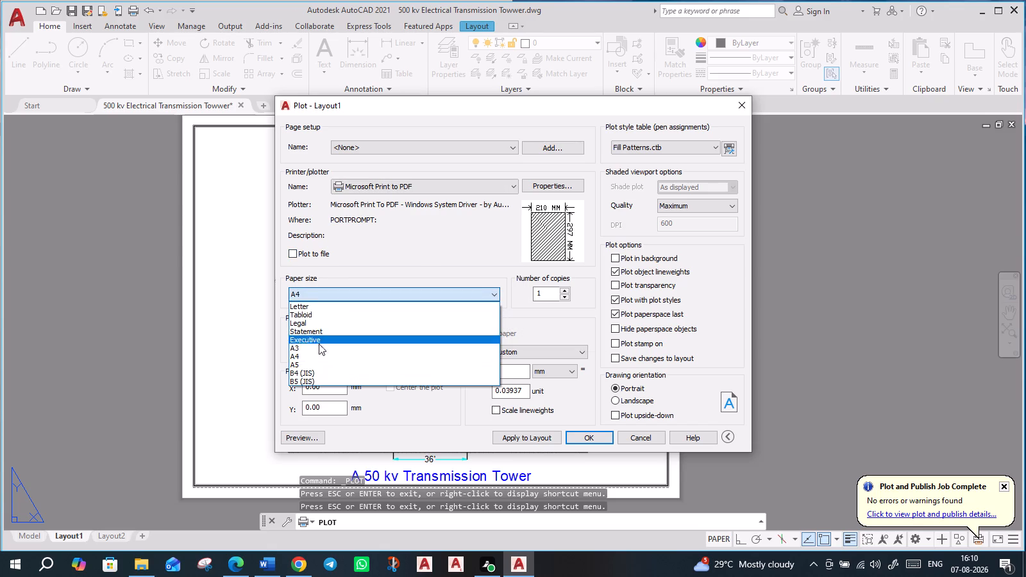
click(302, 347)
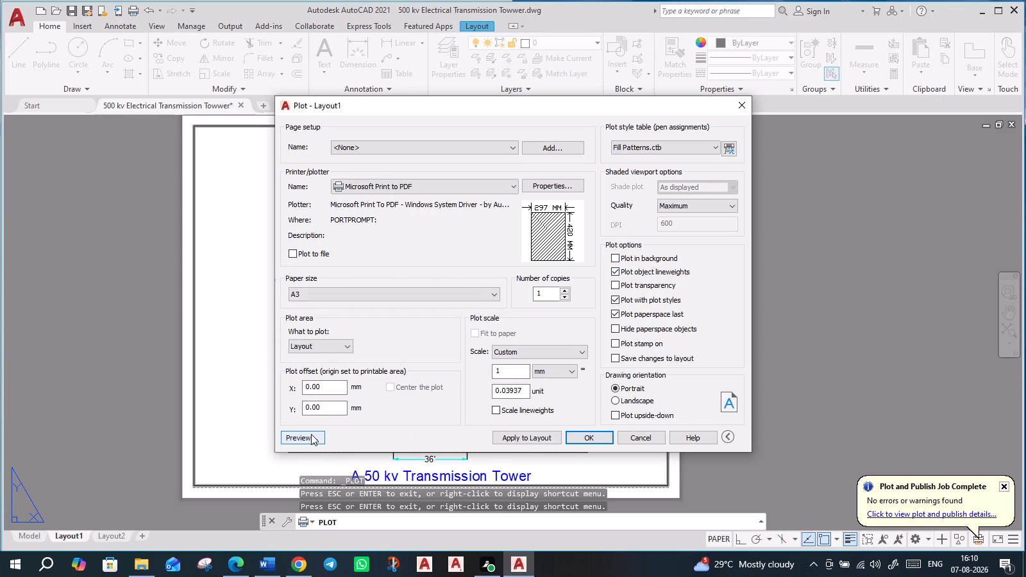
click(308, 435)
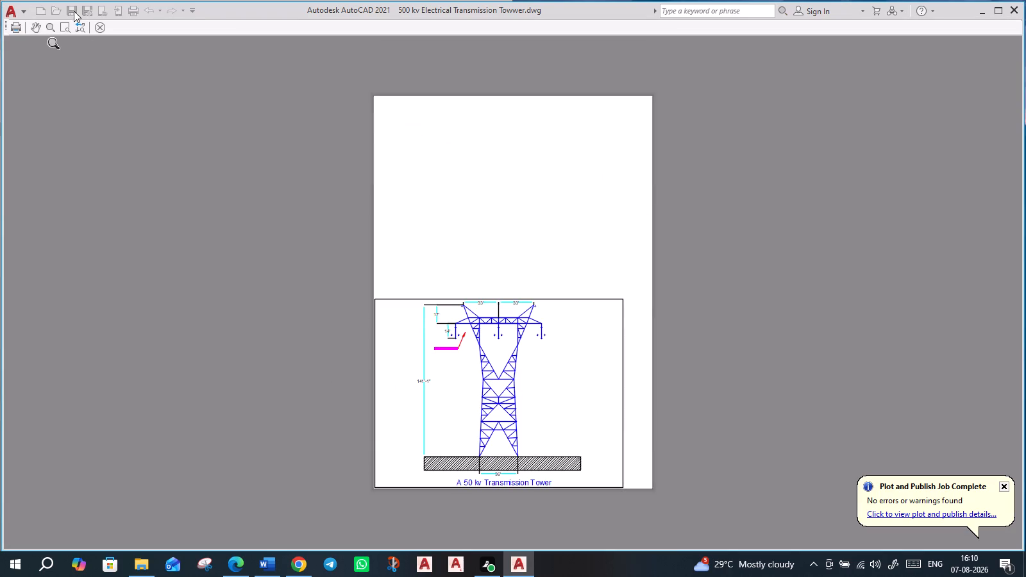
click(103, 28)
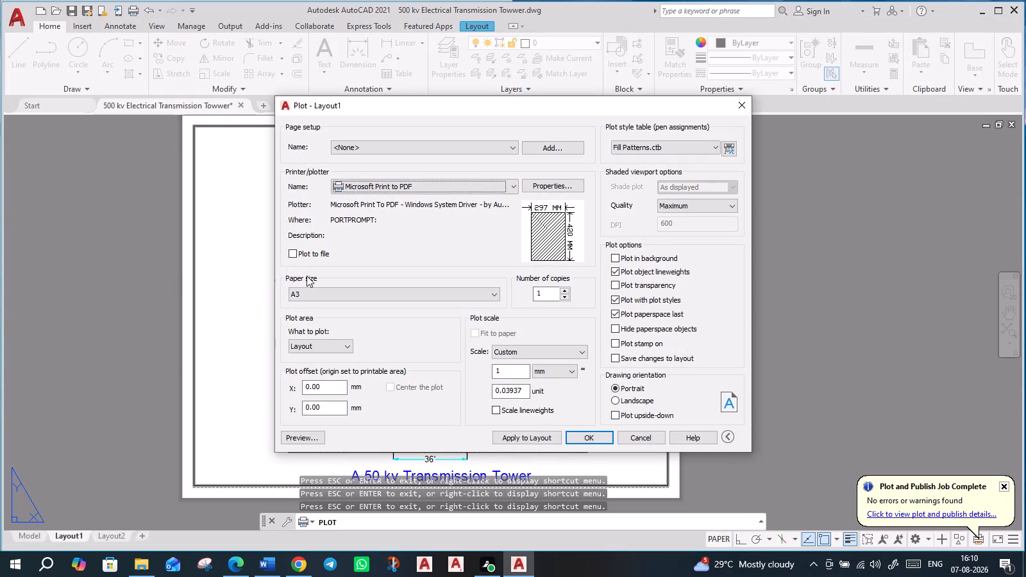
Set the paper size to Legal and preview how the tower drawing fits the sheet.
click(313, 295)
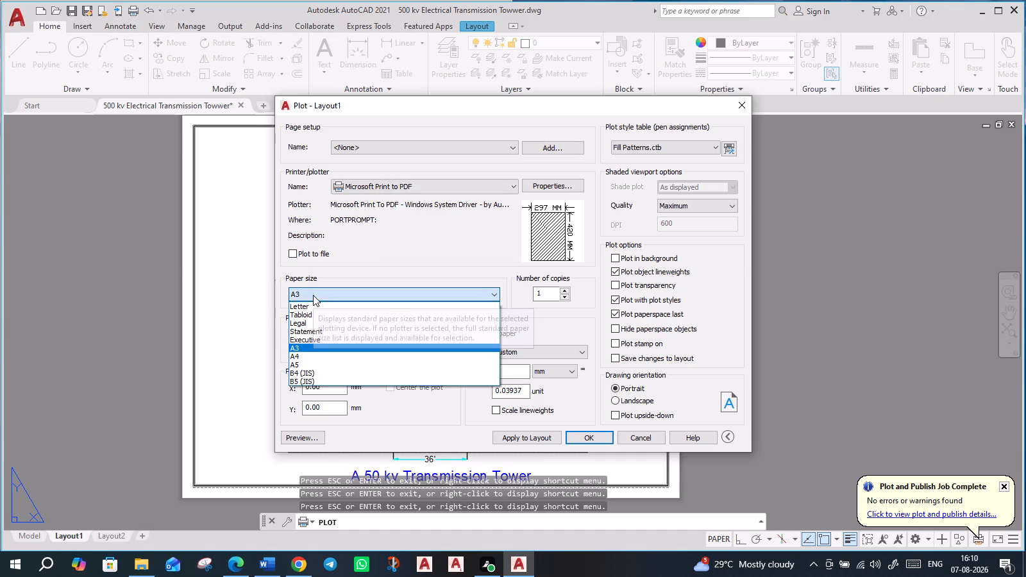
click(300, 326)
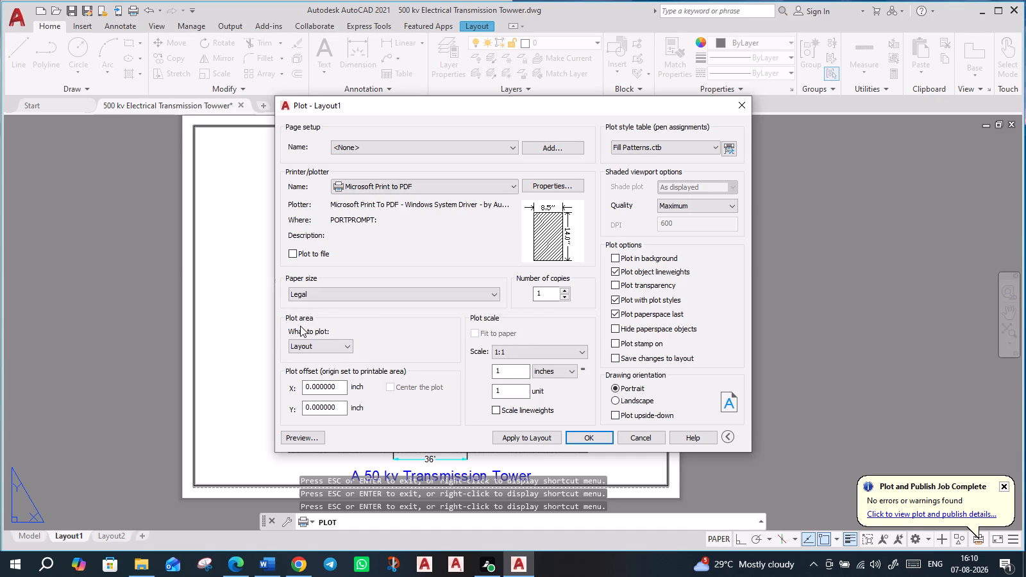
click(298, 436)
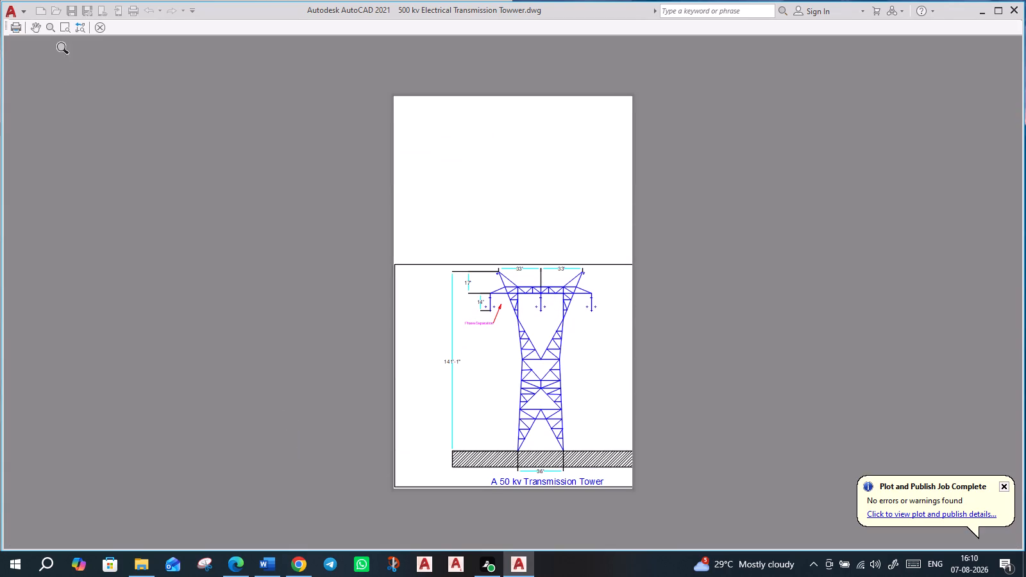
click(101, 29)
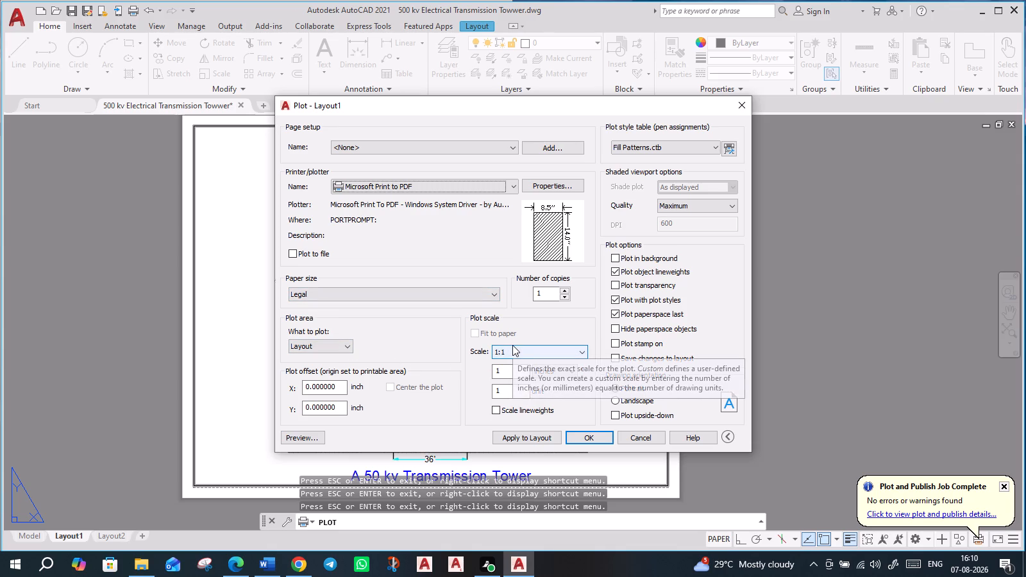
Assign the acad.ctb plot style table to the Layout1 plot.
click(693, 147)
click(659, 171)
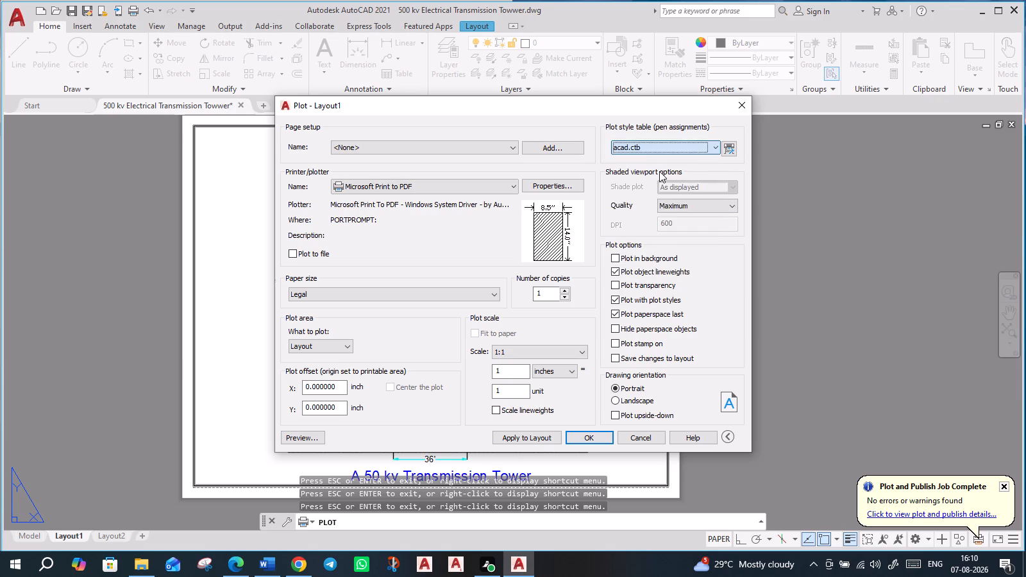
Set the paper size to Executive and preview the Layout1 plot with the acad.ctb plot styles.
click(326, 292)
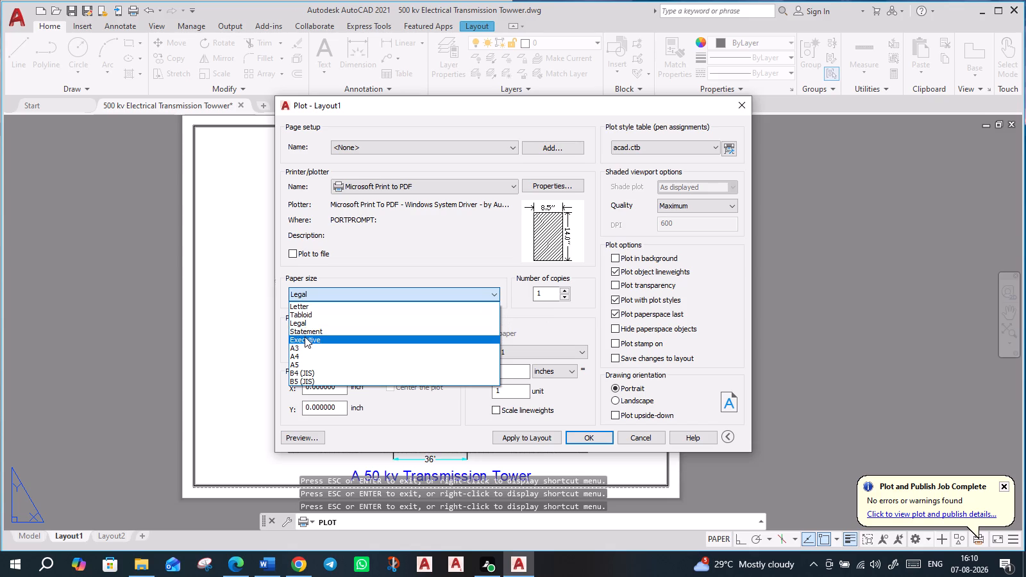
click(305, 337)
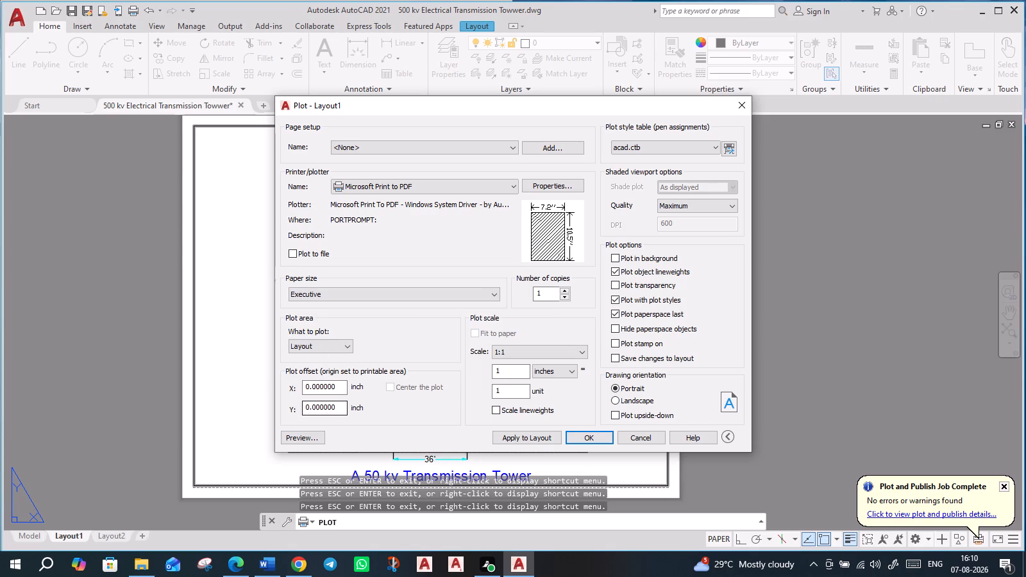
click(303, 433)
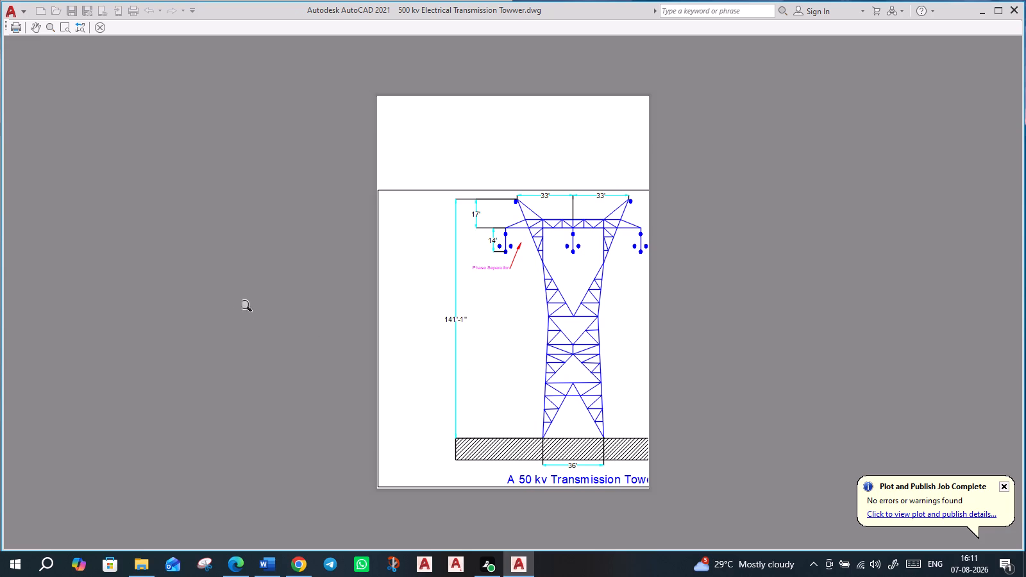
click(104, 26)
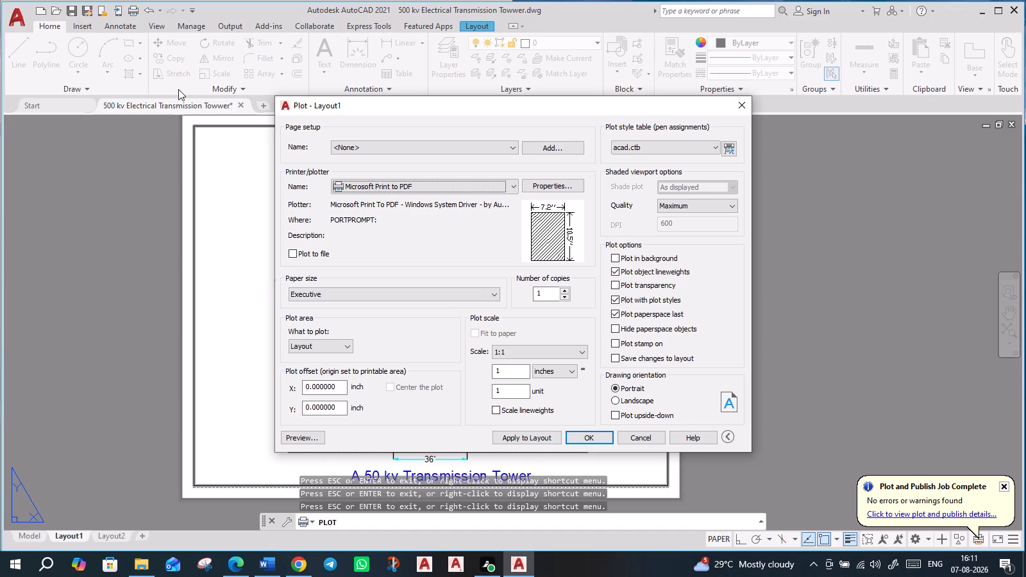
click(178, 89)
Set the paper size to Letter and preview the Layout1 plot with the acad.ctb plot styles.
click(349, 296)
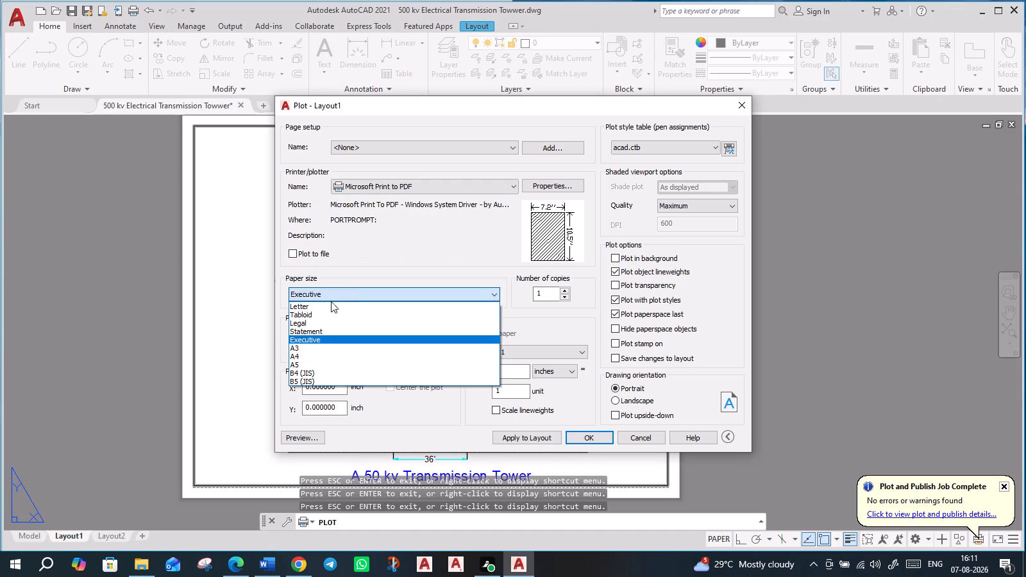
click(301, 305)
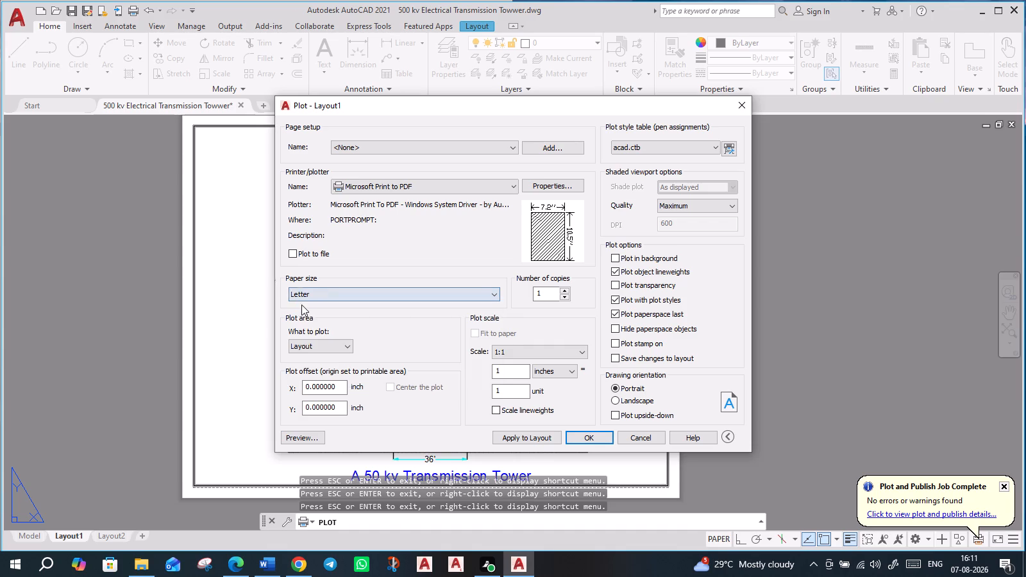
click(299, 440)
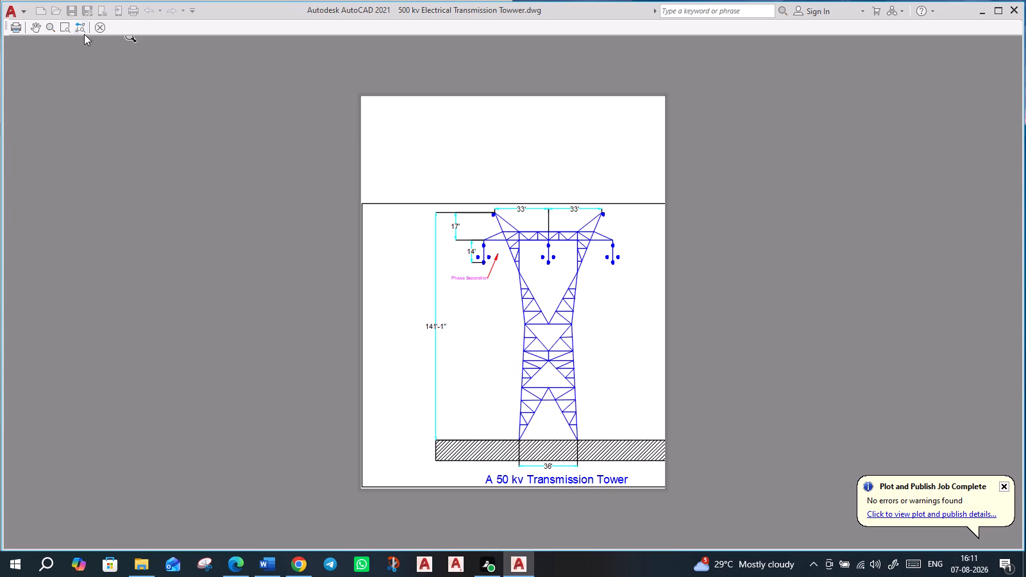
click(100, 24)
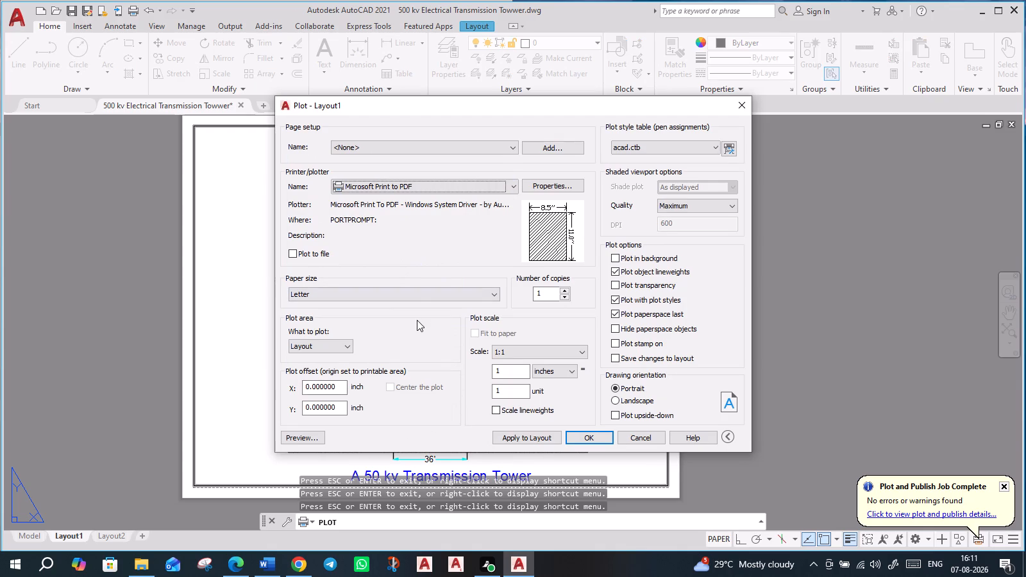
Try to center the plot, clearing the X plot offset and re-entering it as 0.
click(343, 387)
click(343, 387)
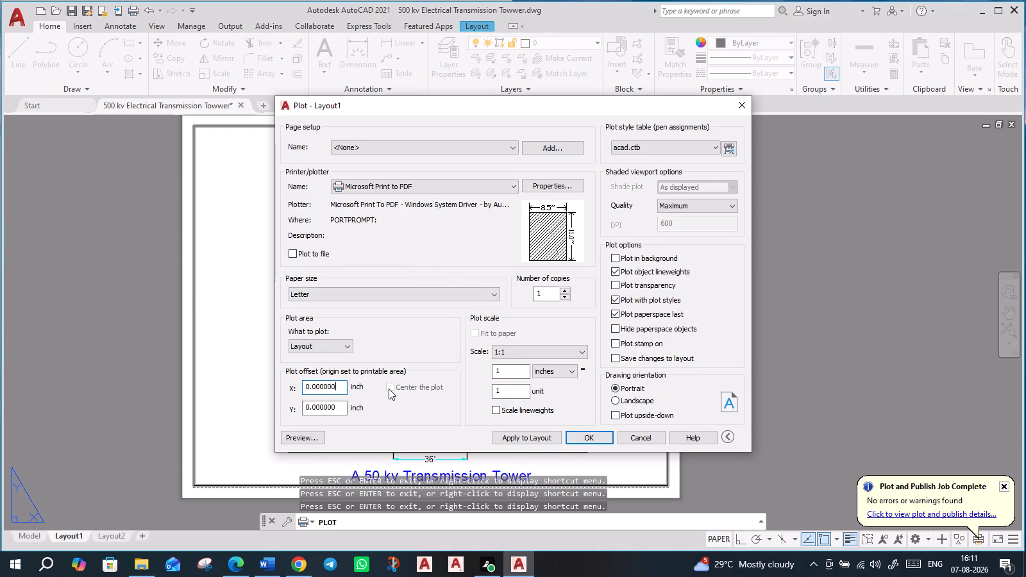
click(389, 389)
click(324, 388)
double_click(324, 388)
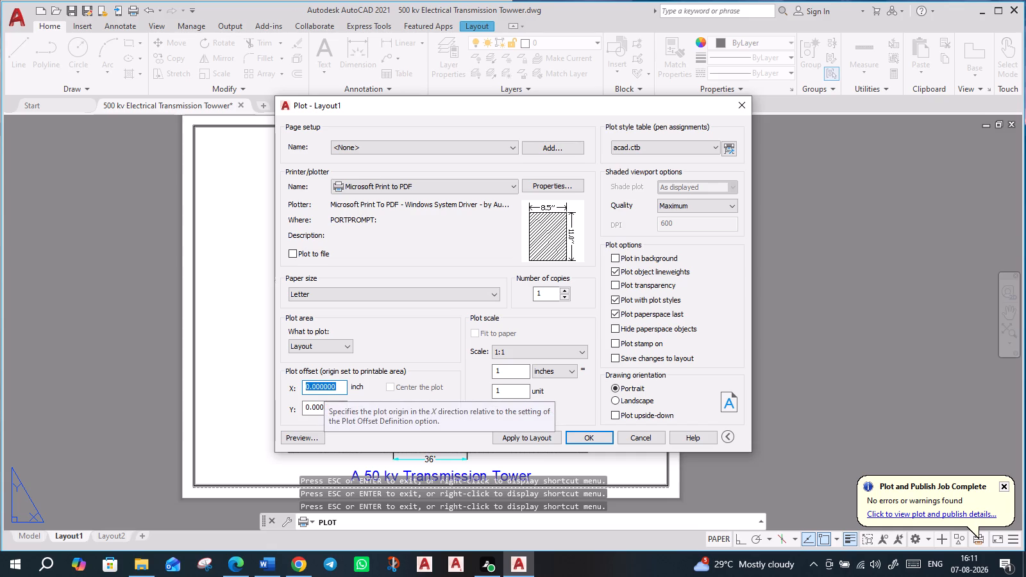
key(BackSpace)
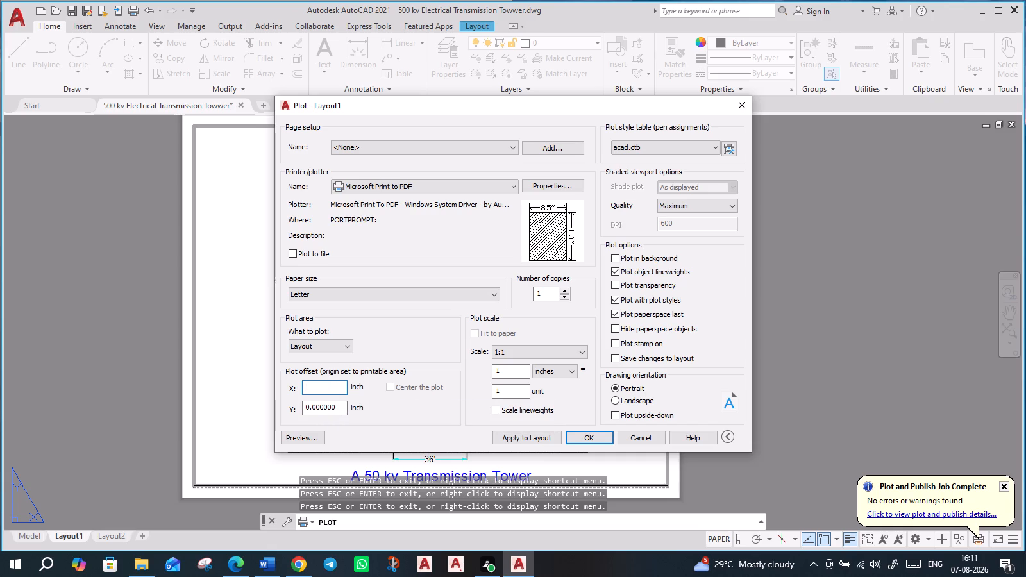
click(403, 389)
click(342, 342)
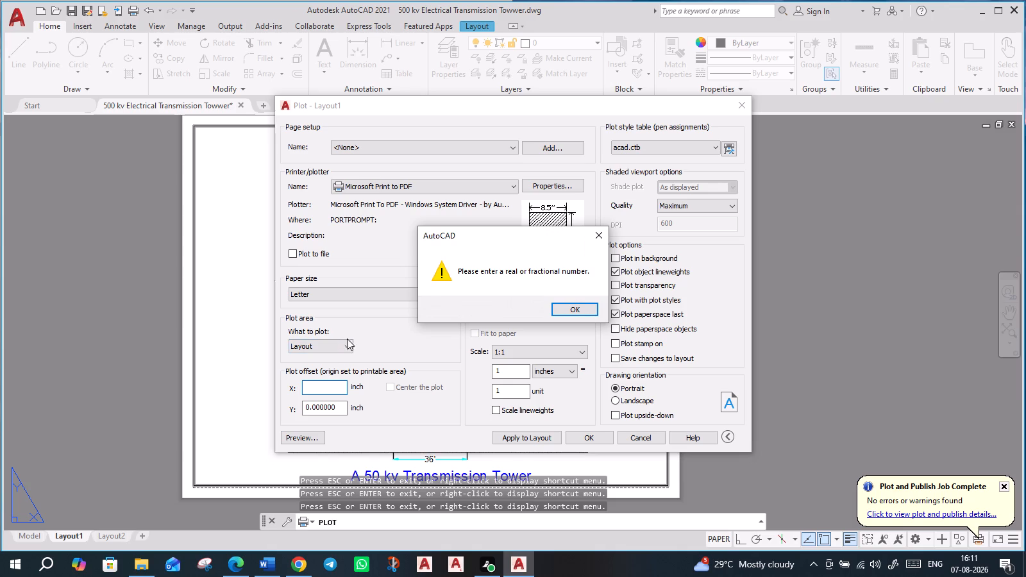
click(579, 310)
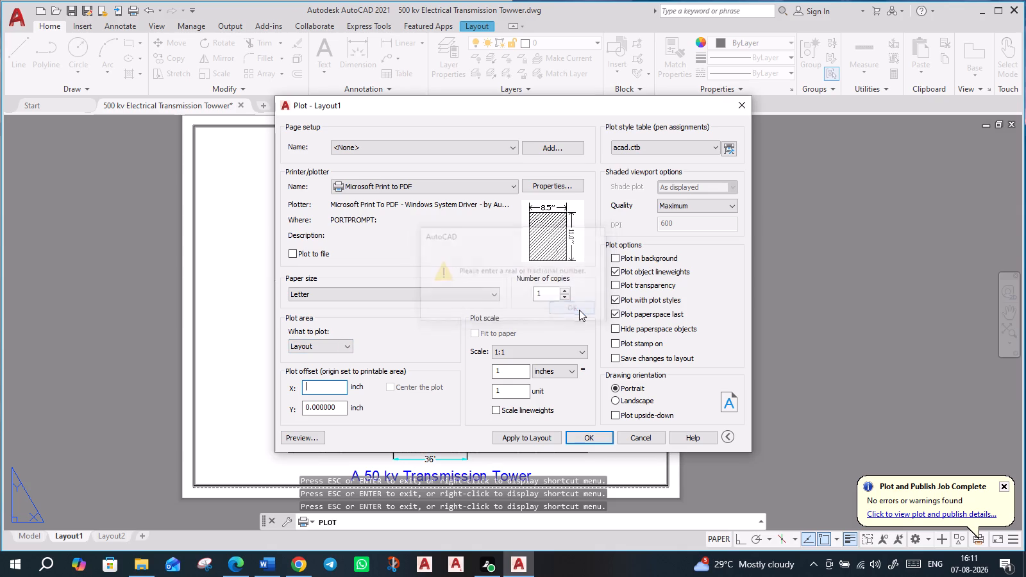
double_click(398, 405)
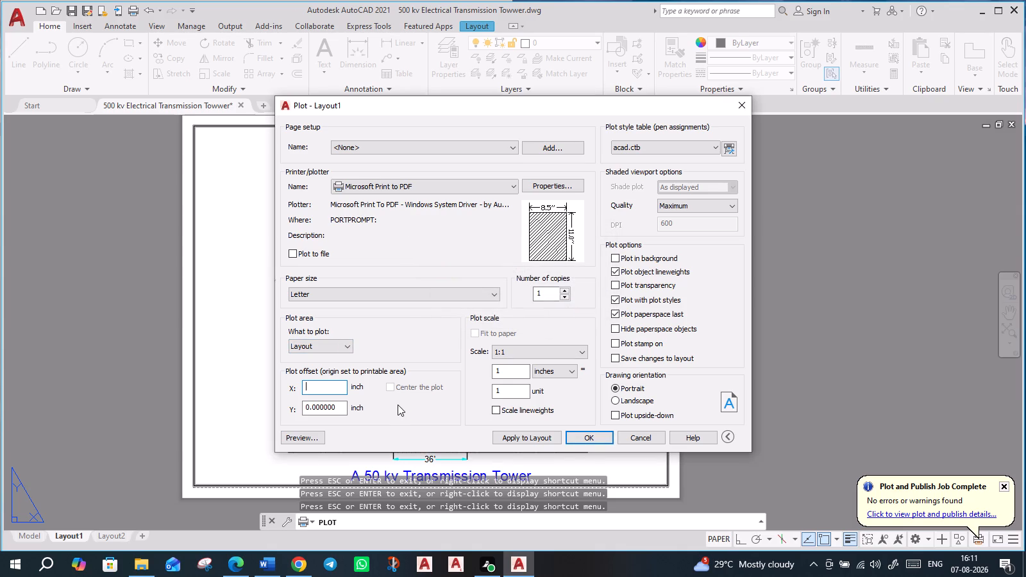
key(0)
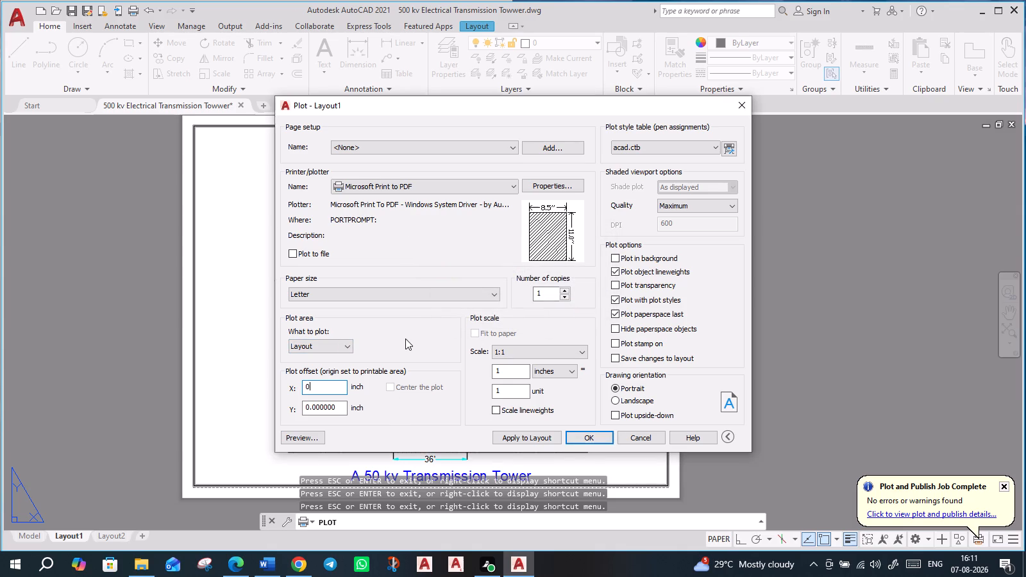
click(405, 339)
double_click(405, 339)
Select Layout as the area to plot.
click(332, 347)
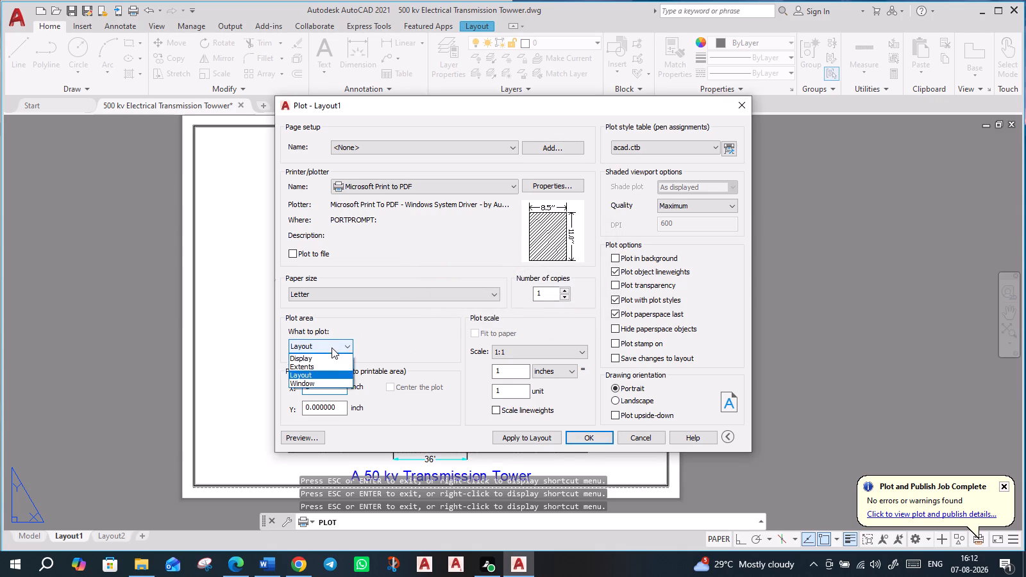
click(307, 376)
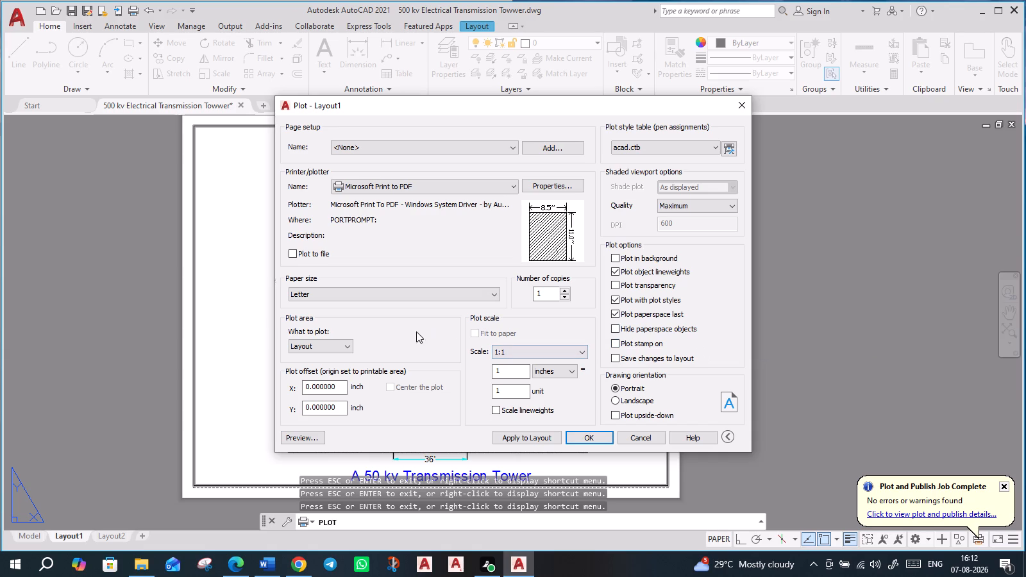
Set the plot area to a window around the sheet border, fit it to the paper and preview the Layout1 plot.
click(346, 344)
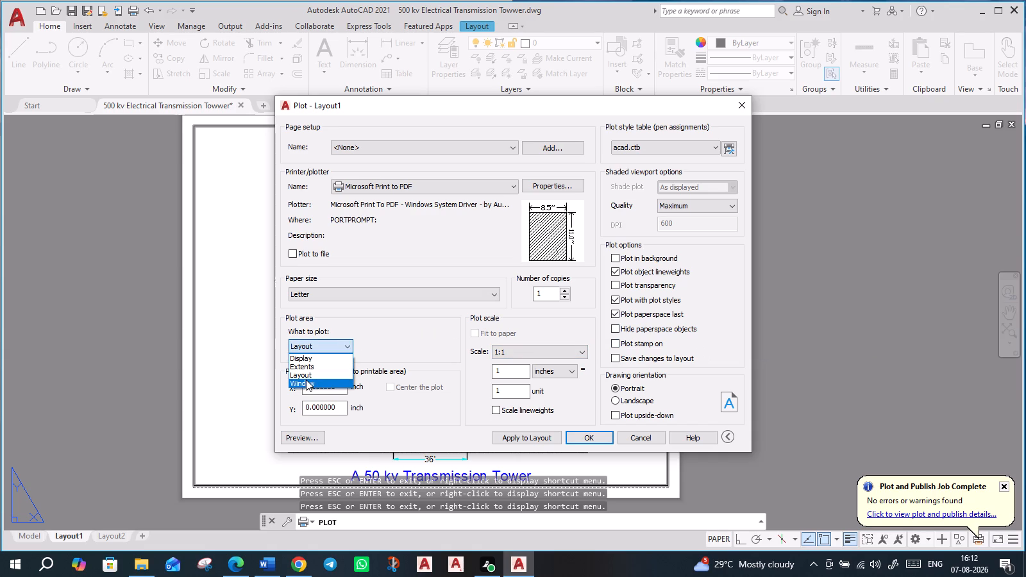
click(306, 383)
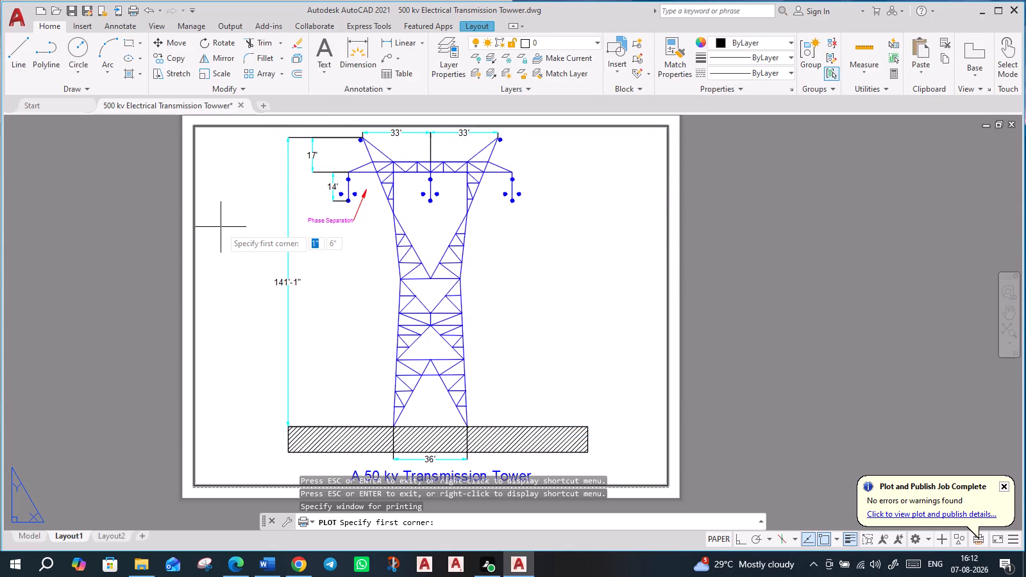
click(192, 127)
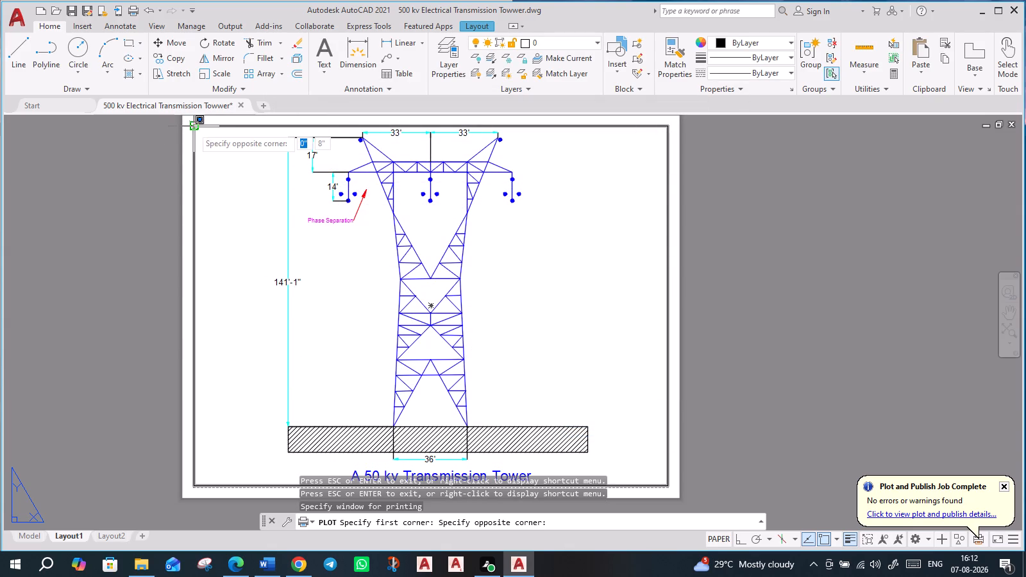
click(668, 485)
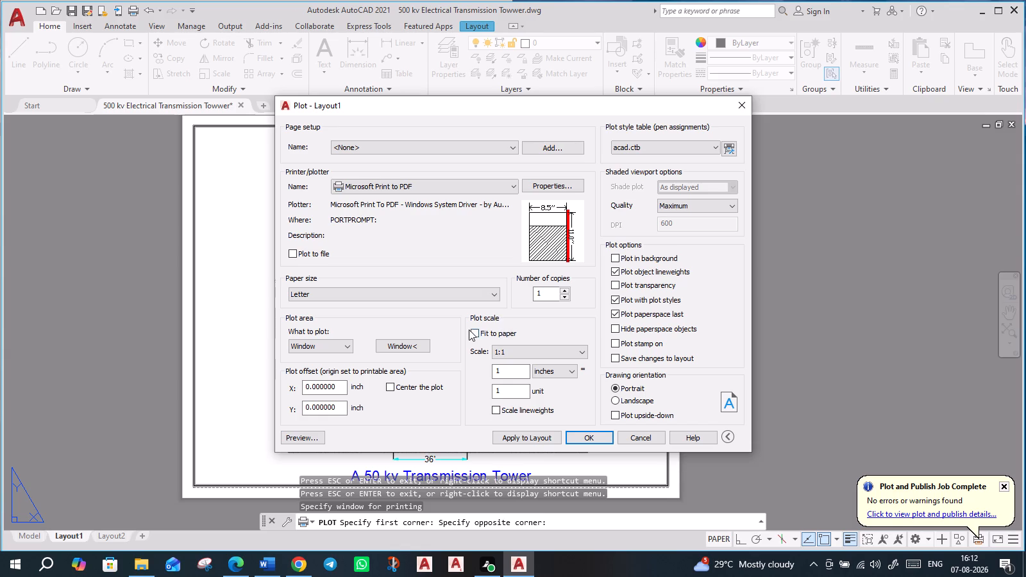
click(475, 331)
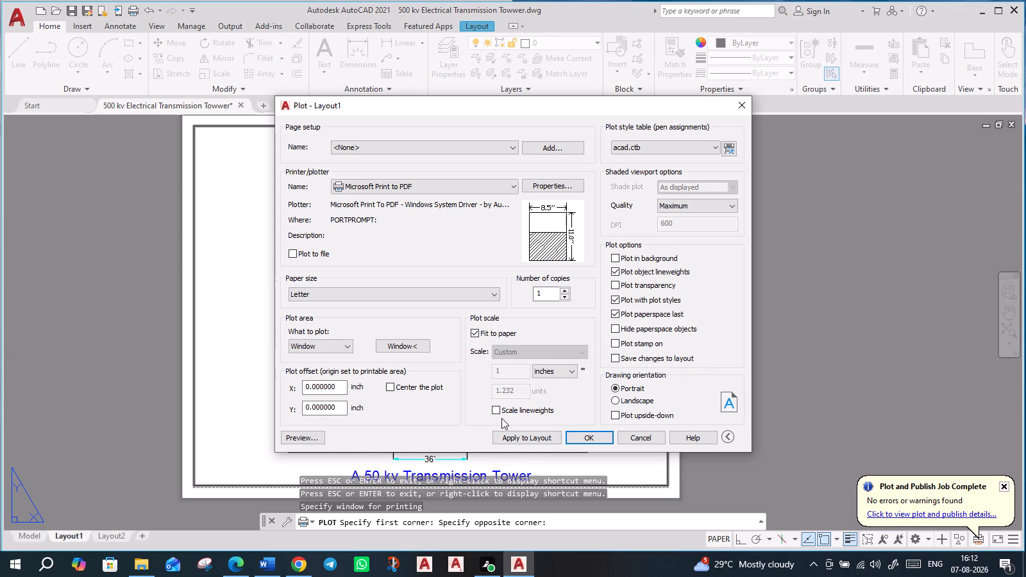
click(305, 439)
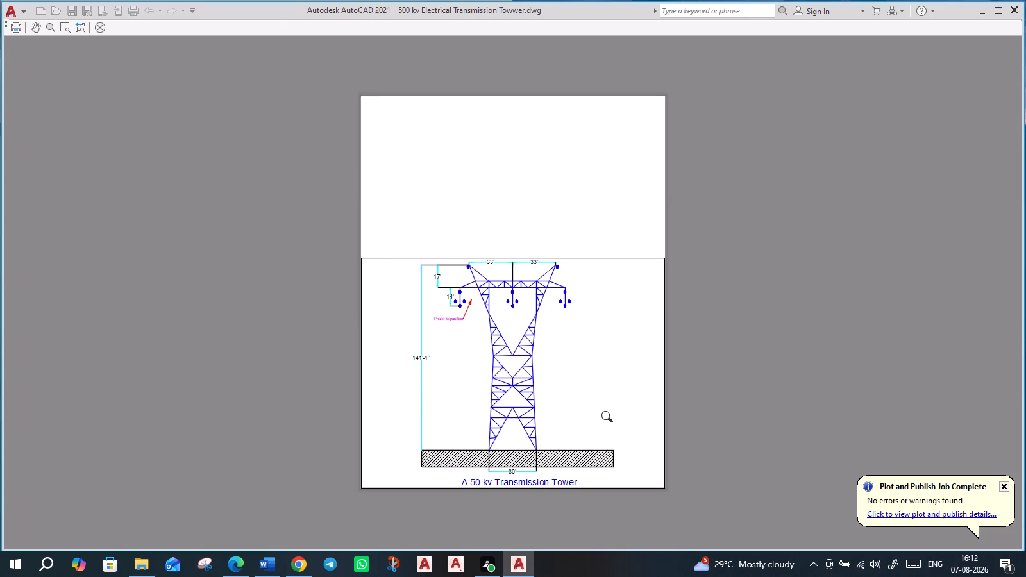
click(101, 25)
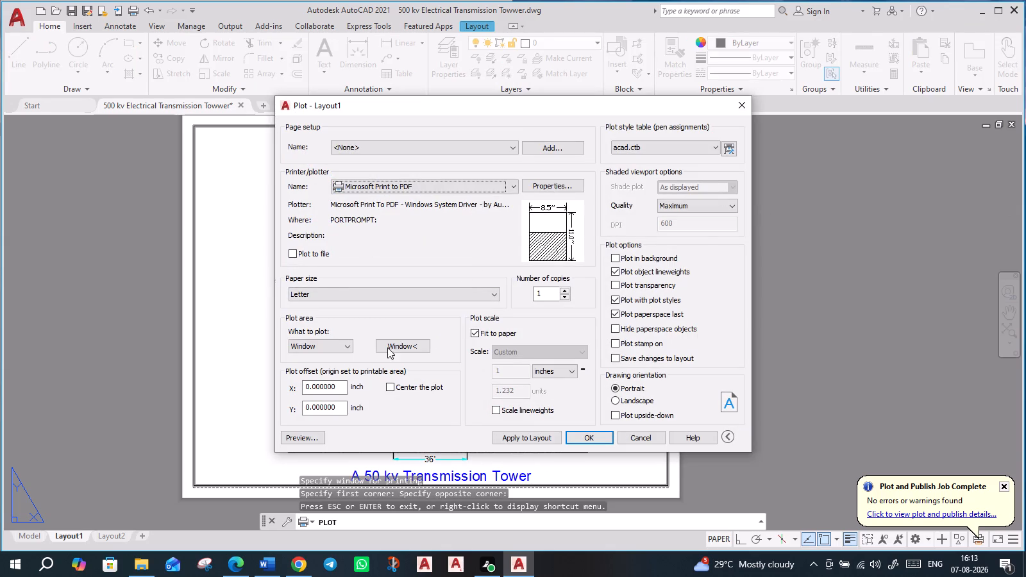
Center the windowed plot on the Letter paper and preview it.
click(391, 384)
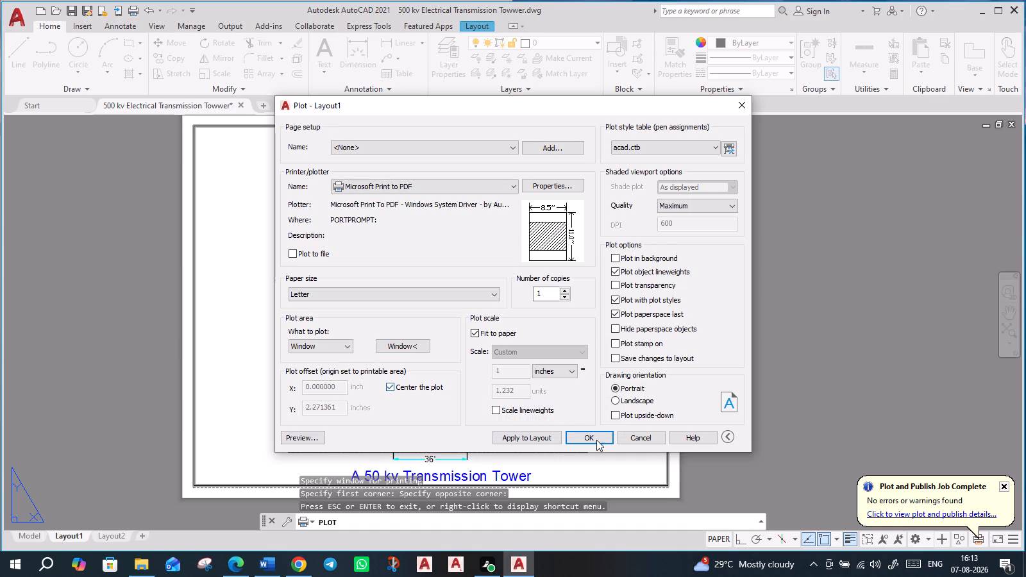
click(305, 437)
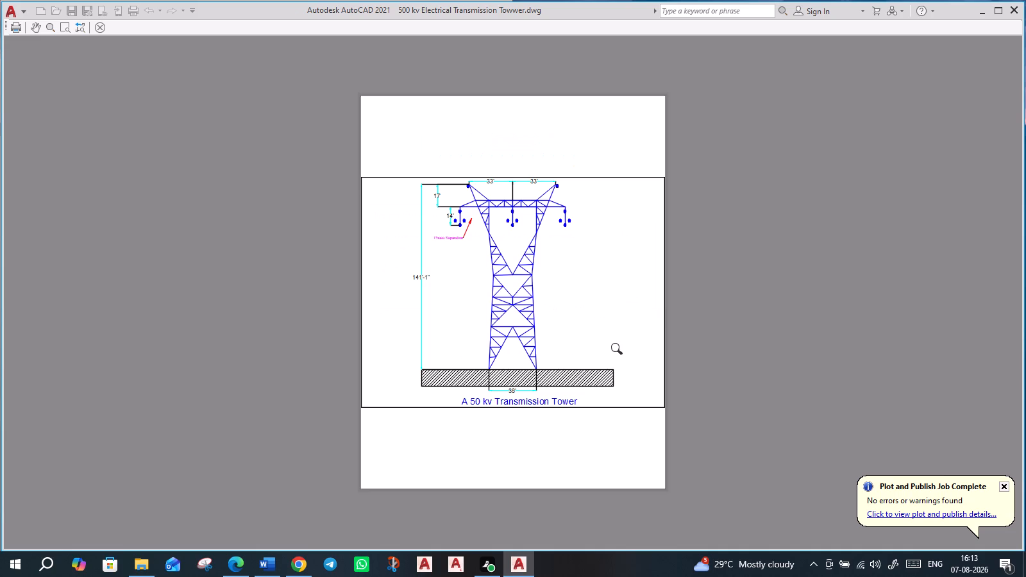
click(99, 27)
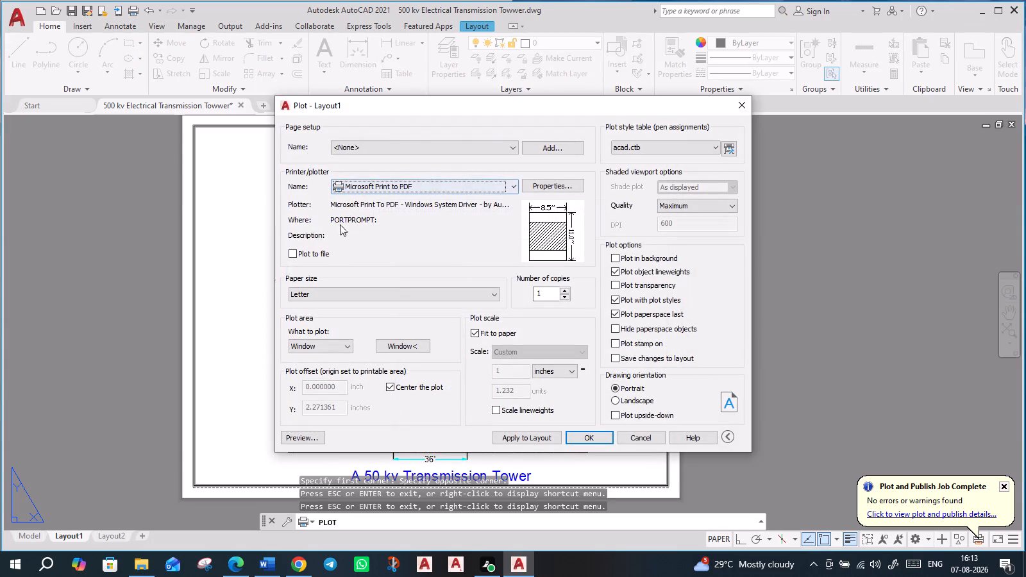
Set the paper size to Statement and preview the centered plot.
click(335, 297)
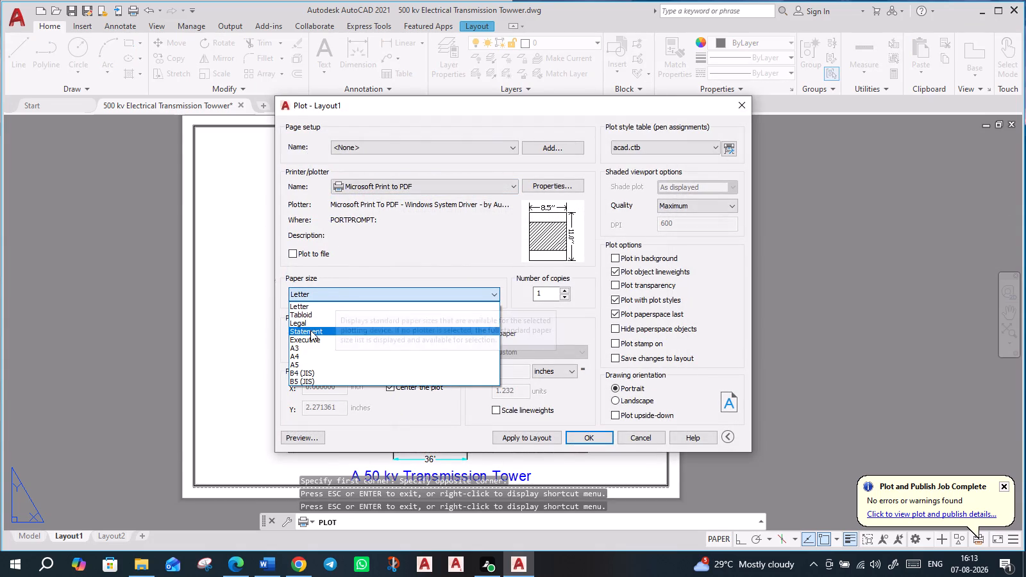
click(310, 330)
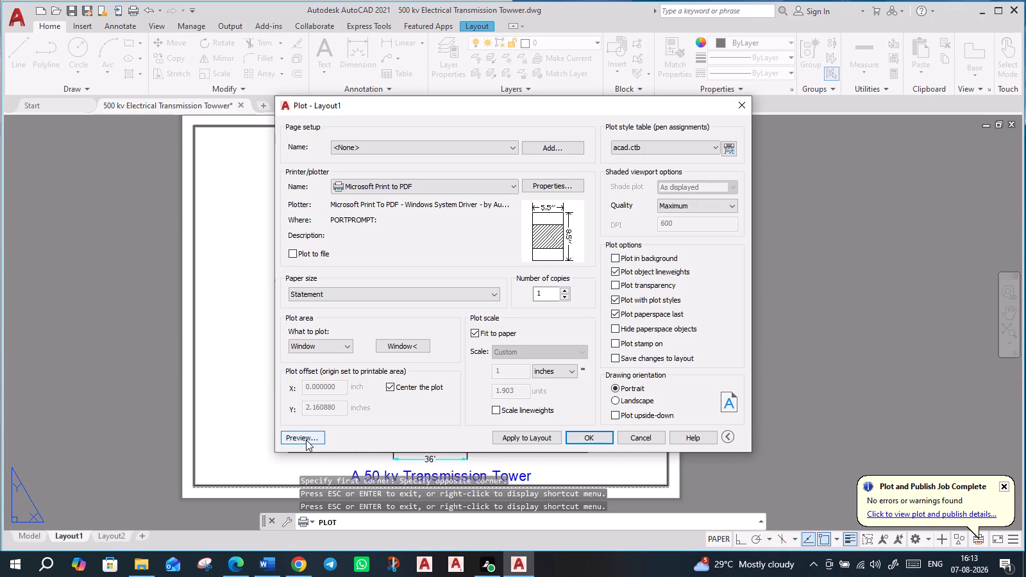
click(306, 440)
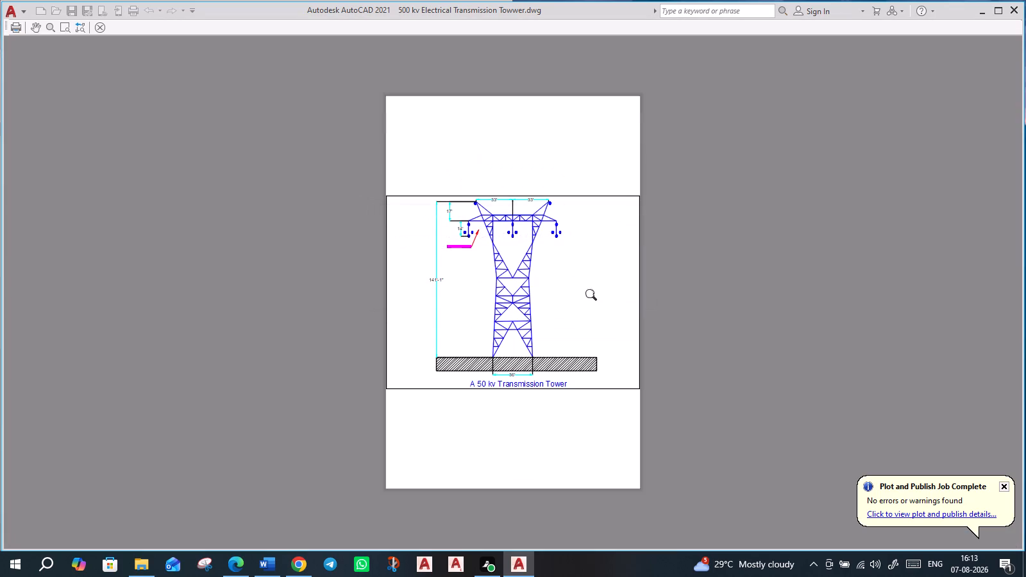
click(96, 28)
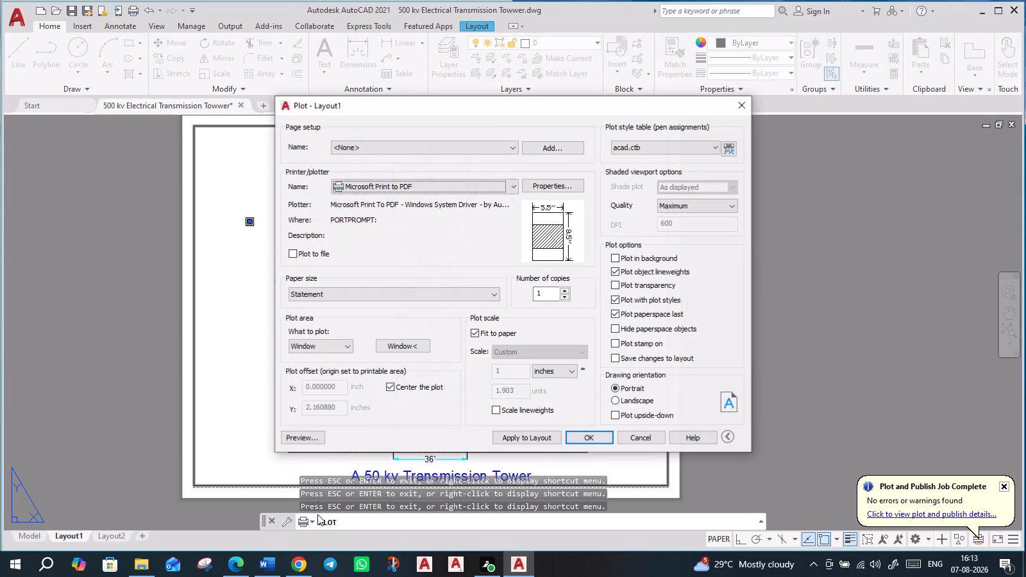
Turn off centering of the plot and preview the Statement-size result.
click(388, 385)
click(296, 435)
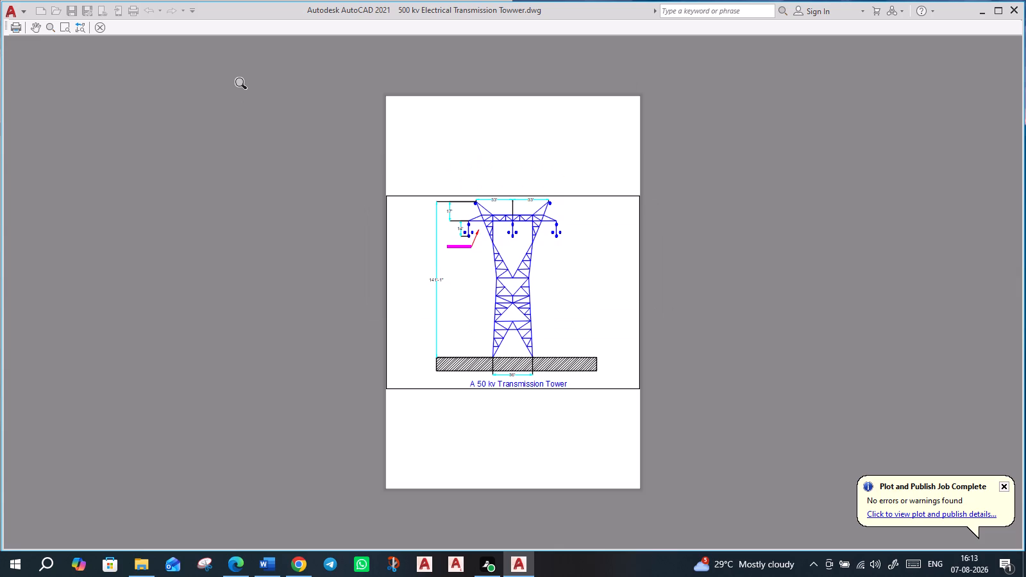
click(102, 24)
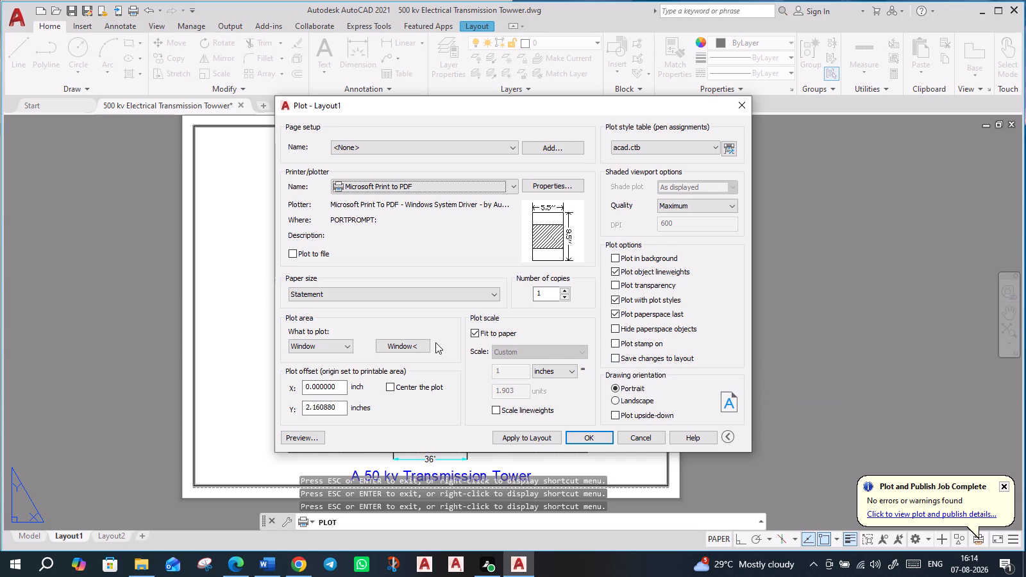
Set the plot area back to Layout and preview the plot on Statement paper.
click(326, 353)
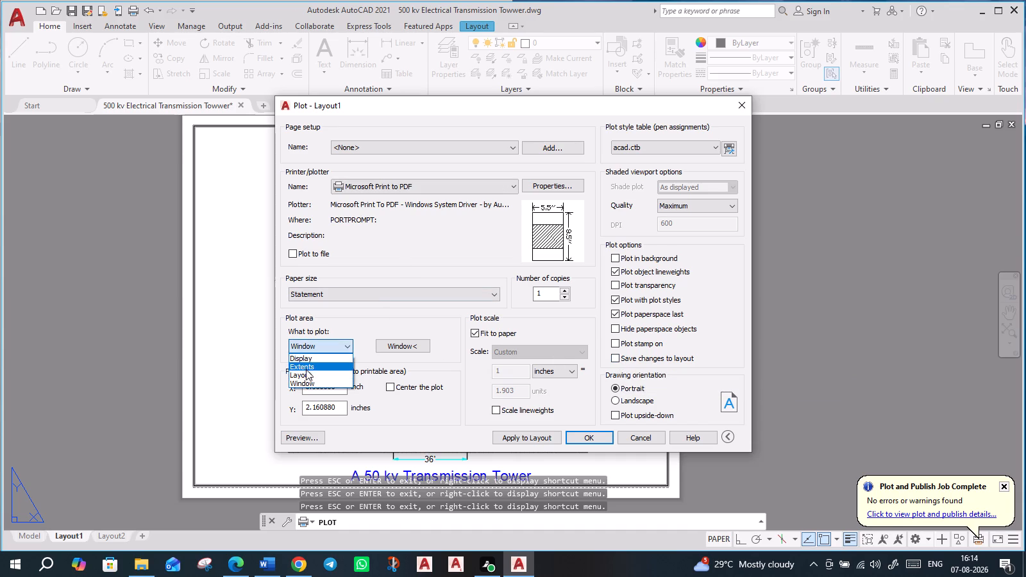
click(306, 373)
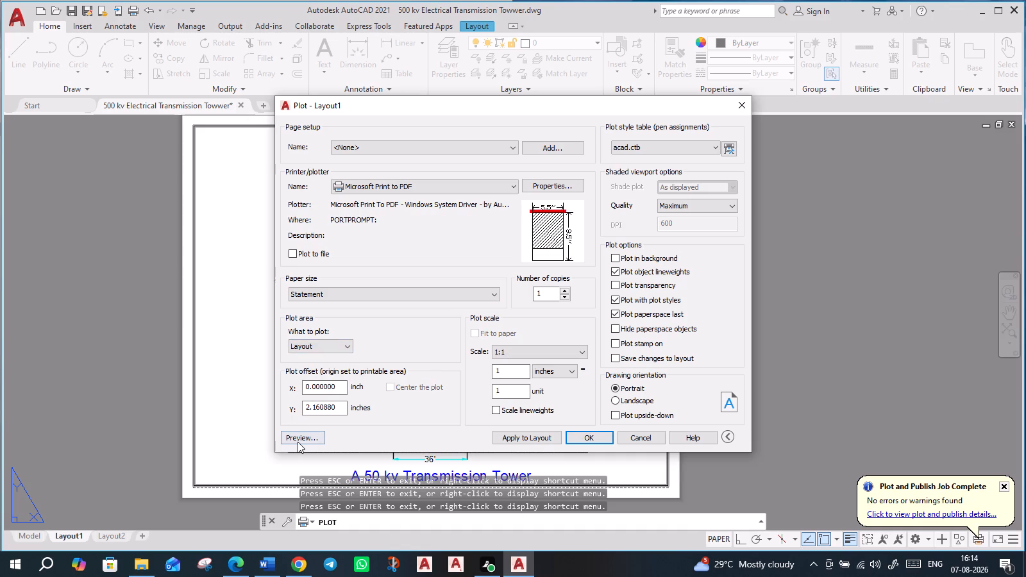
click(298, 442)
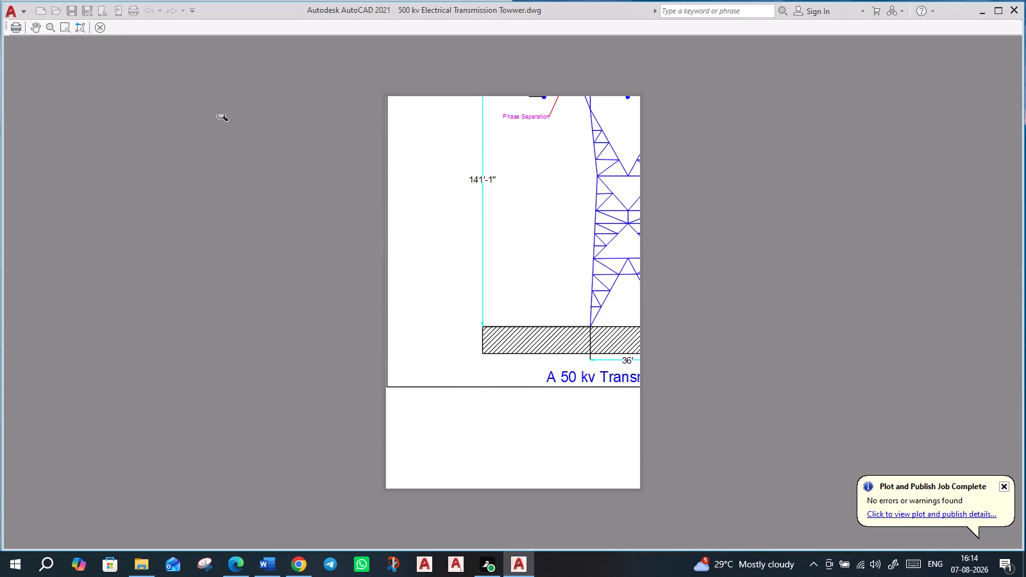
click(102, 31)
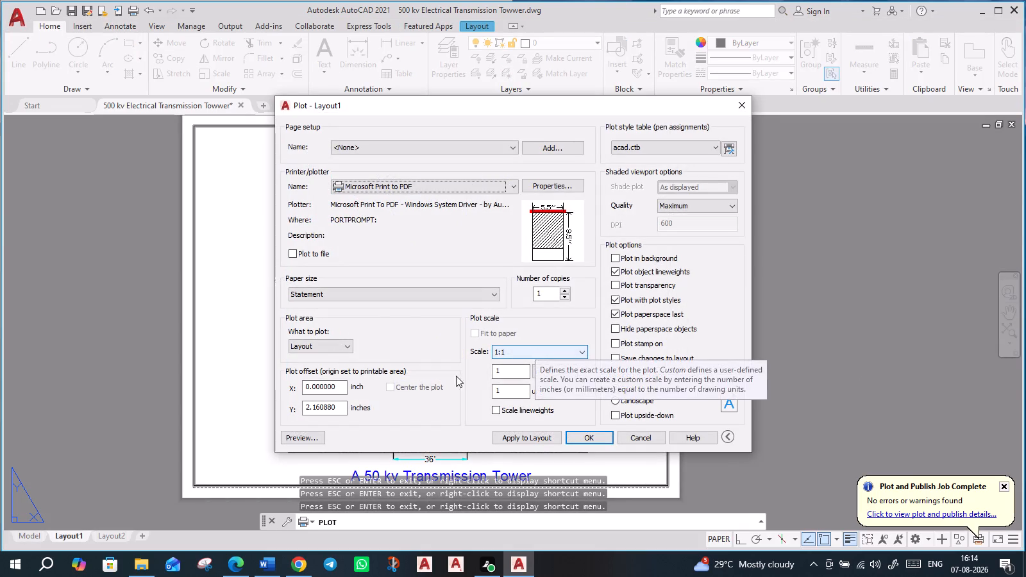
Set the Y plot offset to 0 and preview the layout on Statement paper.
click(339, 410)
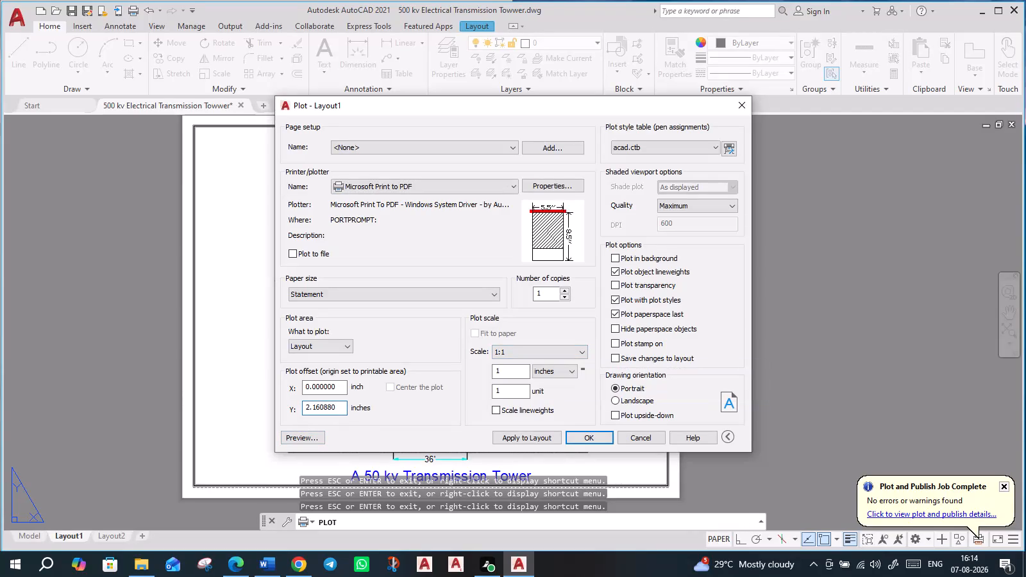
drag(339, 410, 262, 406)
key(0)
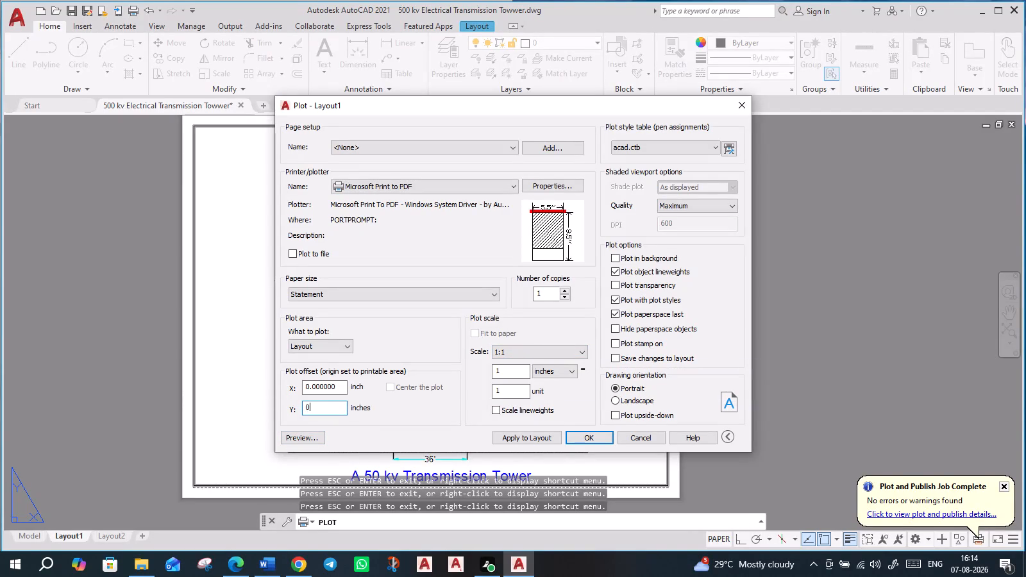
click(305, 438)
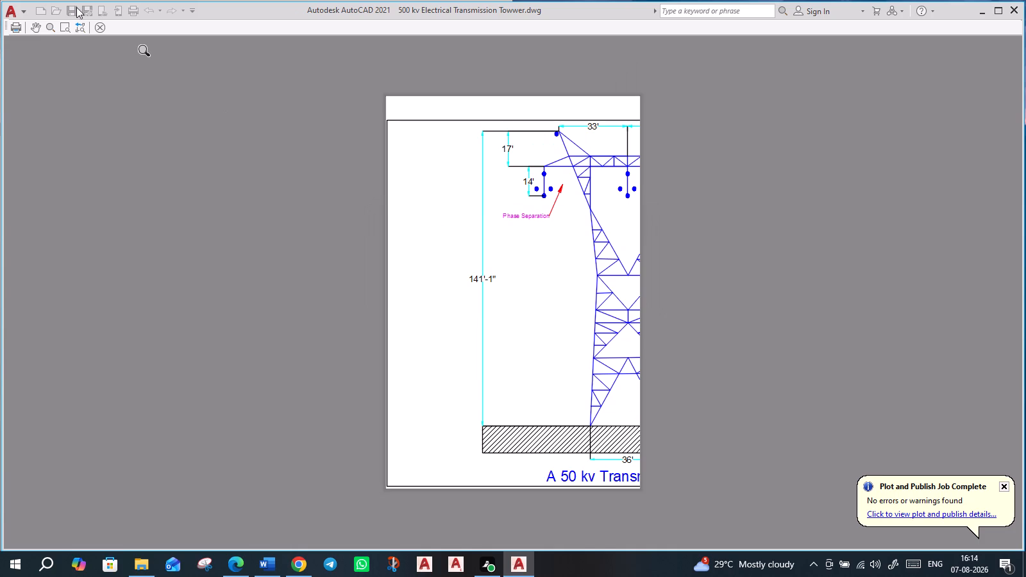
click(99, 28)
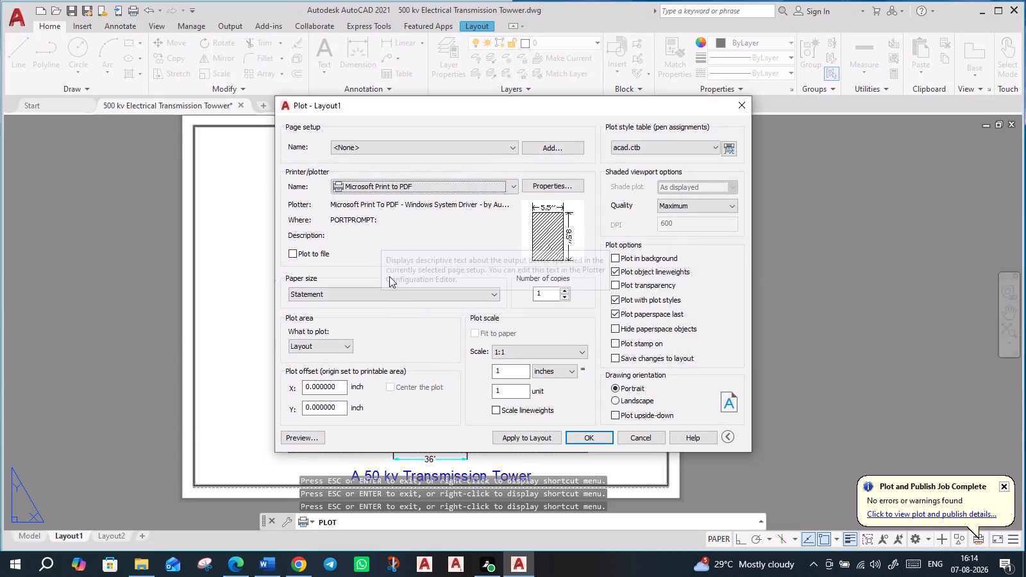
Set the paper size to Letter and preview the Layout1 plot with zero offsets.
click(392, 296)
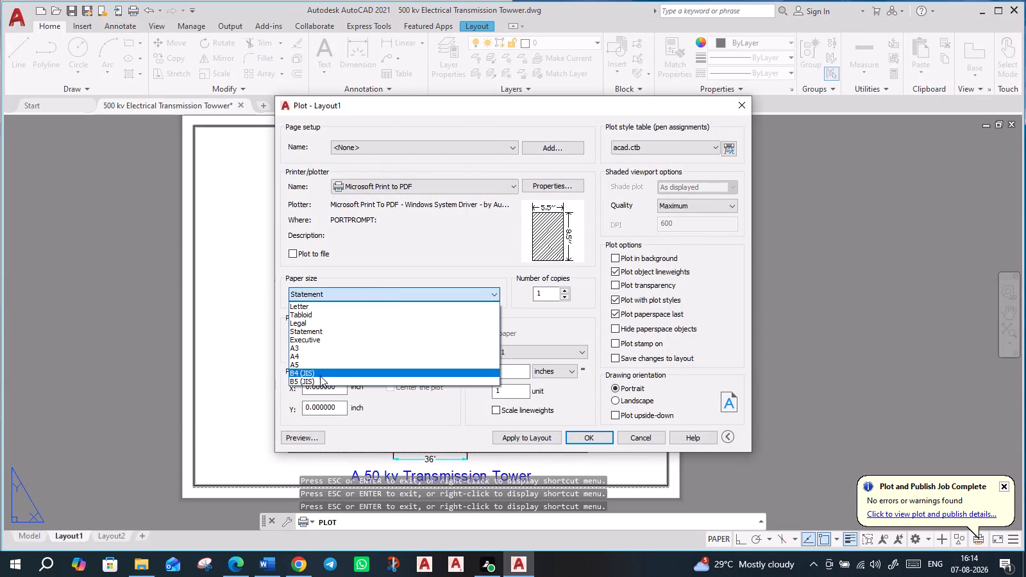
click(321, 322)
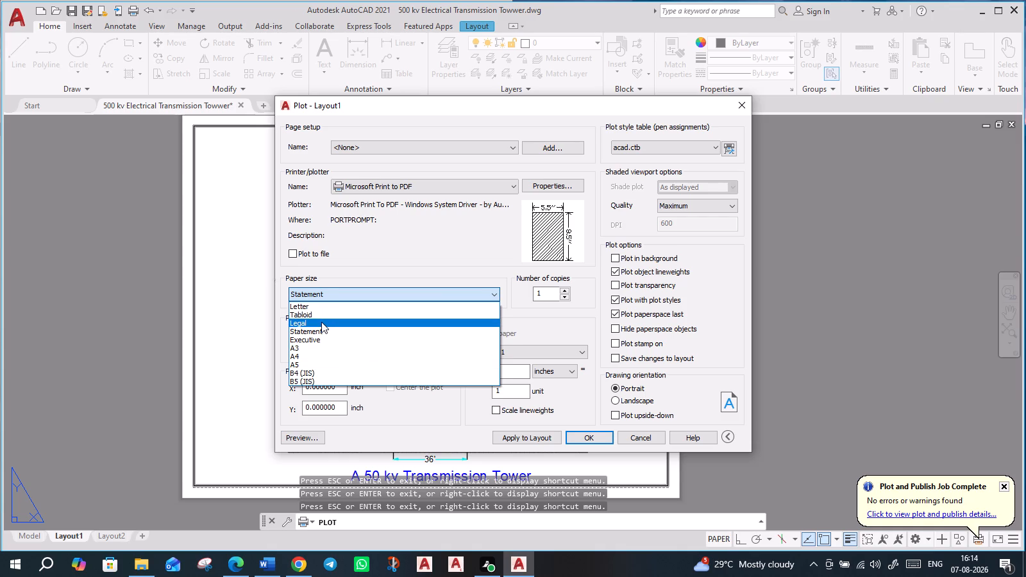
click(332, 295)
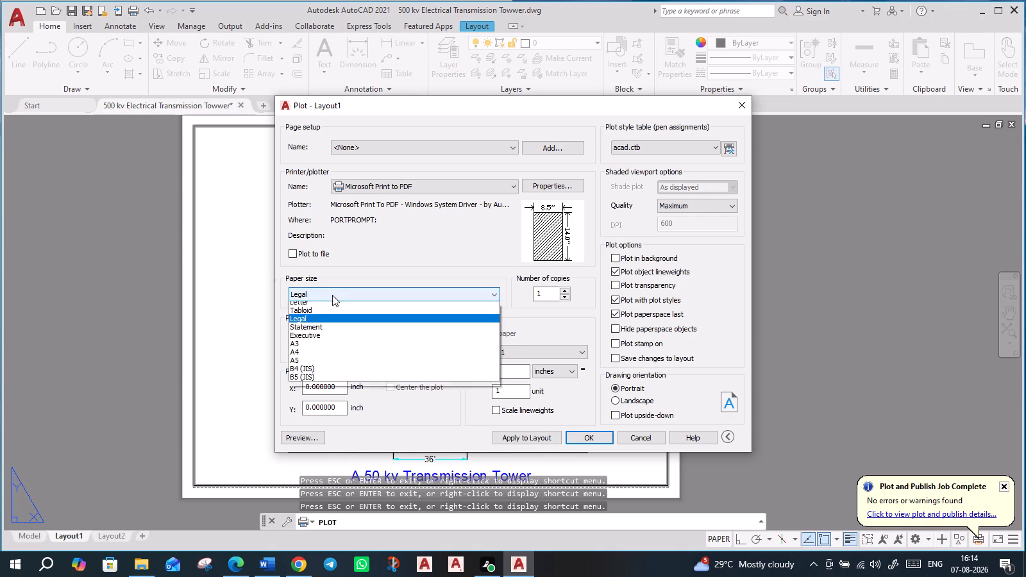
click(317, 306)
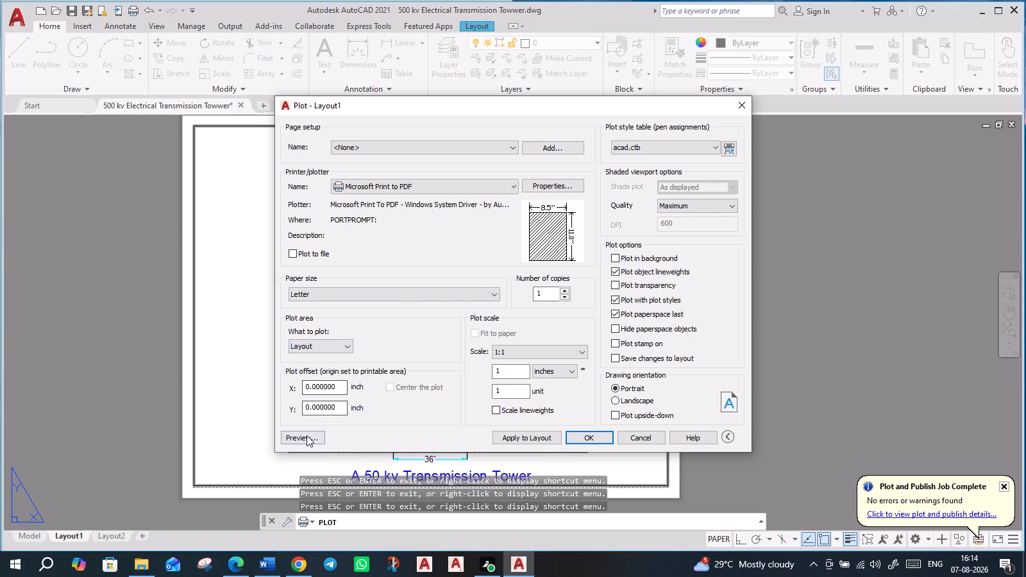
click(307, 437)
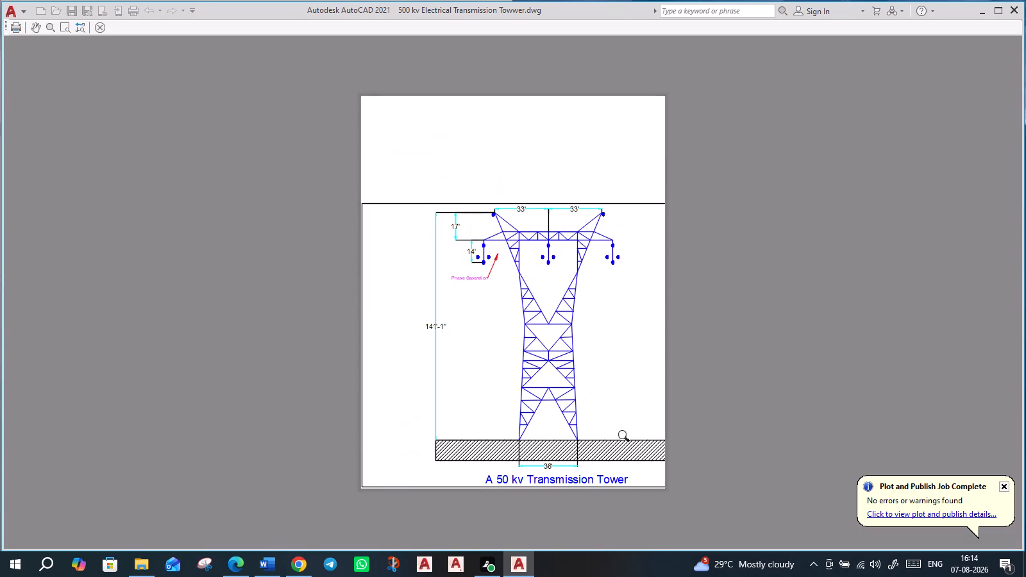
click(99, 24)
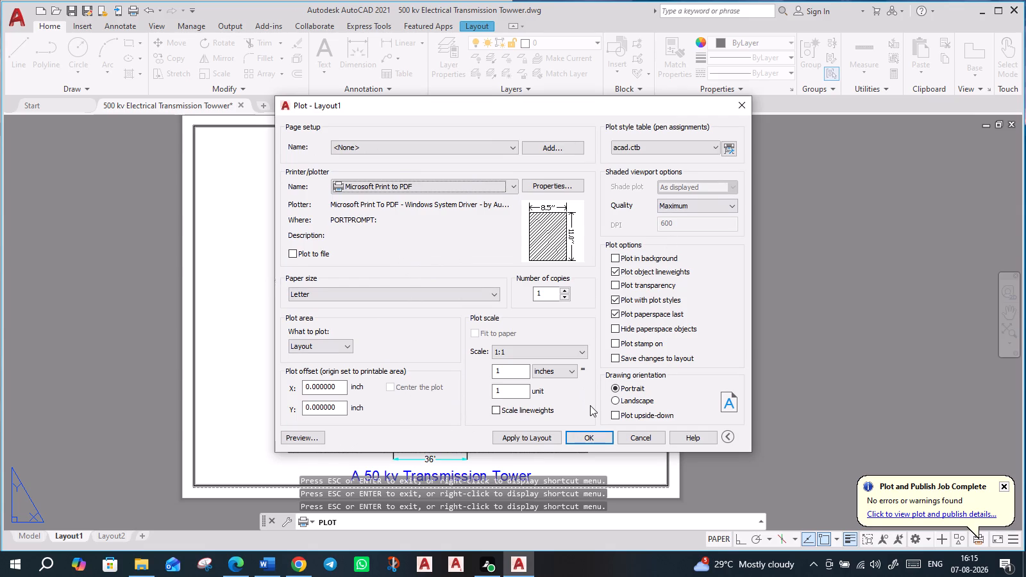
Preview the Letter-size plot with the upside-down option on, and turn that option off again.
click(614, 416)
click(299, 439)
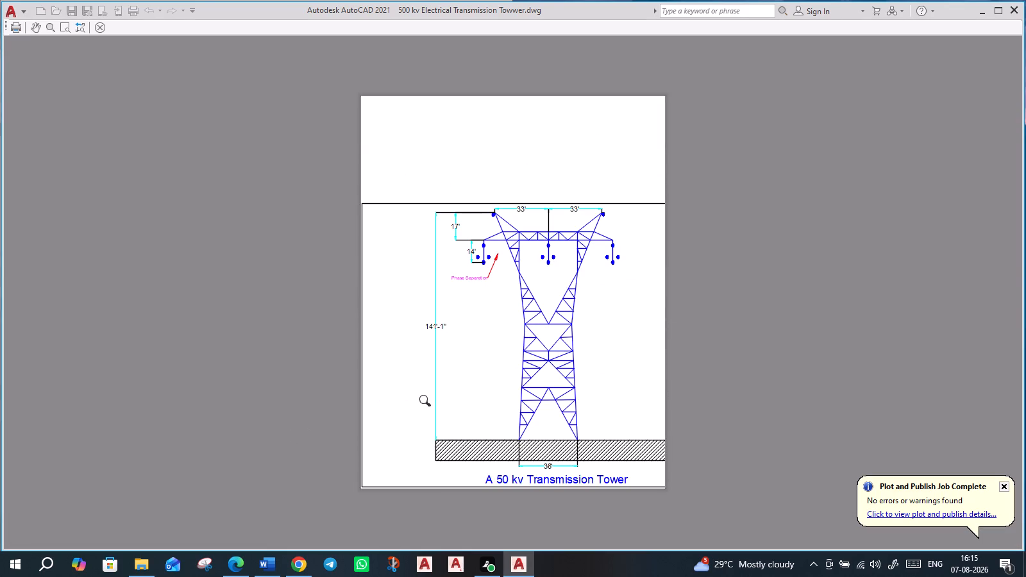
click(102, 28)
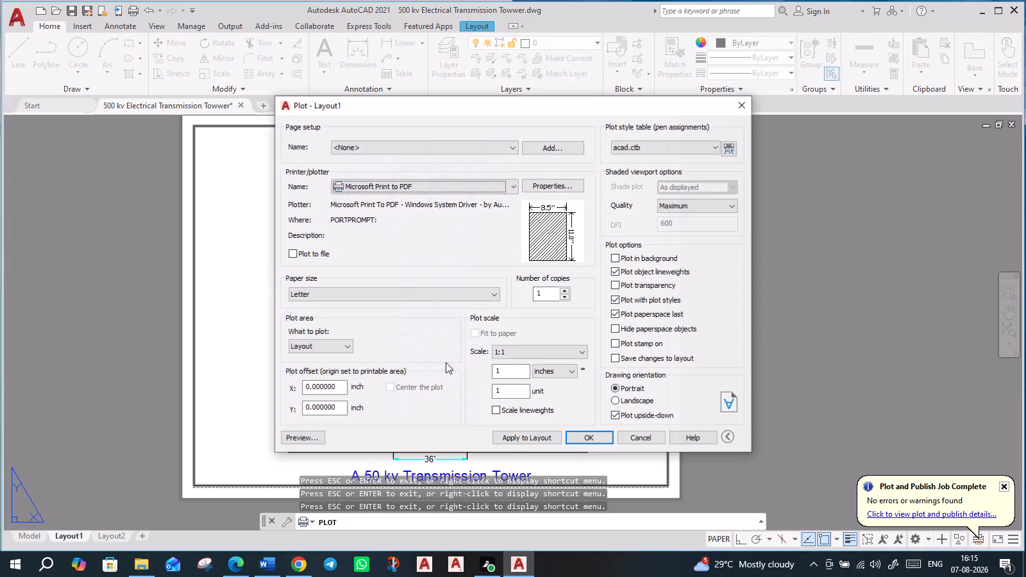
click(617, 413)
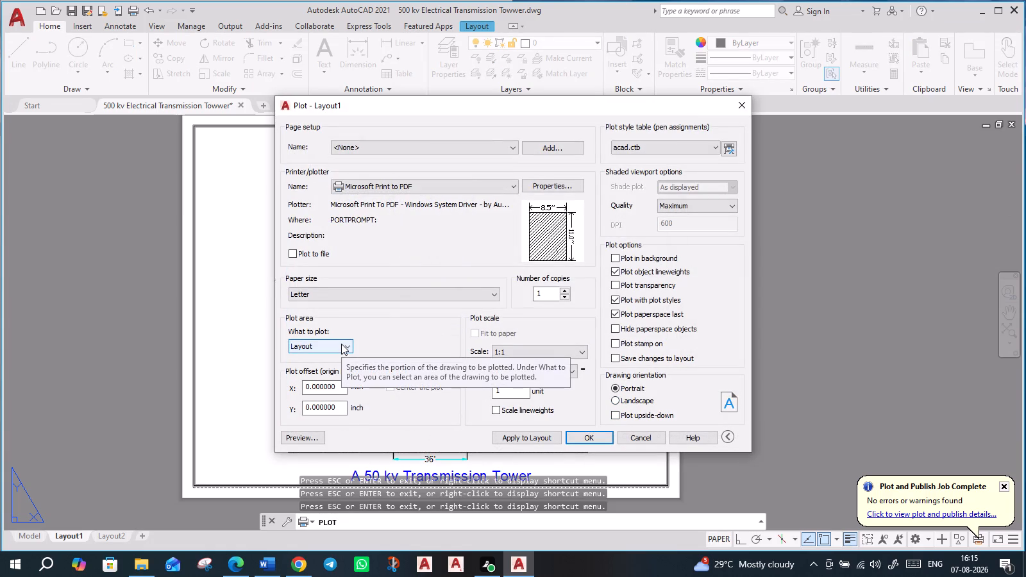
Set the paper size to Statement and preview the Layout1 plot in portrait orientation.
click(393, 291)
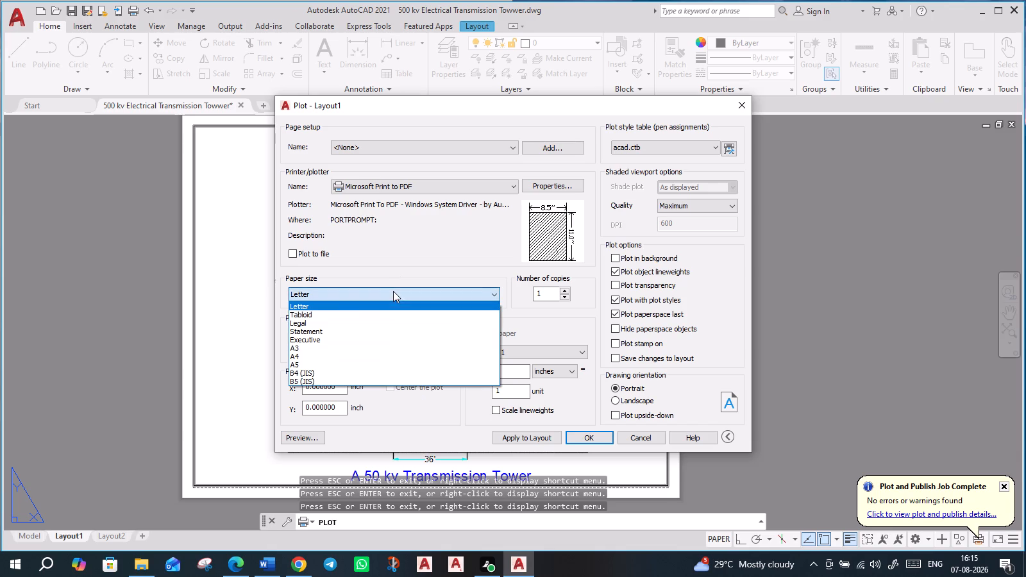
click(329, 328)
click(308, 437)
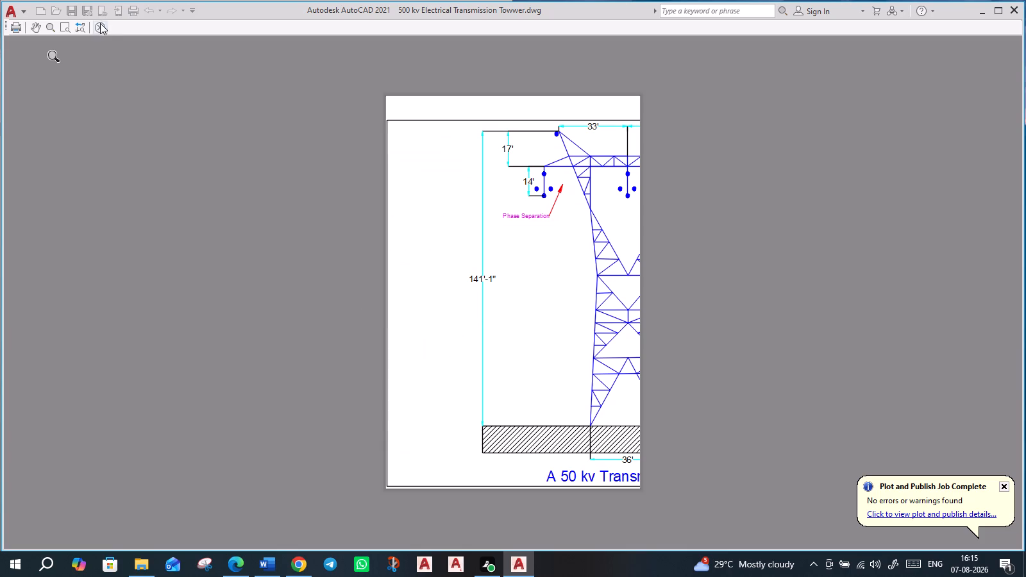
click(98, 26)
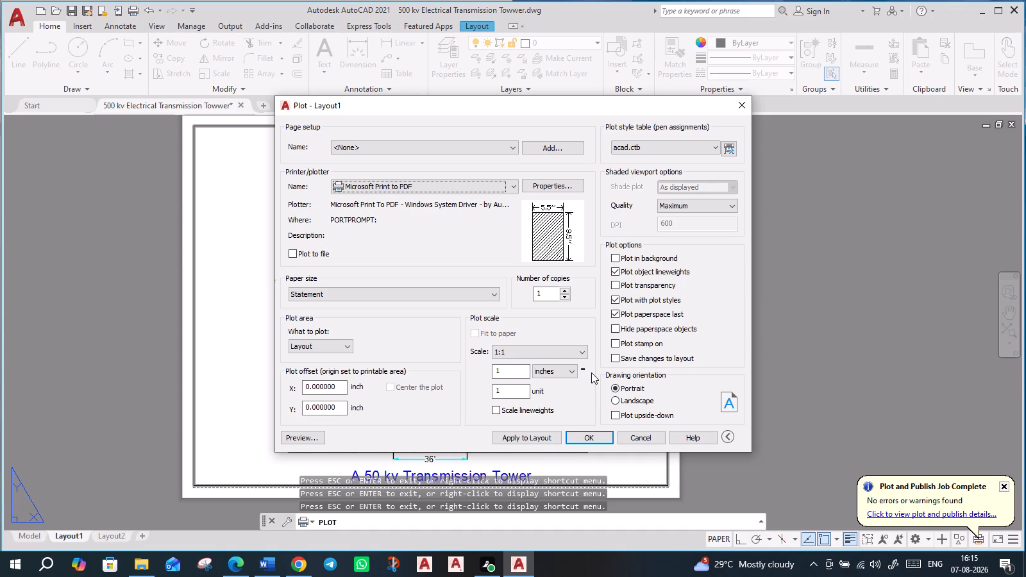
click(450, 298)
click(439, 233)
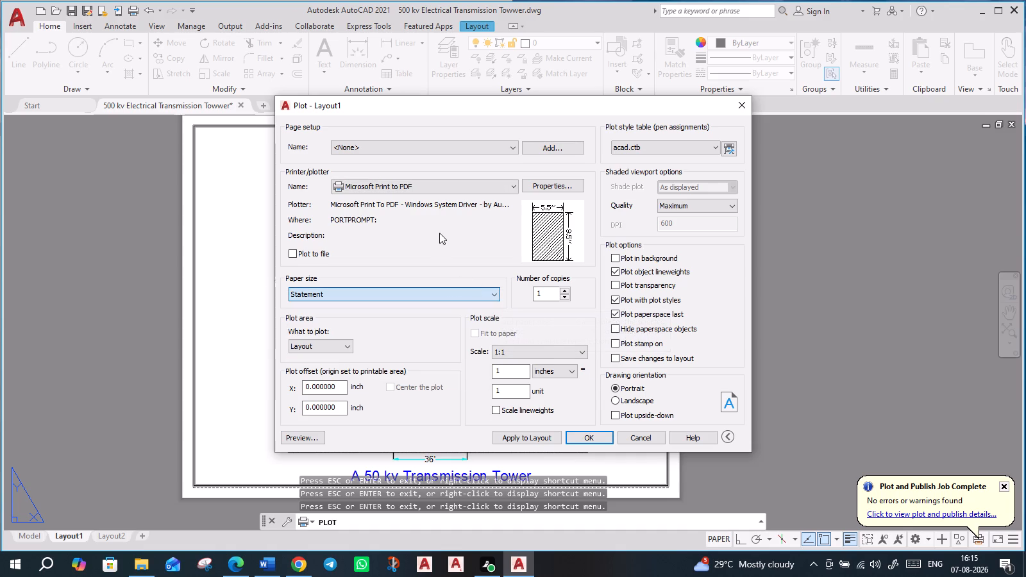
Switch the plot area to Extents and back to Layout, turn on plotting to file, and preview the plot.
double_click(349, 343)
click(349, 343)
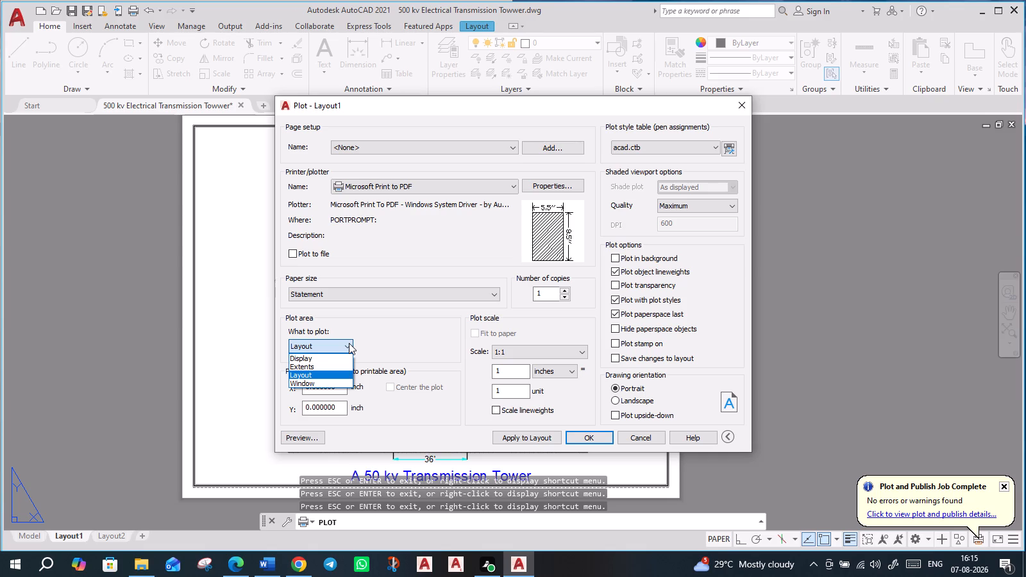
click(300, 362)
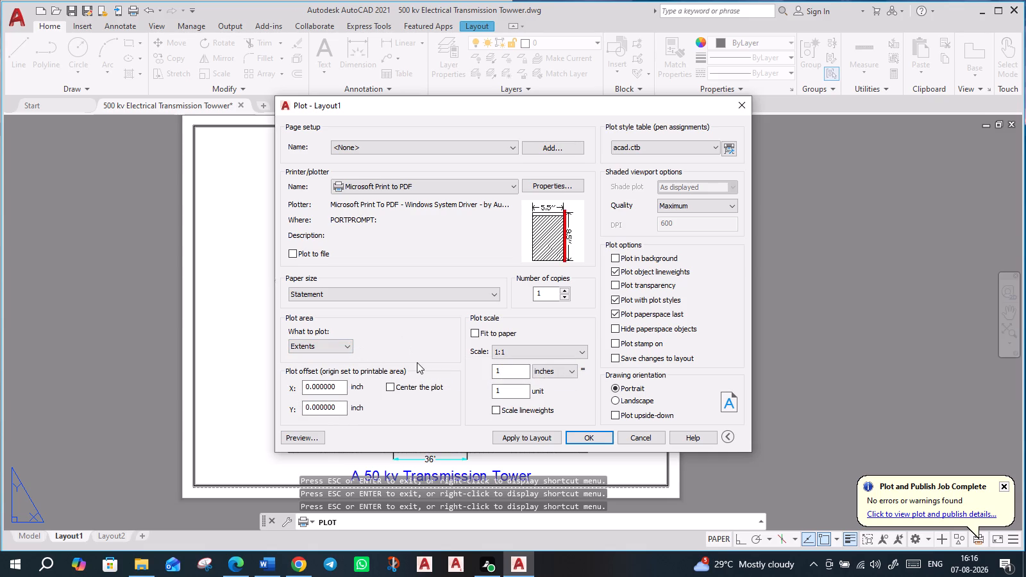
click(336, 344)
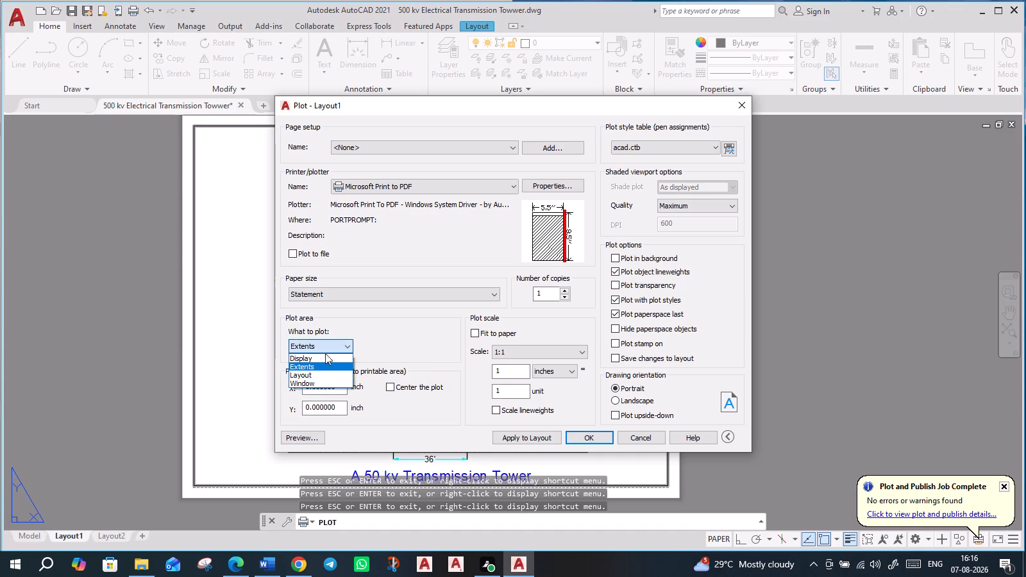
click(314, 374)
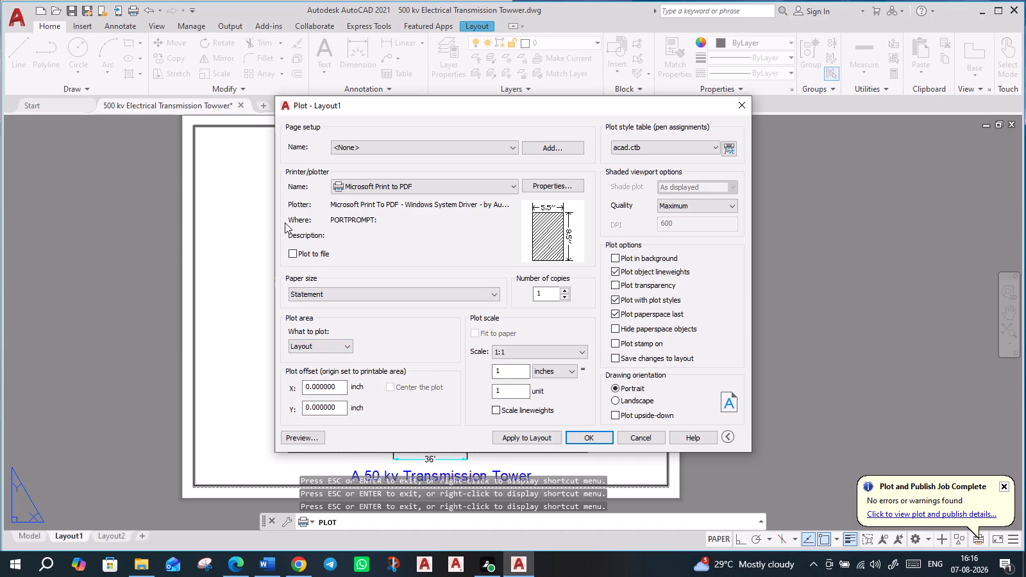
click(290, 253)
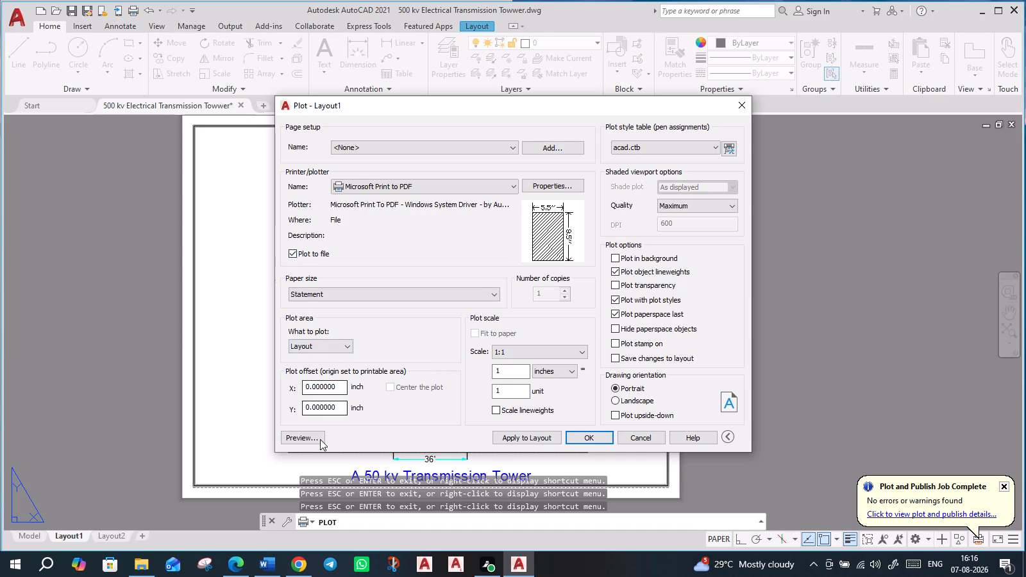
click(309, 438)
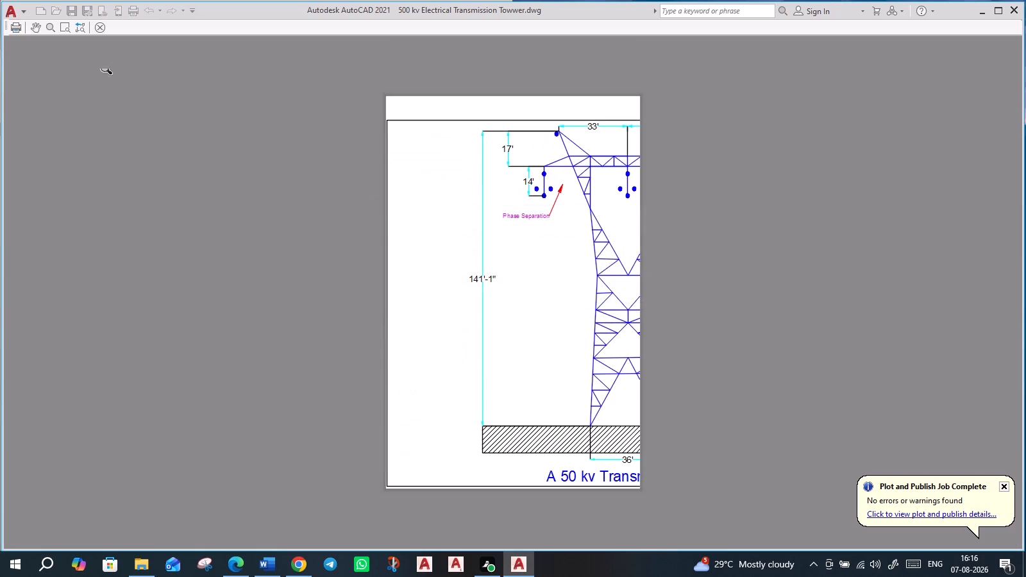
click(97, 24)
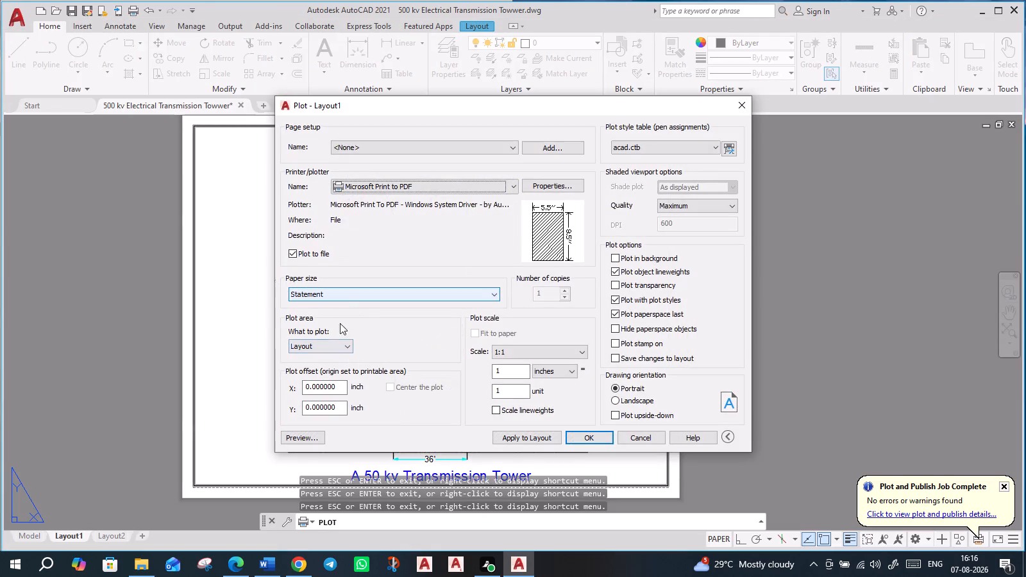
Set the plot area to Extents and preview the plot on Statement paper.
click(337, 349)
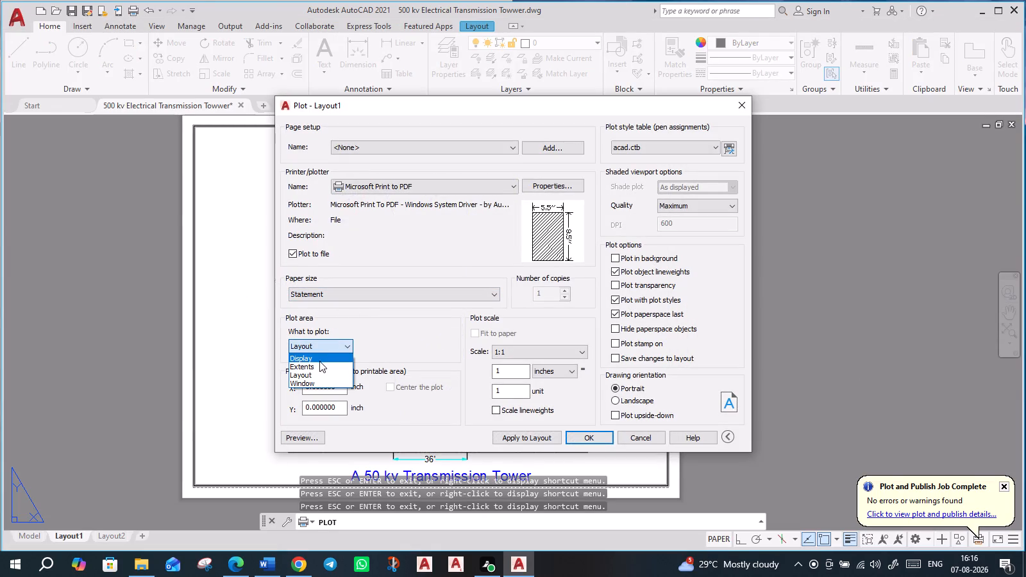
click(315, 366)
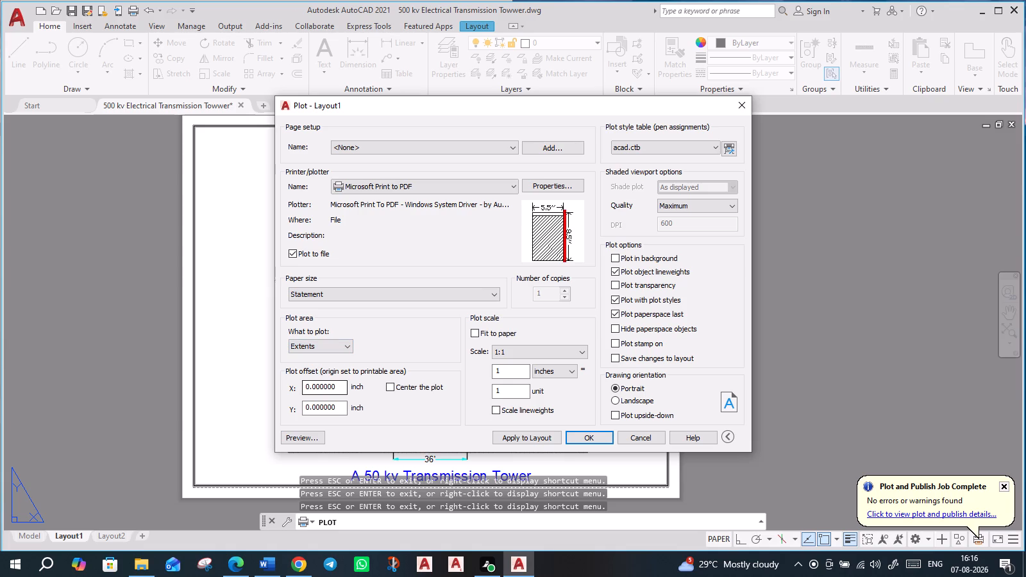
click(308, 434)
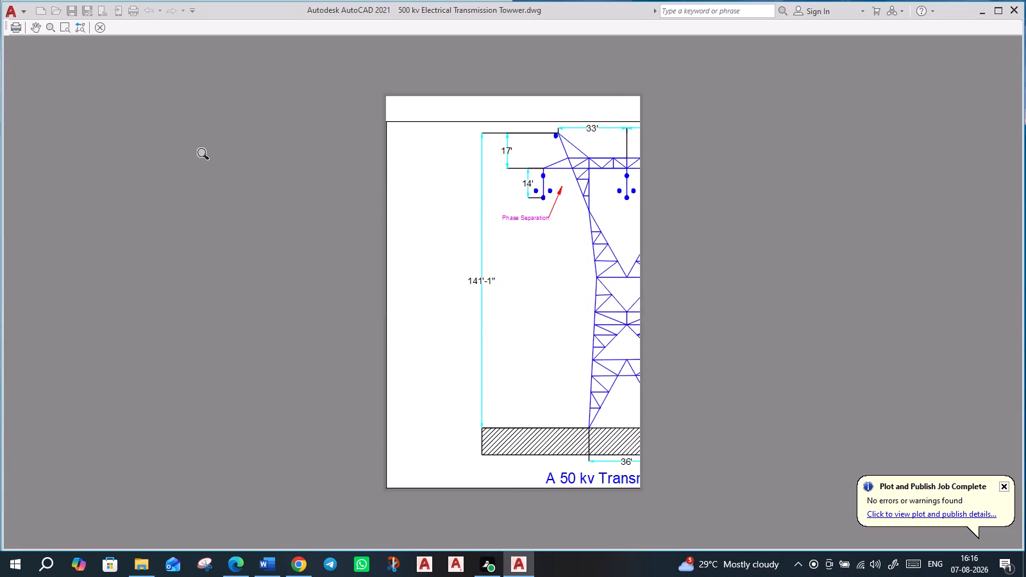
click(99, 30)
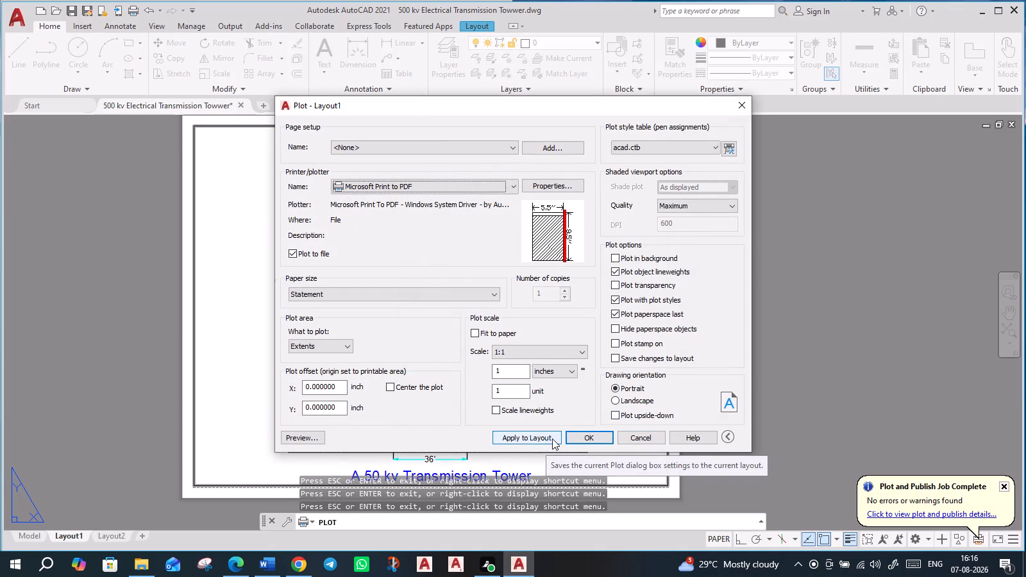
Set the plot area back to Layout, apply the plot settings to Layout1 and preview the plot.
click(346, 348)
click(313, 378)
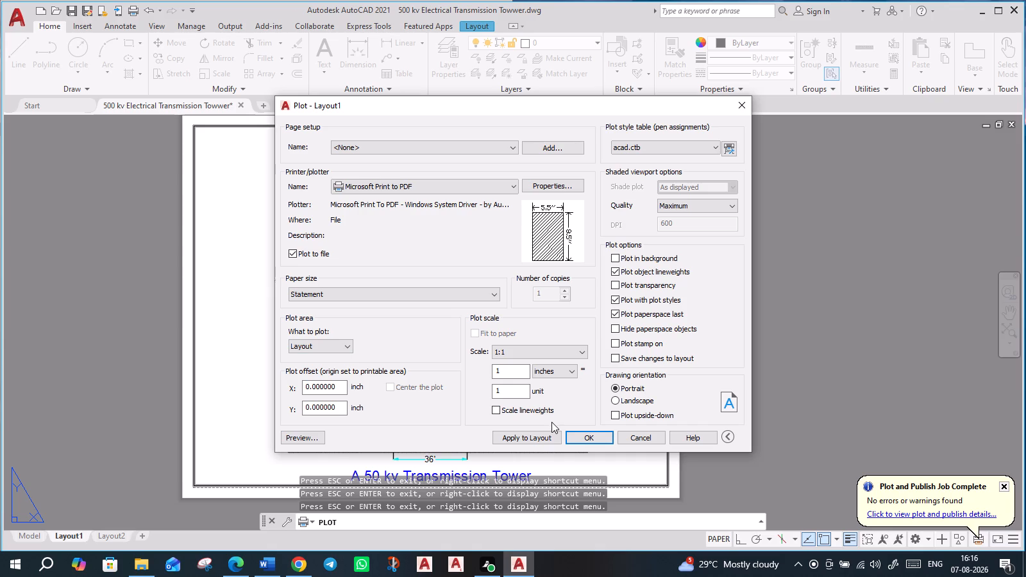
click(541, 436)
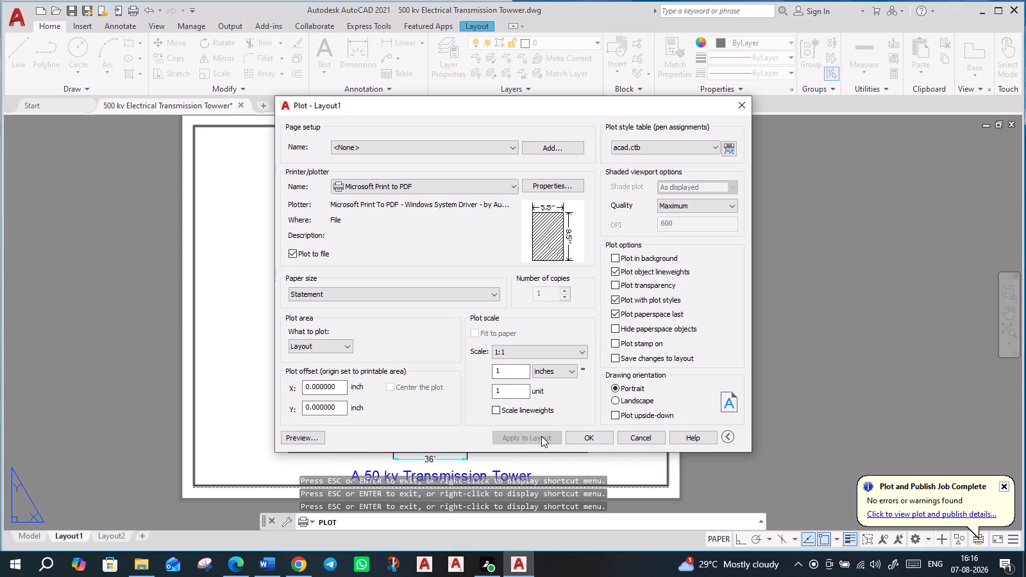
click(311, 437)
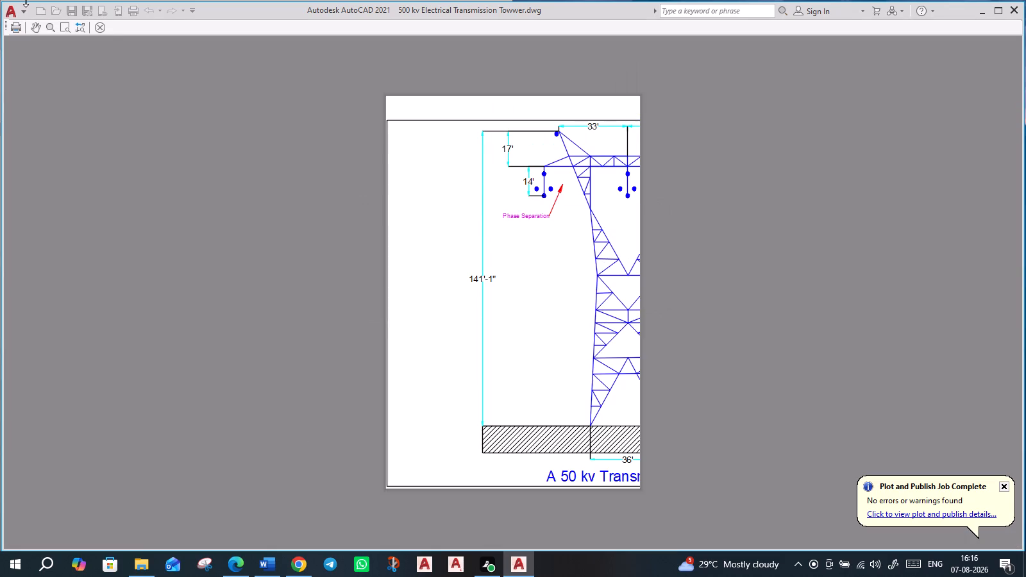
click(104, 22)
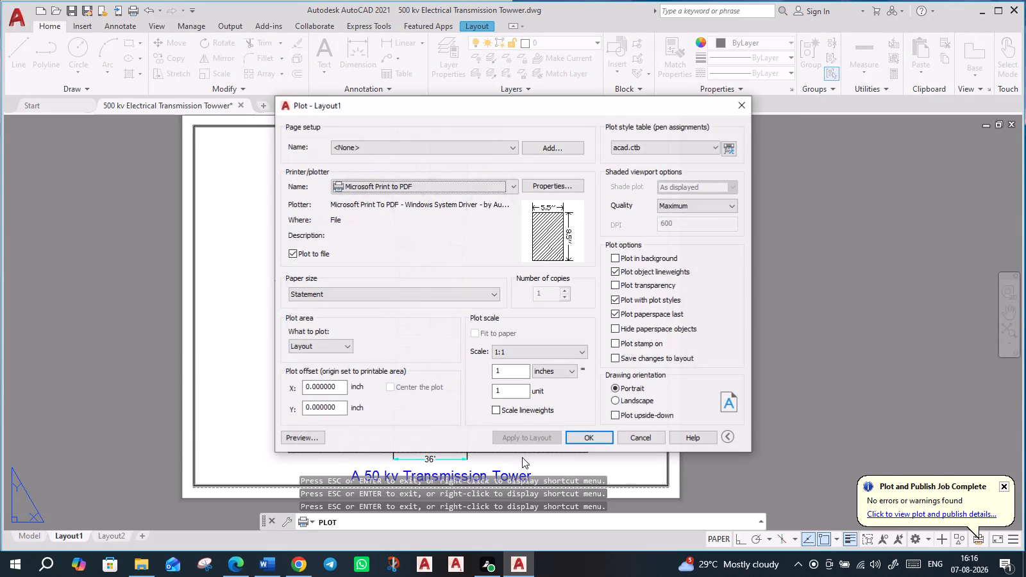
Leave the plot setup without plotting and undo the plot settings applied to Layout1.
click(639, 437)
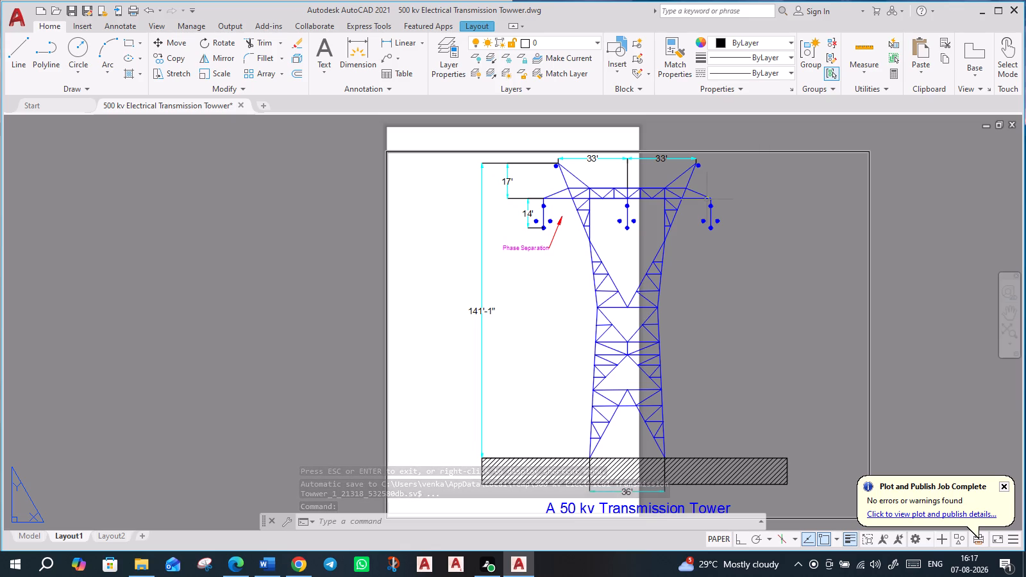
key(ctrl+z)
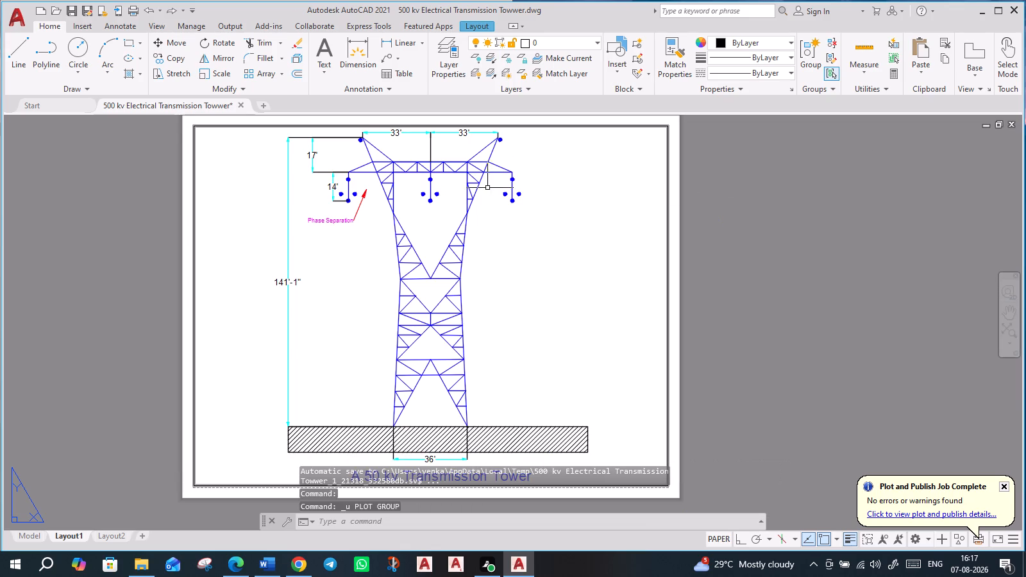
Start a new plot of Layout1 with Microsoft Print to PDF as the printer and preview it.
text(prin)
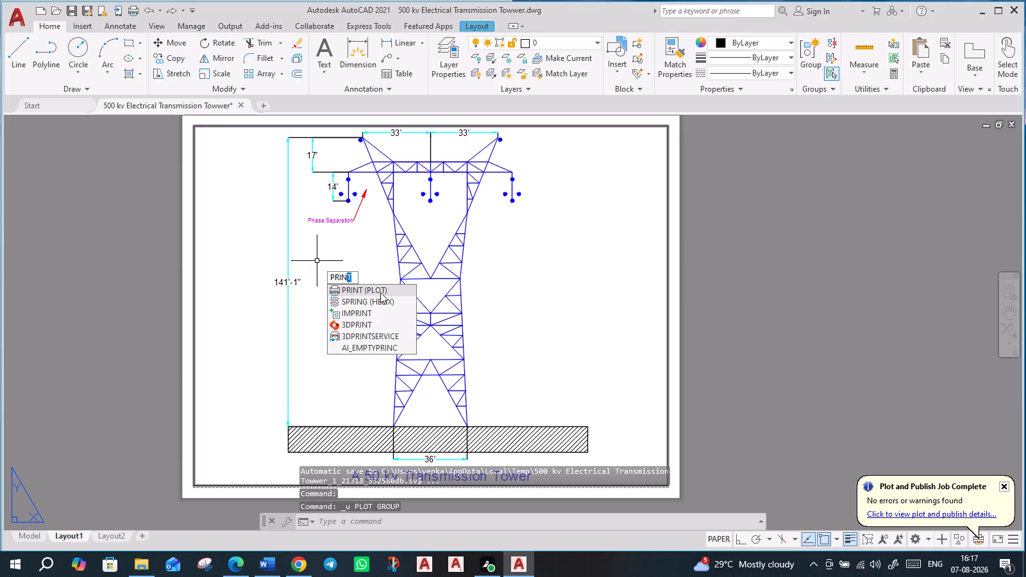
click(376, 288)
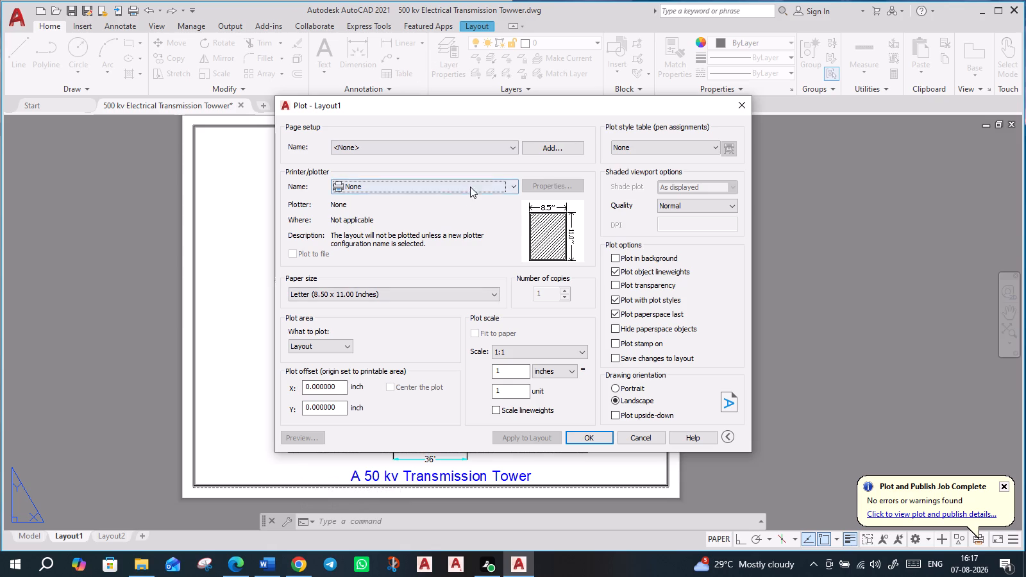
click(508, 183)
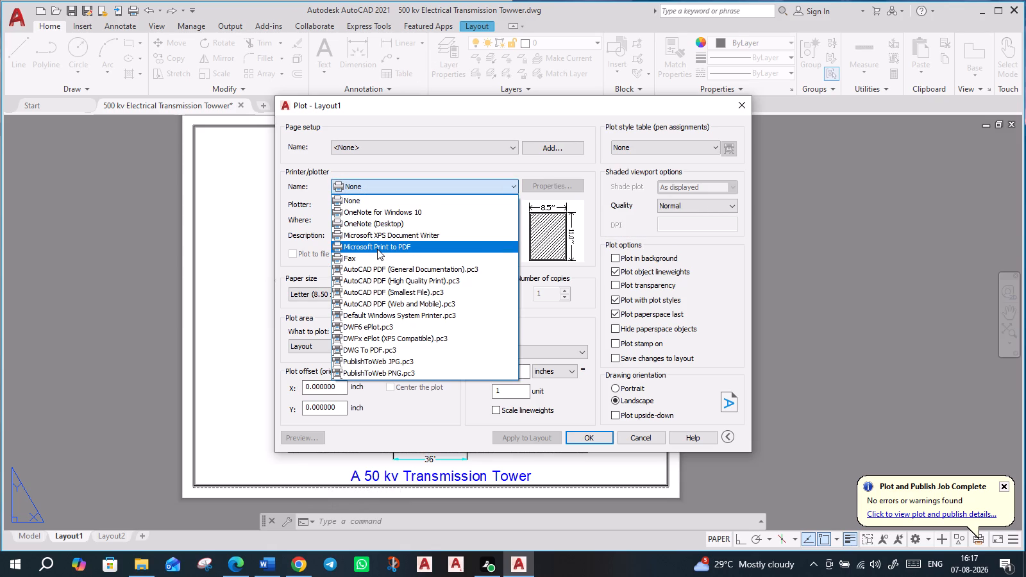
click(377, 249)
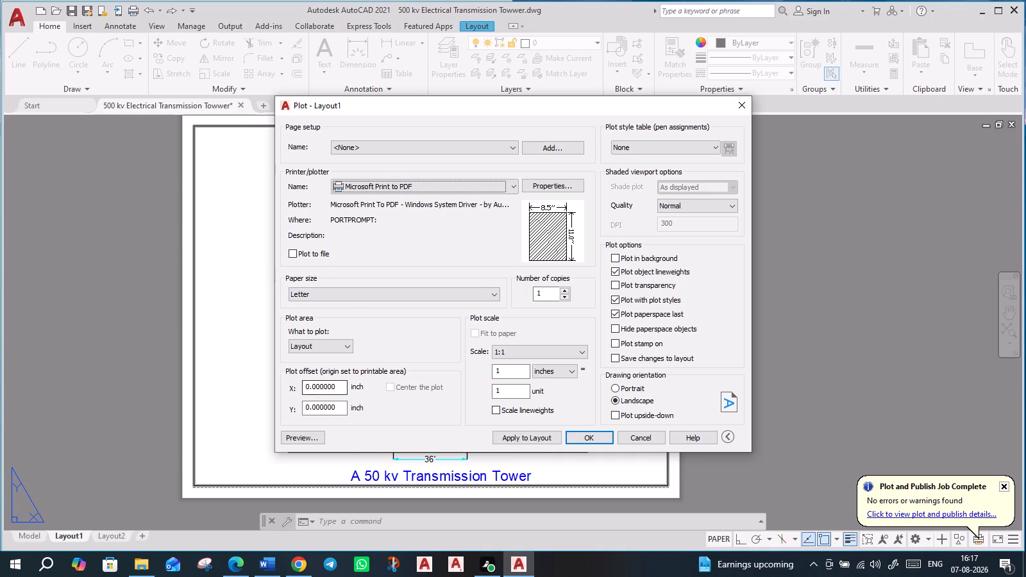
click(301, 439)
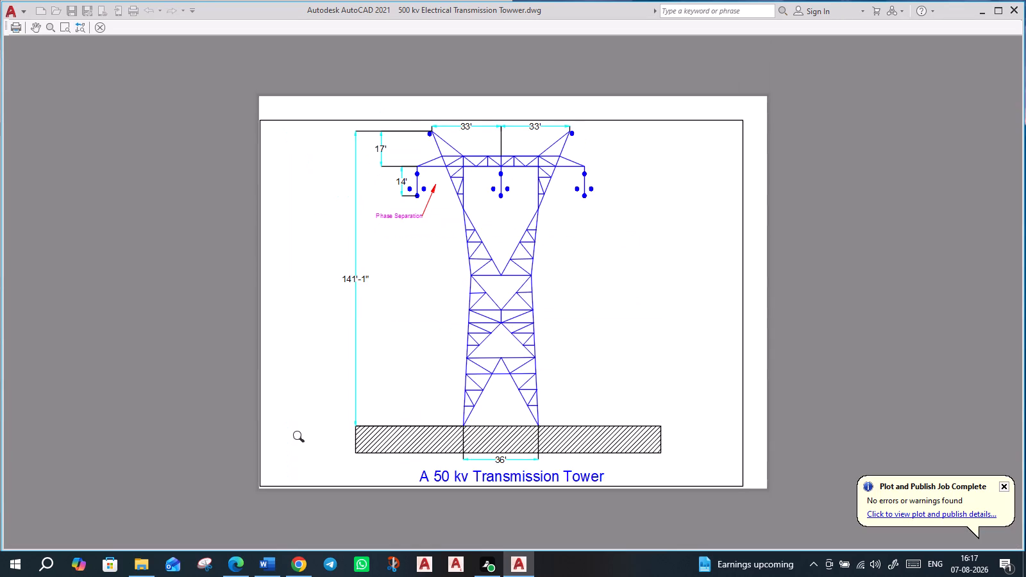
click(99, 29)
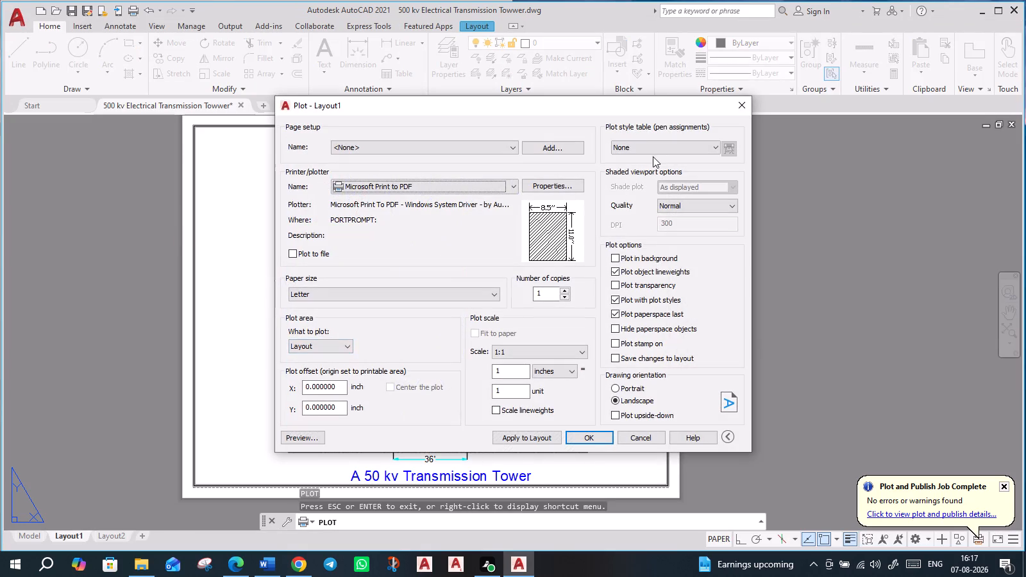
Assign the acad.ctb plot style table to the Layout1 plot.
click(646, 146)
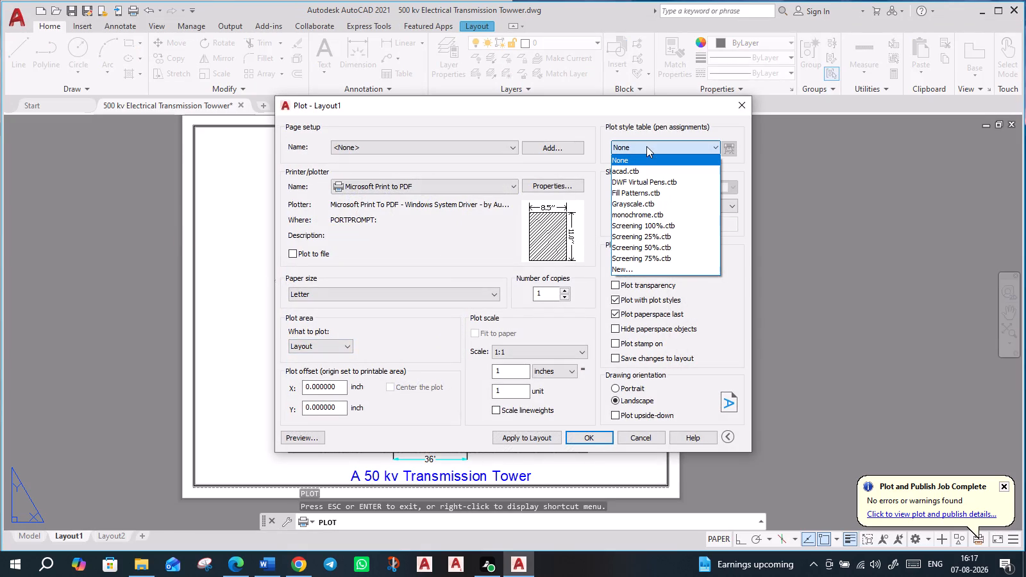
click(640, 169)
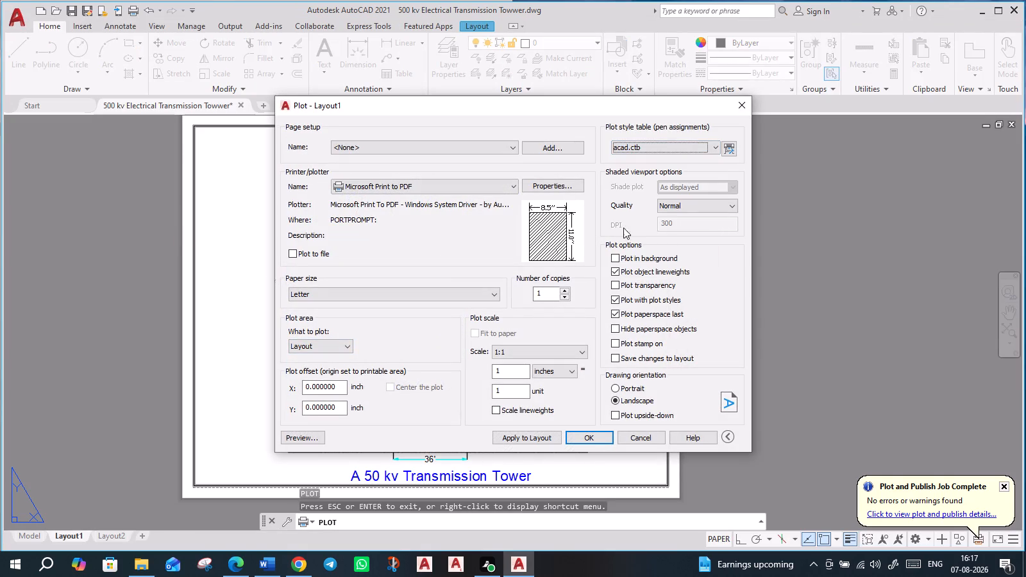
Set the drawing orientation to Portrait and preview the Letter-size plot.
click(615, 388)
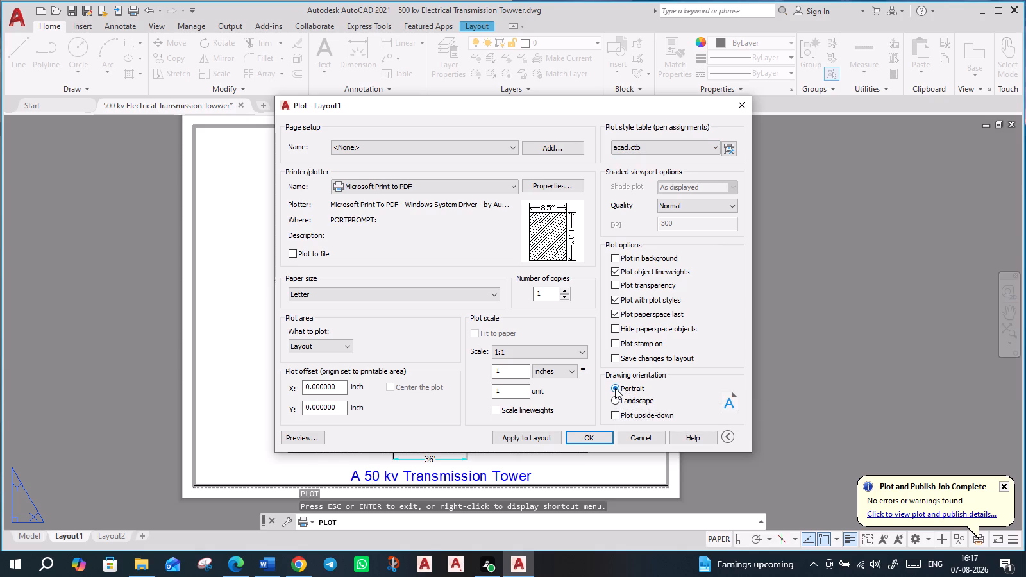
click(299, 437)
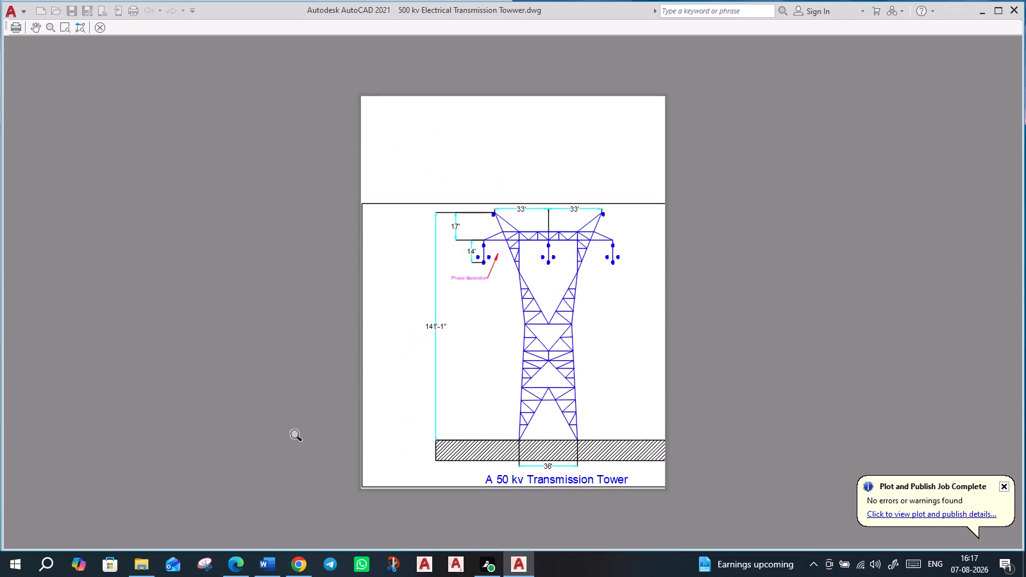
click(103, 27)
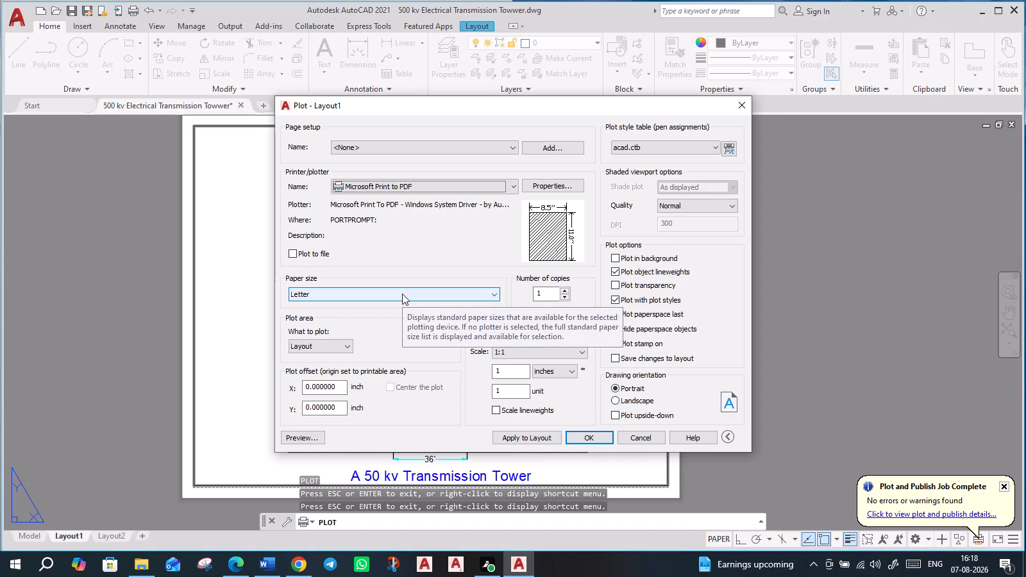
Set the drawing orientation back to Landscape and preview the Letter-size plot.
click(616, 398)
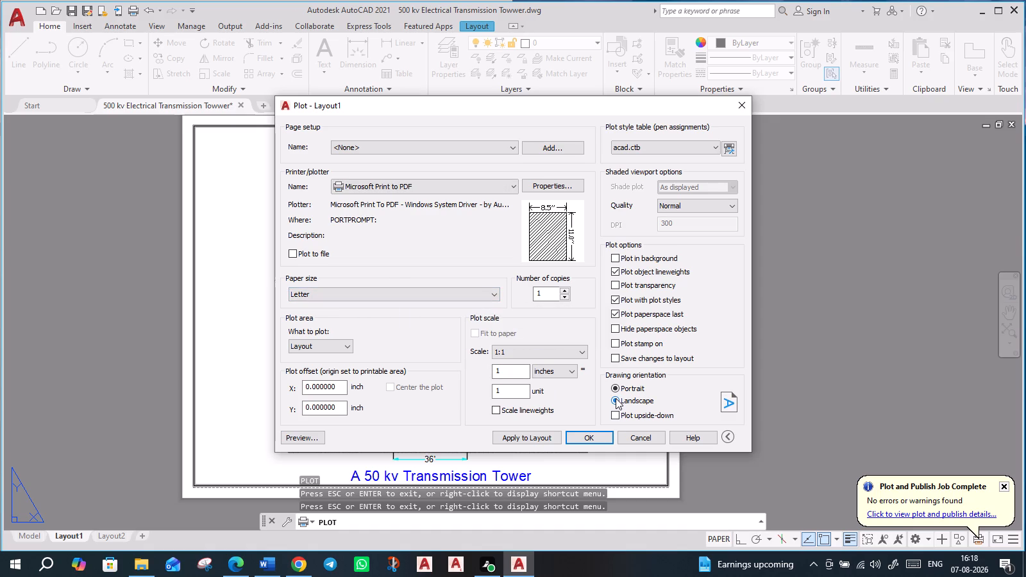
click(293, 442)
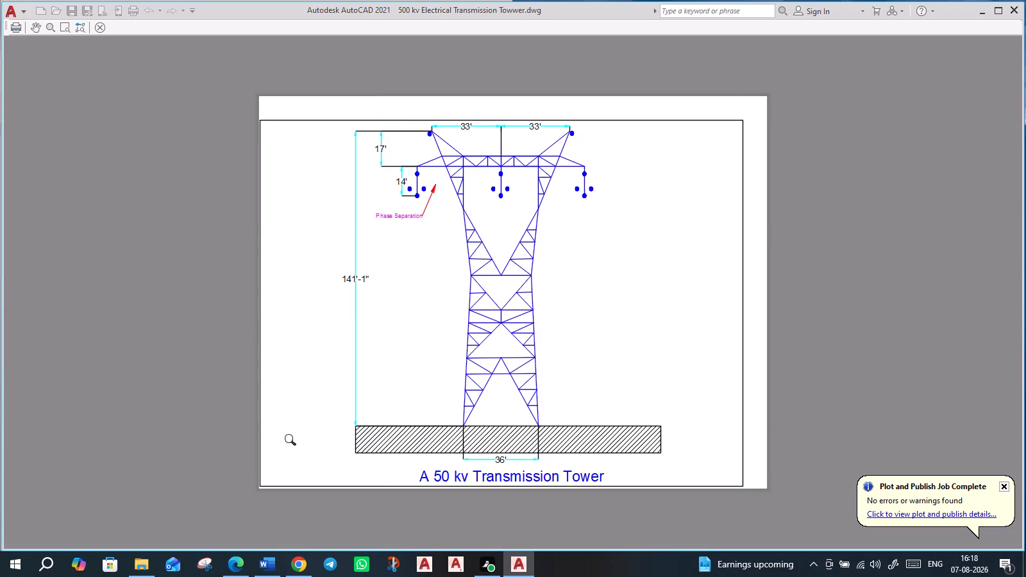
click(98, 28)
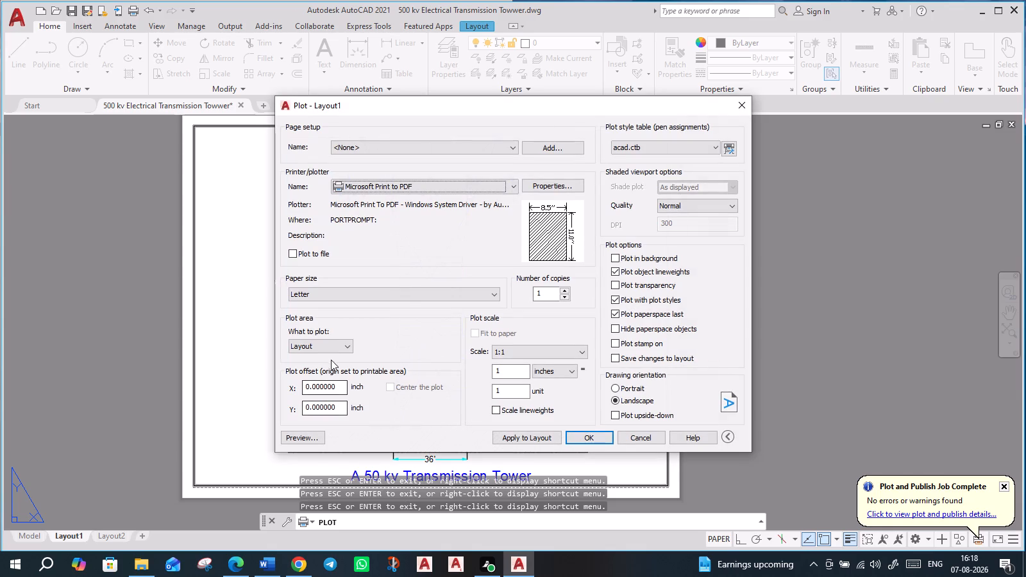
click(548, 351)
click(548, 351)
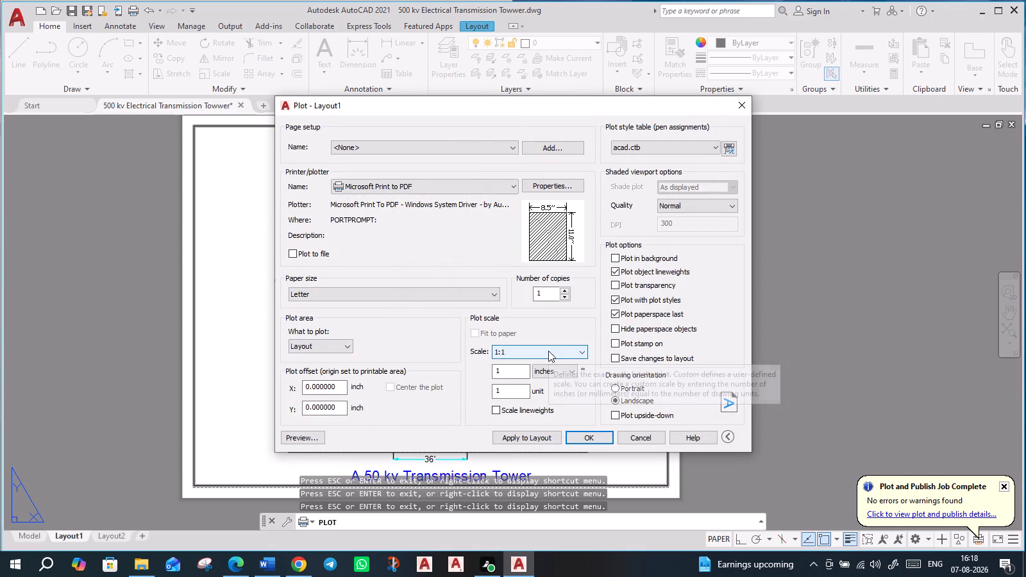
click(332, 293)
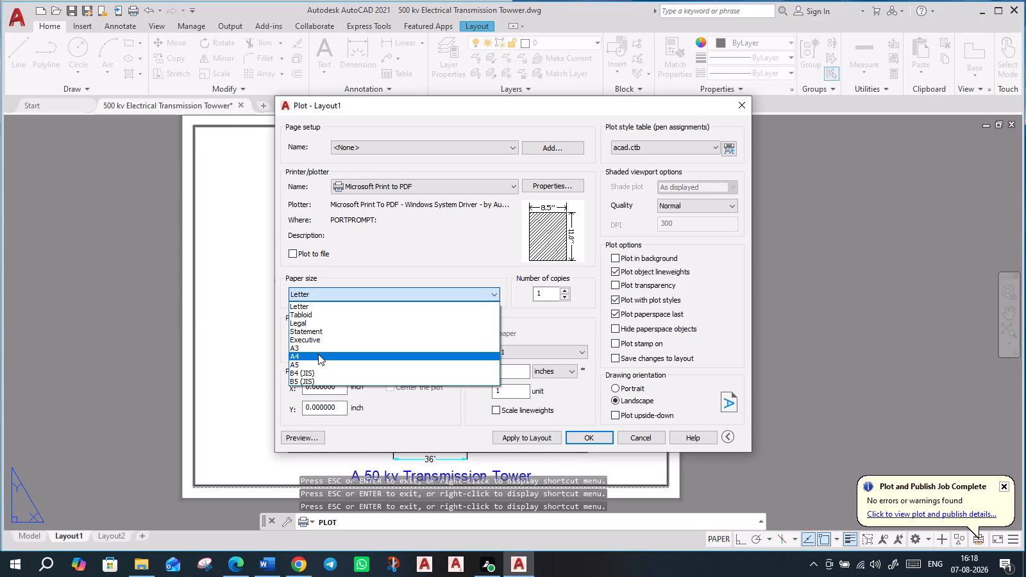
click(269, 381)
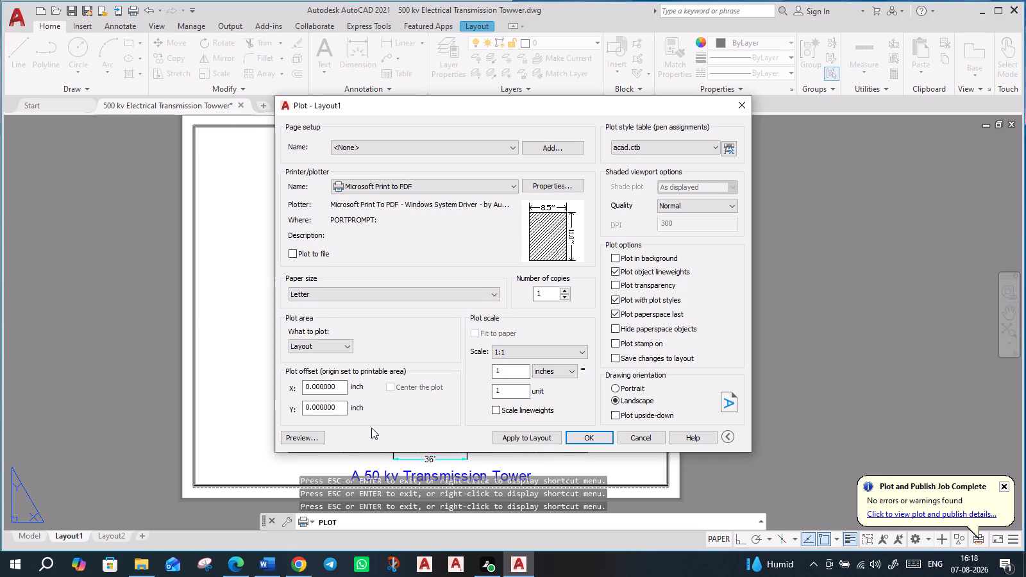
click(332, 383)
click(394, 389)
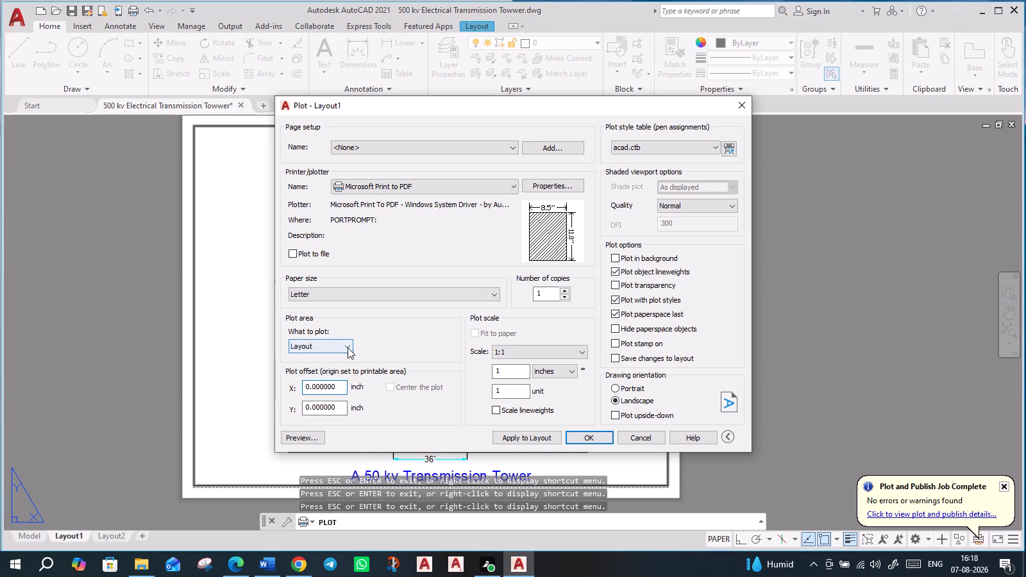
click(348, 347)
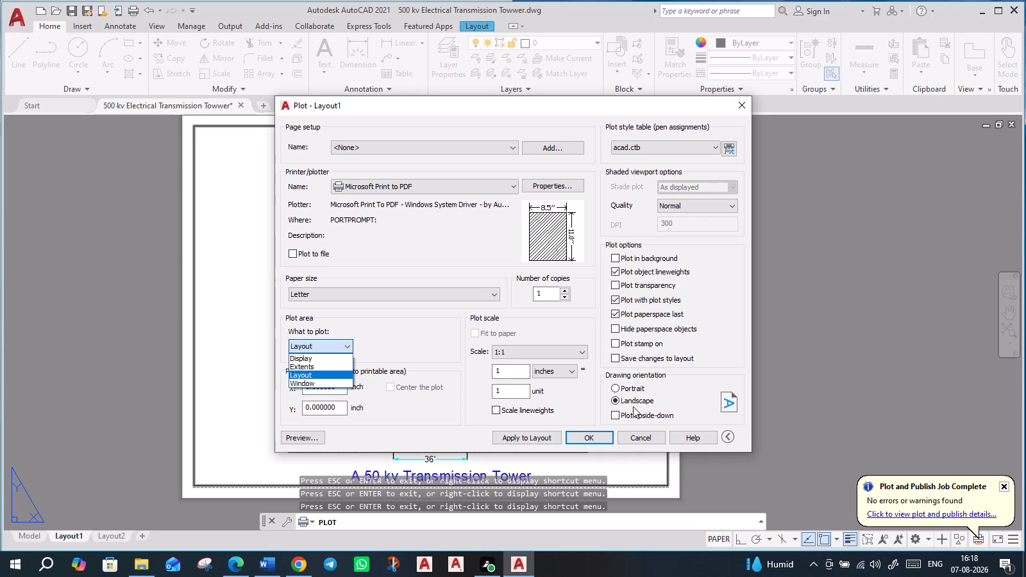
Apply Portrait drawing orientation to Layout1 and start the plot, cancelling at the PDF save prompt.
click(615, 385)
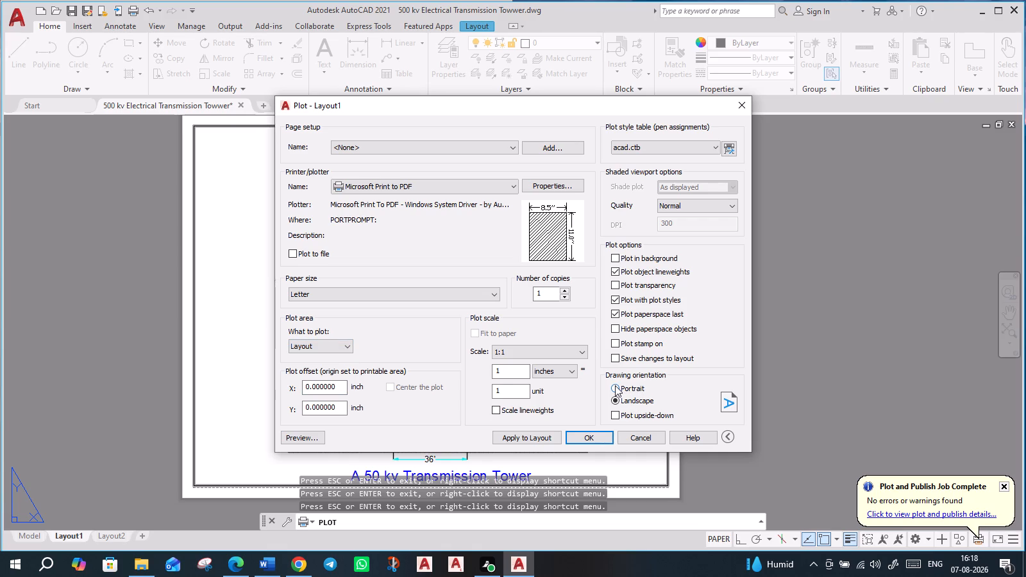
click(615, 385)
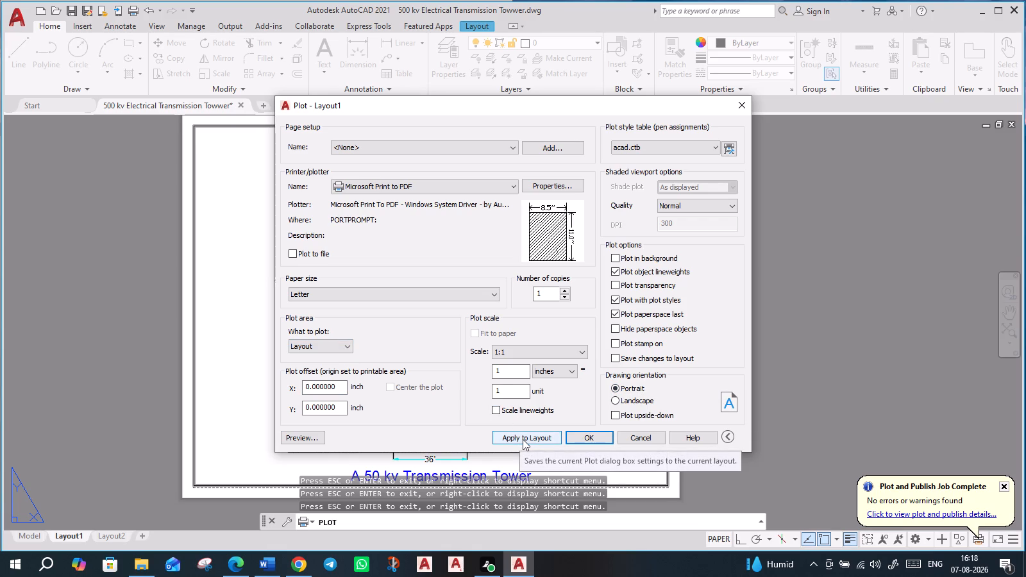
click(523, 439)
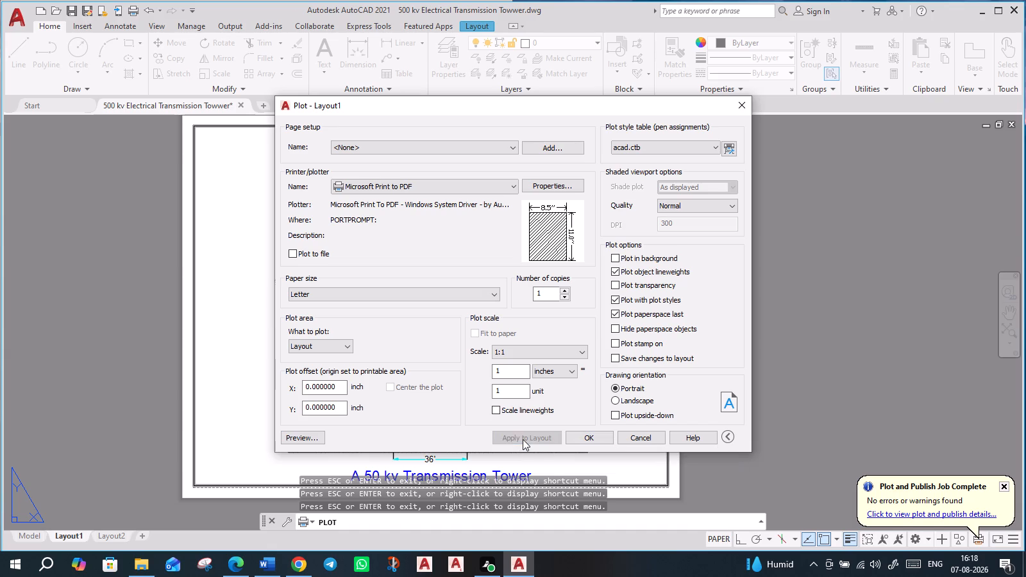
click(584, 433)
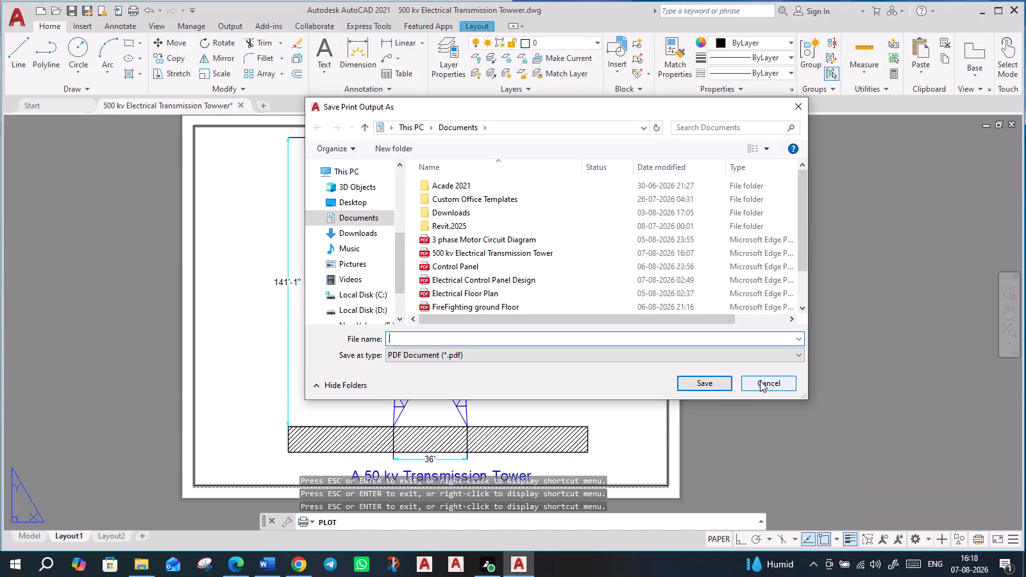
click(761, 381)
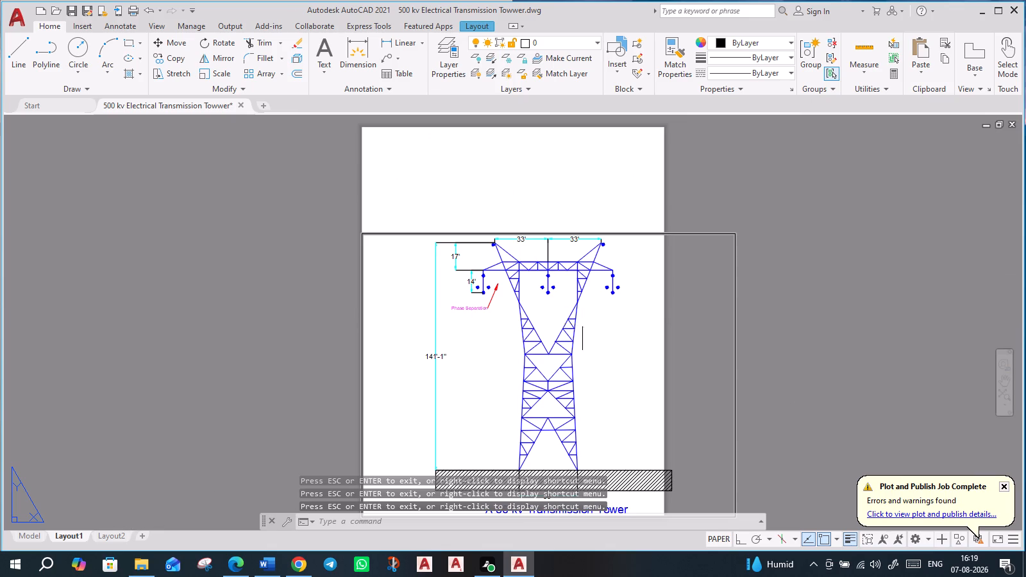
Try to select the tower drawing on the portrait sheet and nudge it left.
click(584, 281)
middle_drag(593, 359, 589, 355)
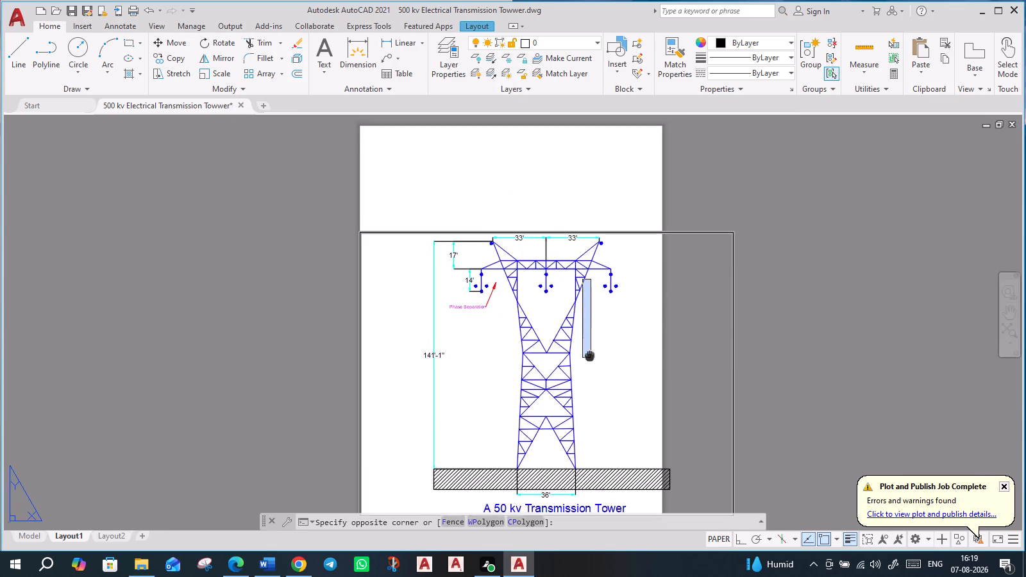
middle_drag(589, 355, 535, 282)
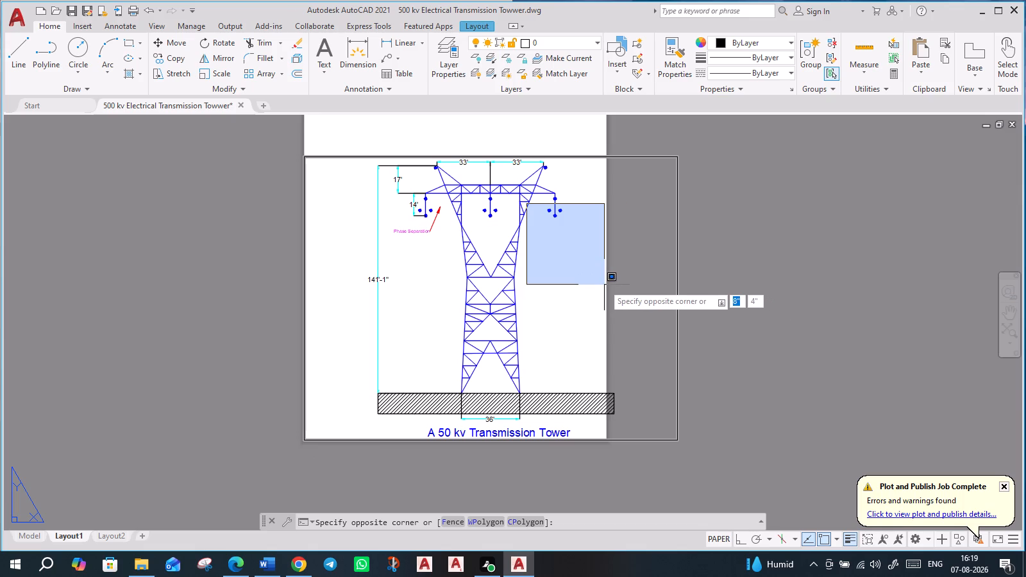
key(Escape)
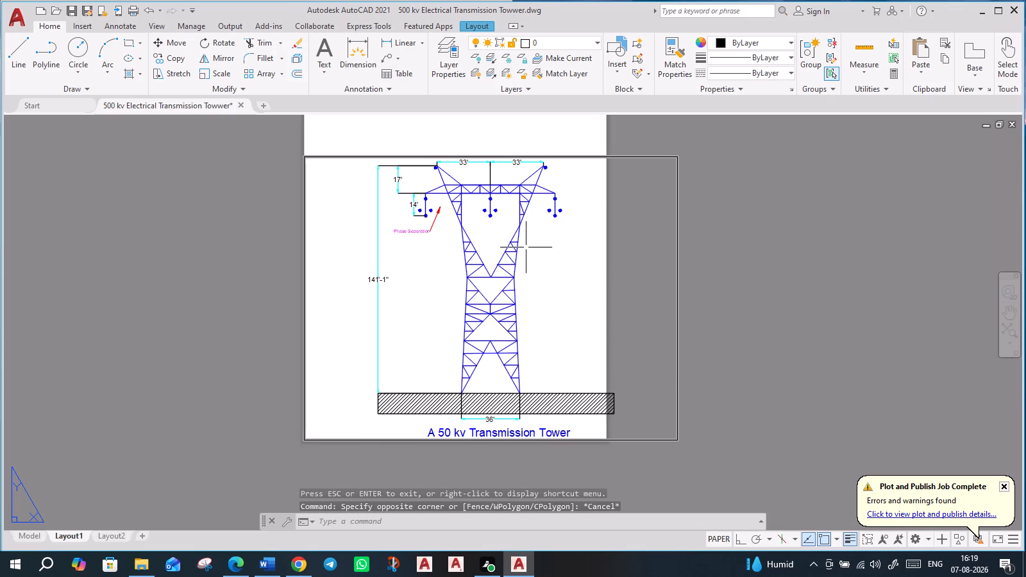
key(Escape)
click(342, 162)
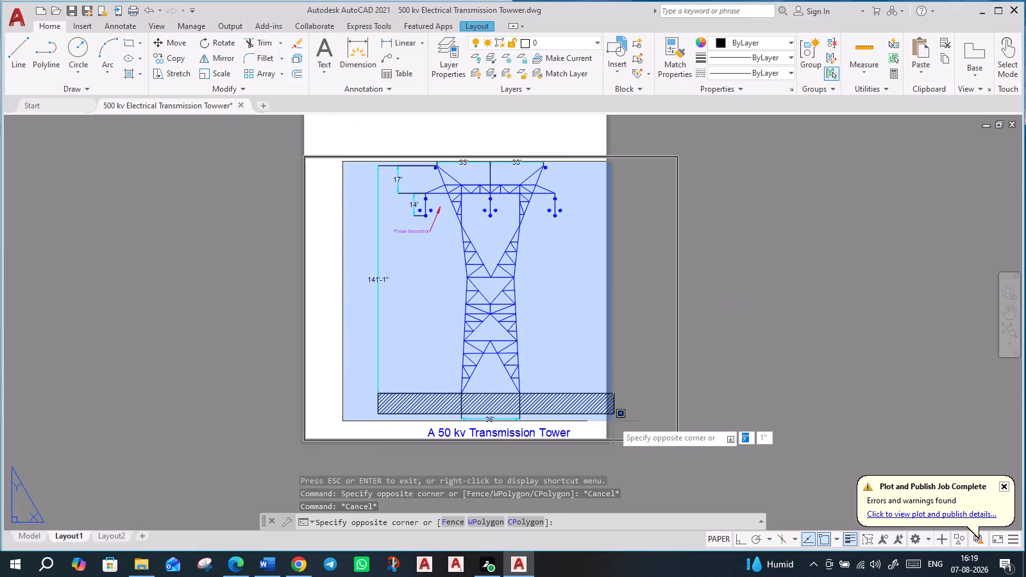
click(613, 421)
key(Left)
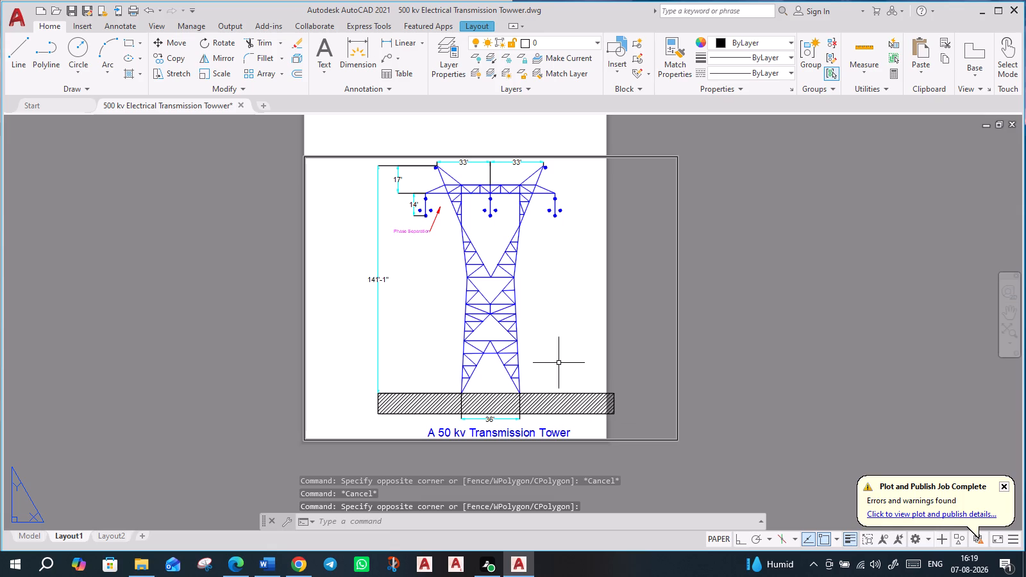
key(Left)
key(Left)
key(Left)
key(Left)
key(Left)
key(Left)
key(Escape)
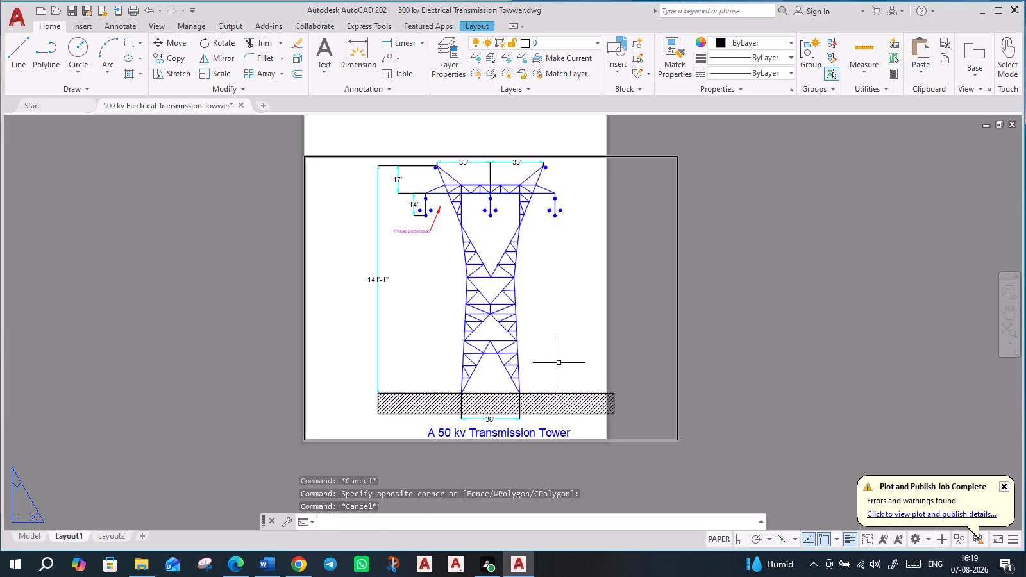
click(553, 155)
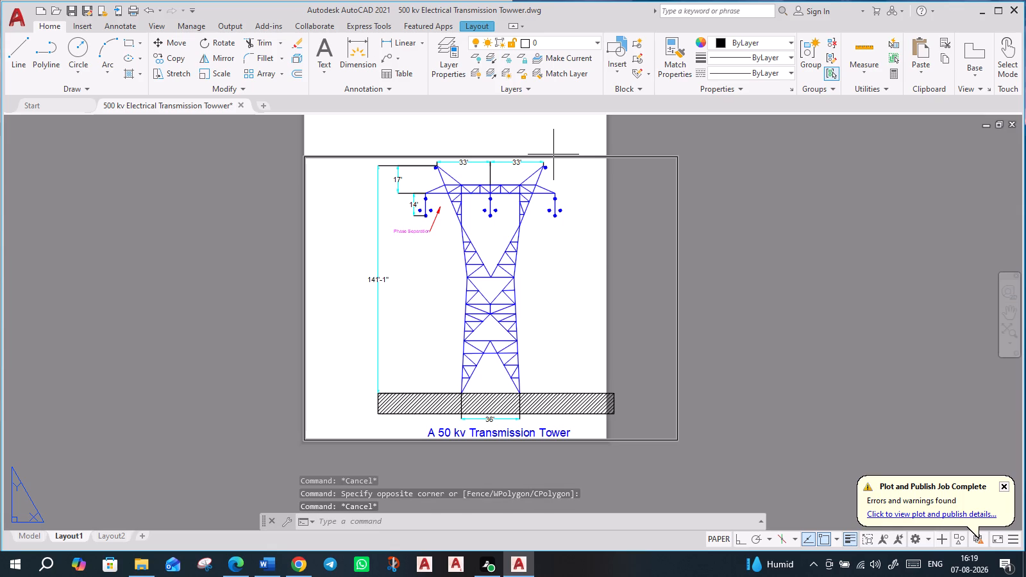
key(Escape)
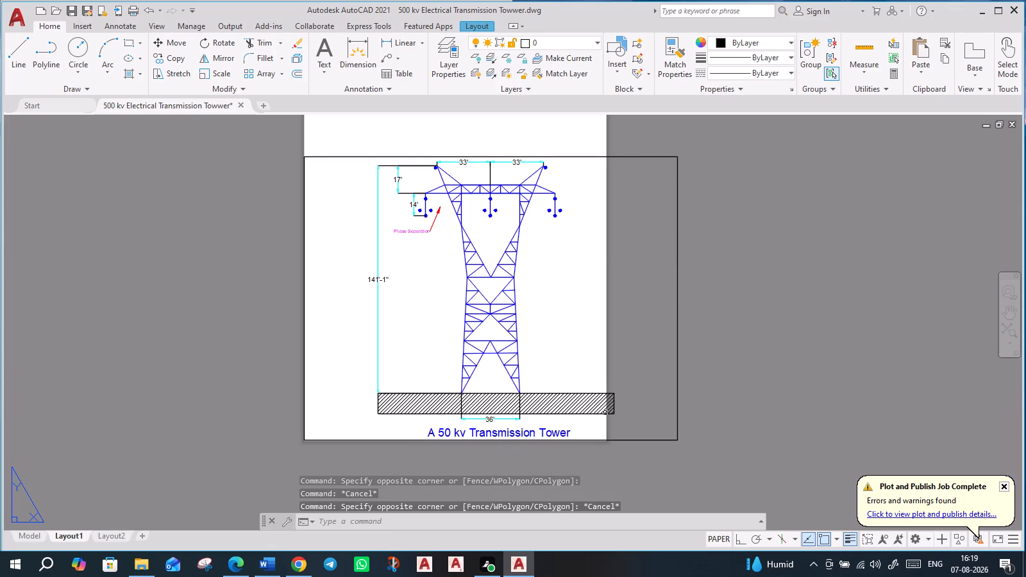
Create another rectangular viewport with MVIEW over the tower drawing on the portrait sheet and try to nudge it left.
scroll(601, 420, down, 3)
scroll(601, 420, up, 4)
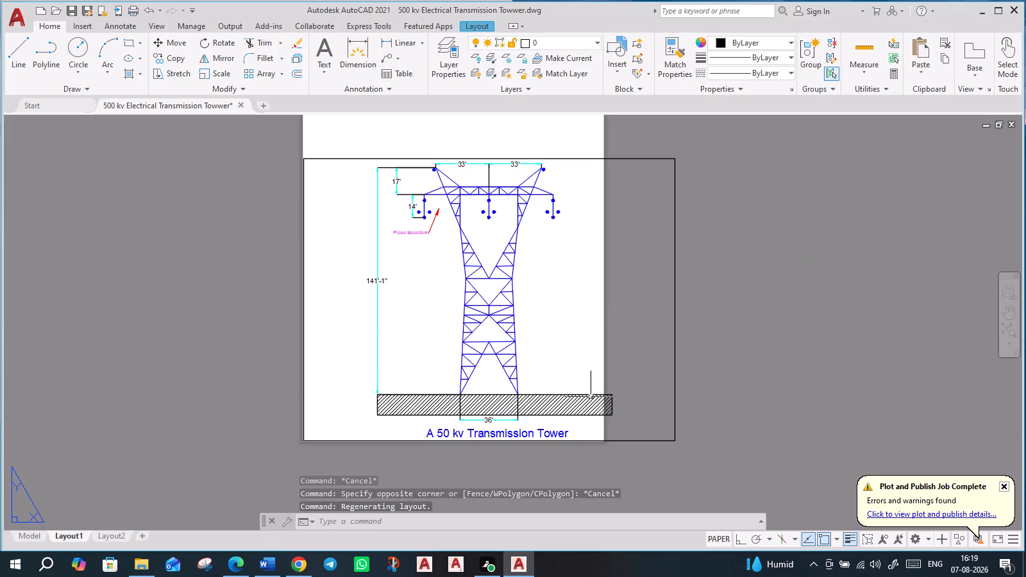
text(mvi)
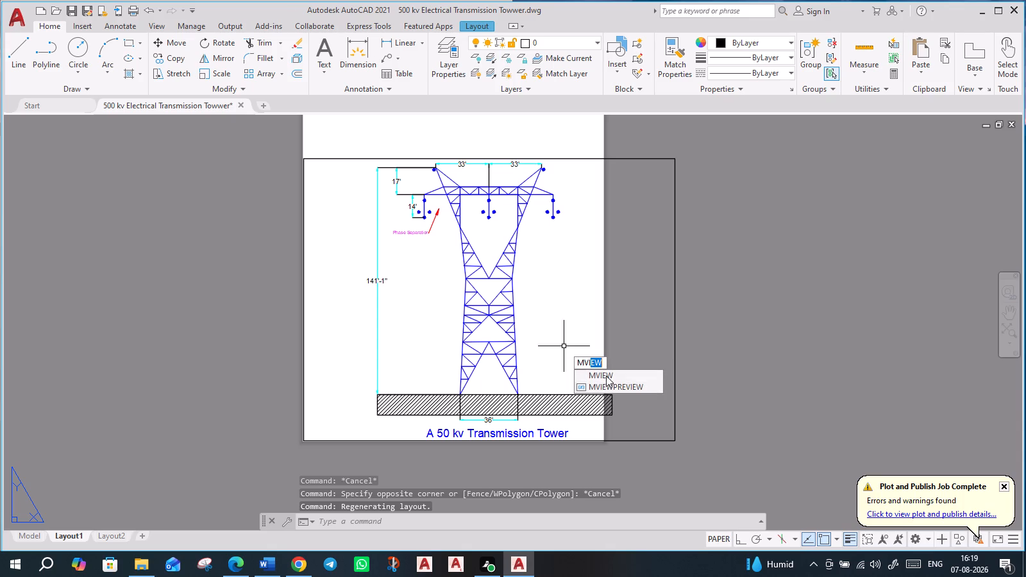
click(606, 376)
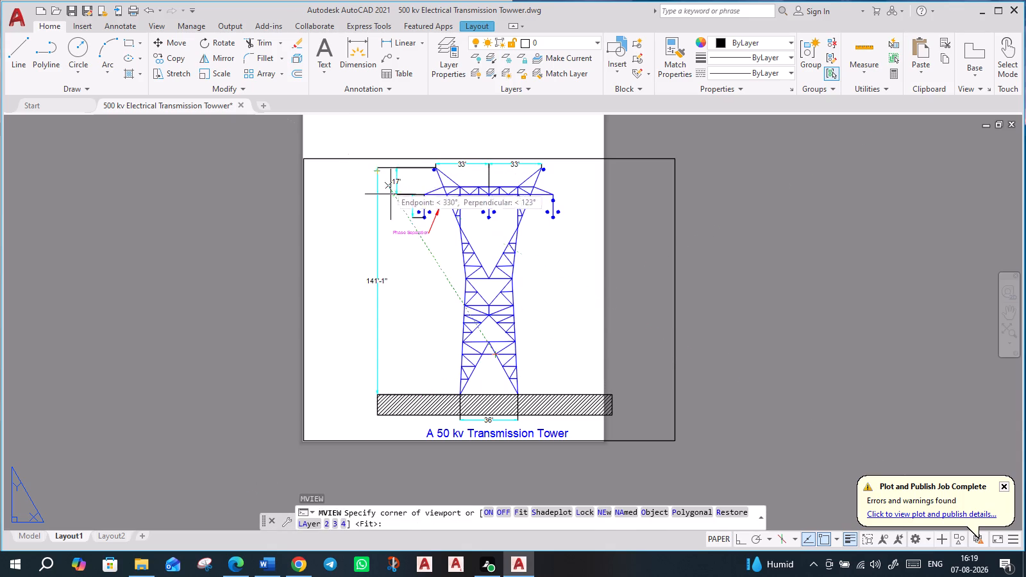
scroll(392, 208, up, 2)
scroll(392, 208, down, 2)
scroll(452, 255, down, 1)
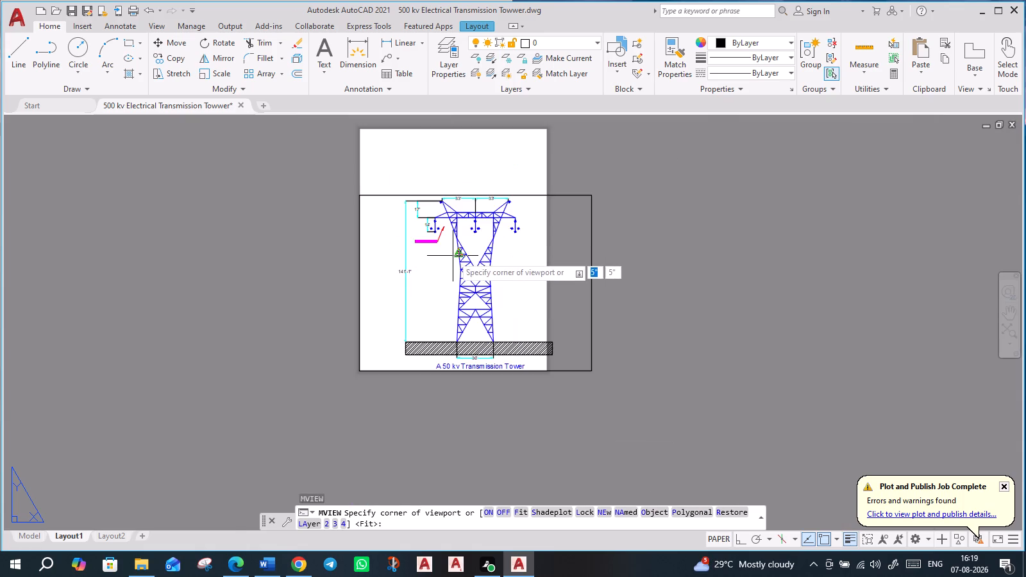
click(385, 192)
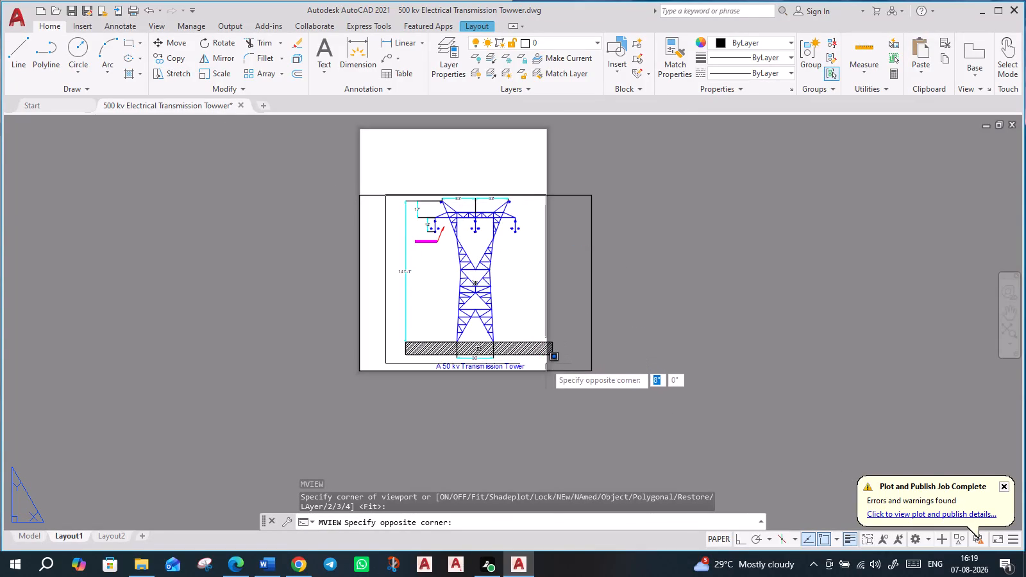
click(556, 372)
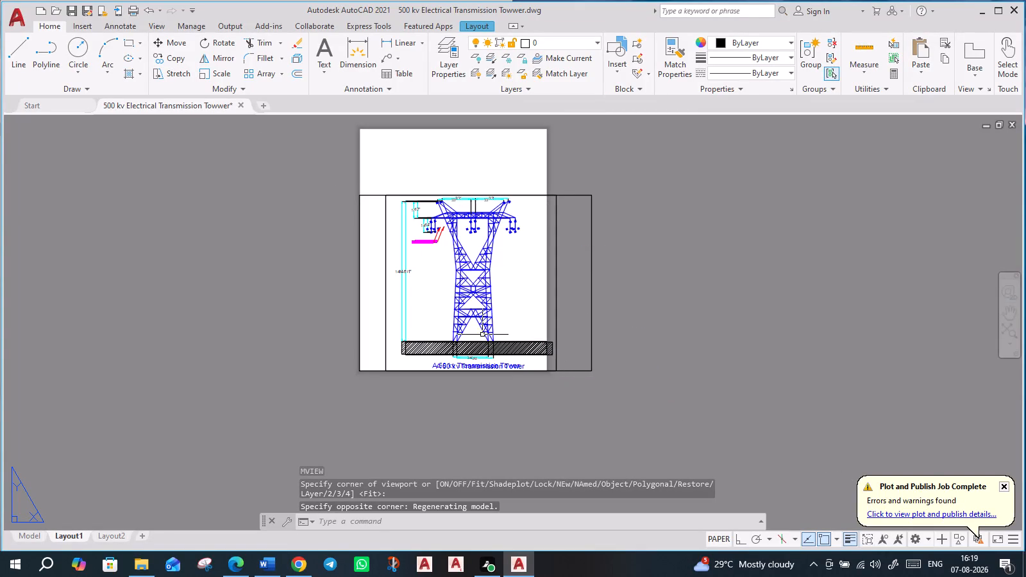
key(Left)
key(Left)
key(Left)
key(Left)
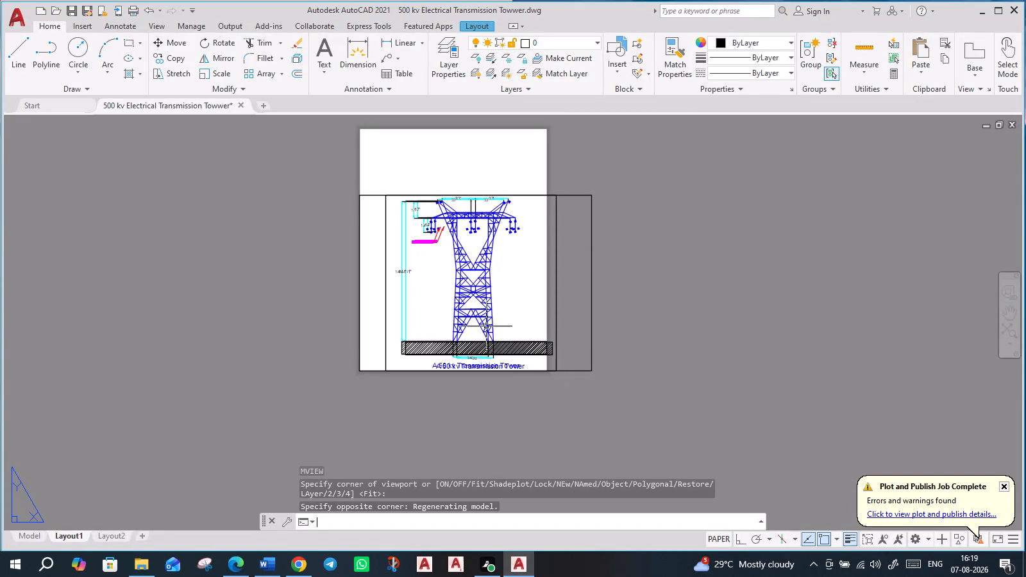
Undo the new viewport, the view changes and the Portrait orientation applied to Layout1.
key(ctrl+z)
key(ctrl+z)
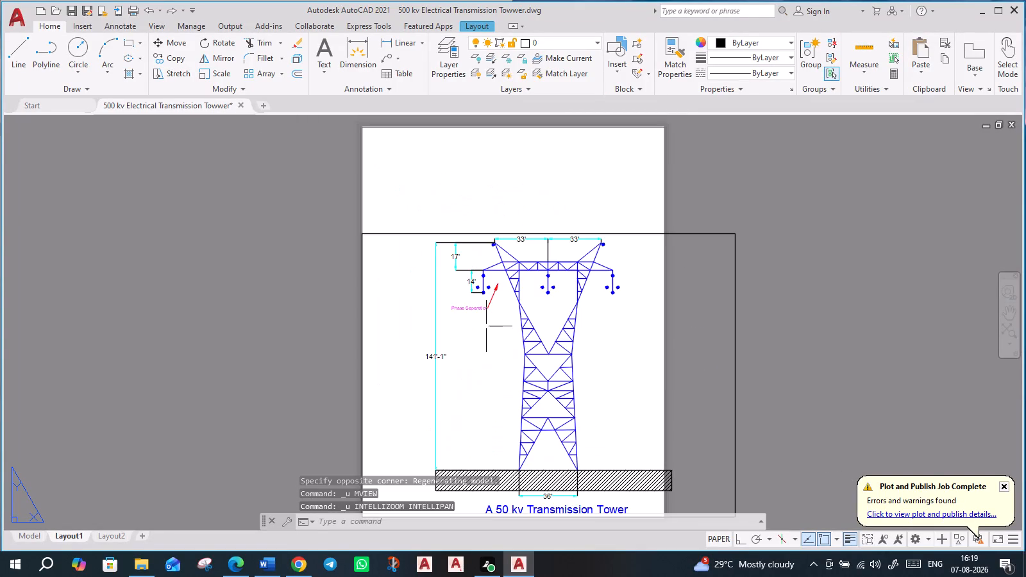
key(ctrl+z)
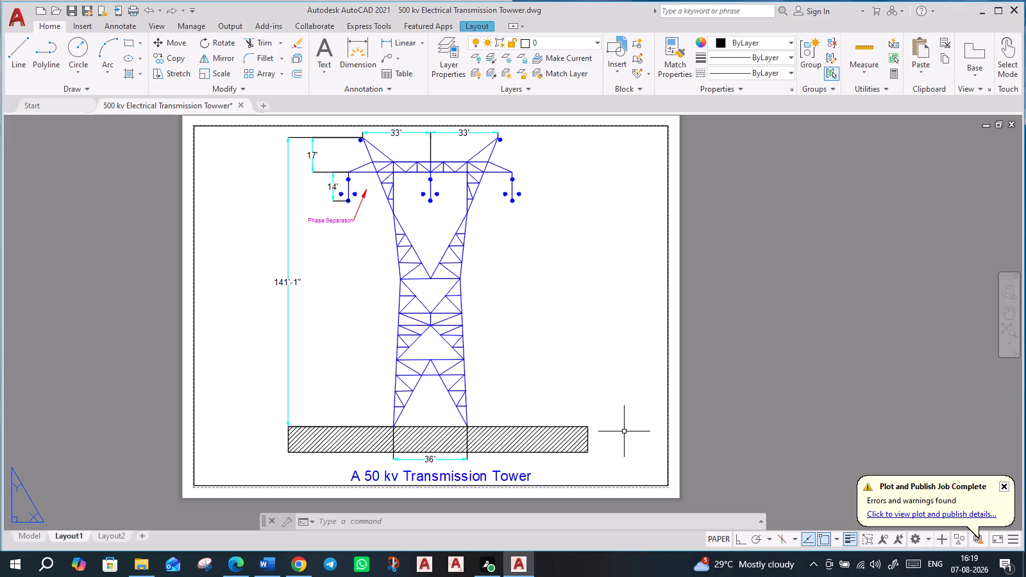
Modify Layout1's page setup to Portrait orientation with Microsoft Print to PDF as the printer, and preview it.
text(page)
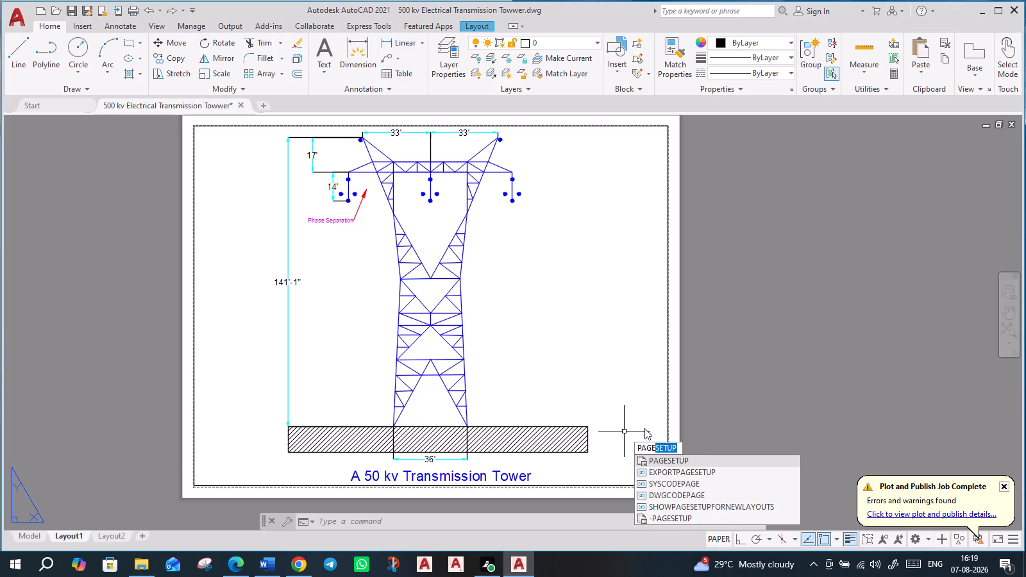
click(687, 460)
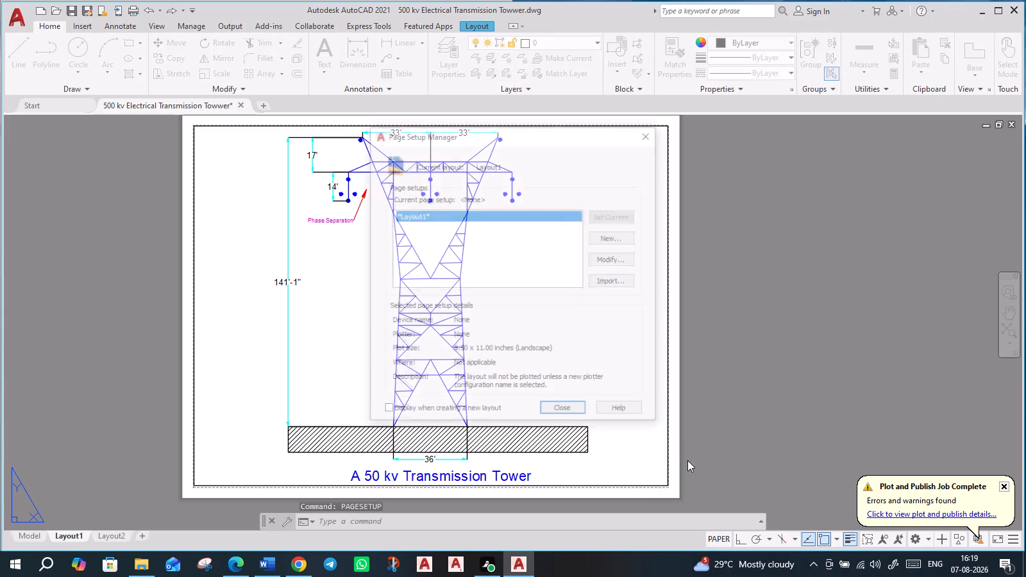
click(609, 261)
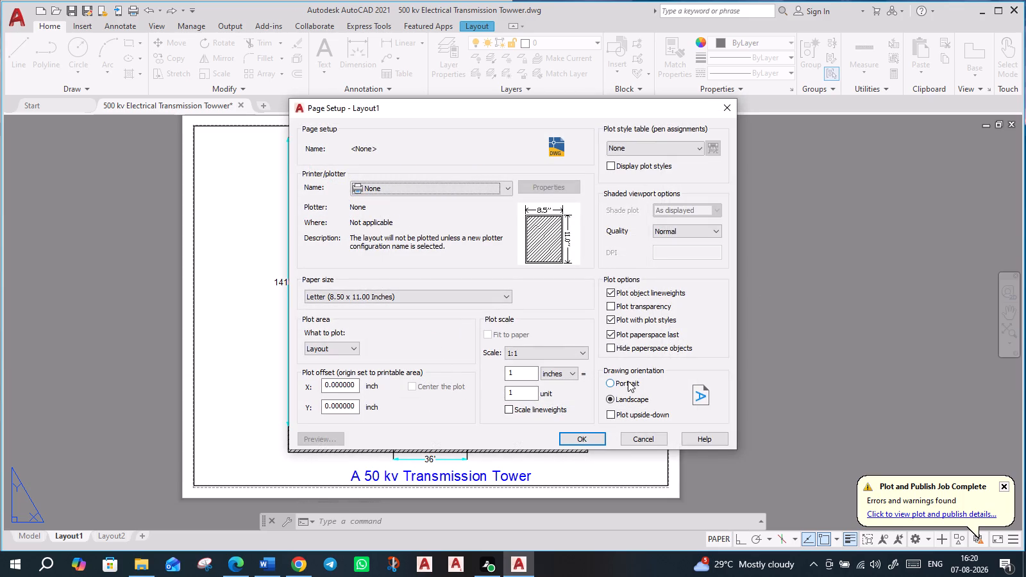
click(609, 383)
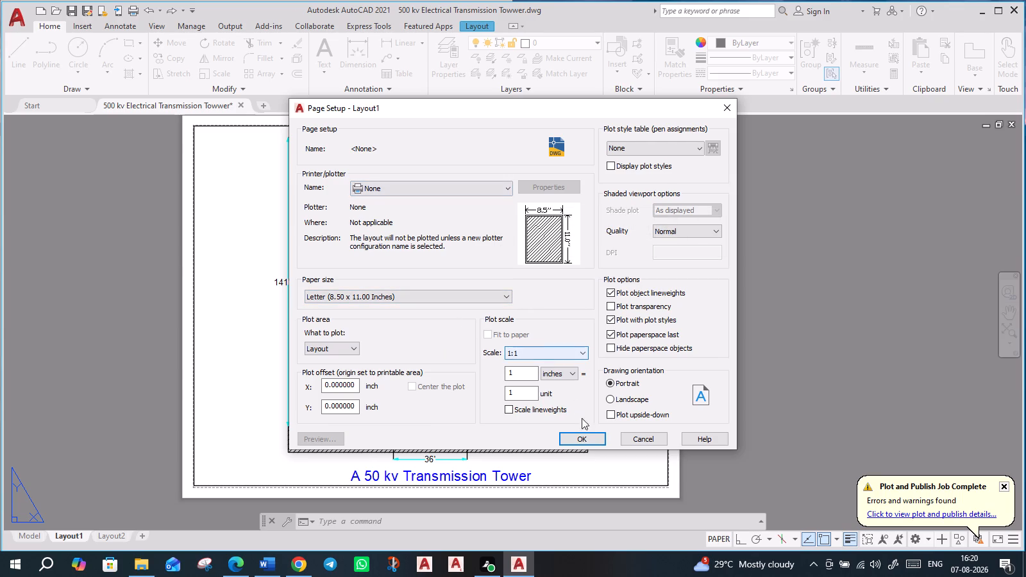
click(470, 186)
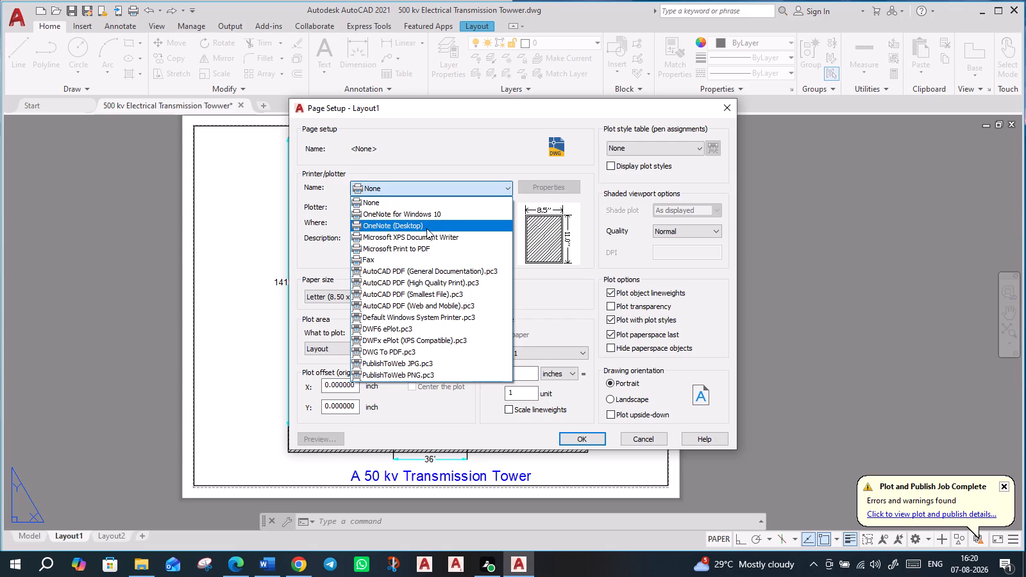
click(437, 246)
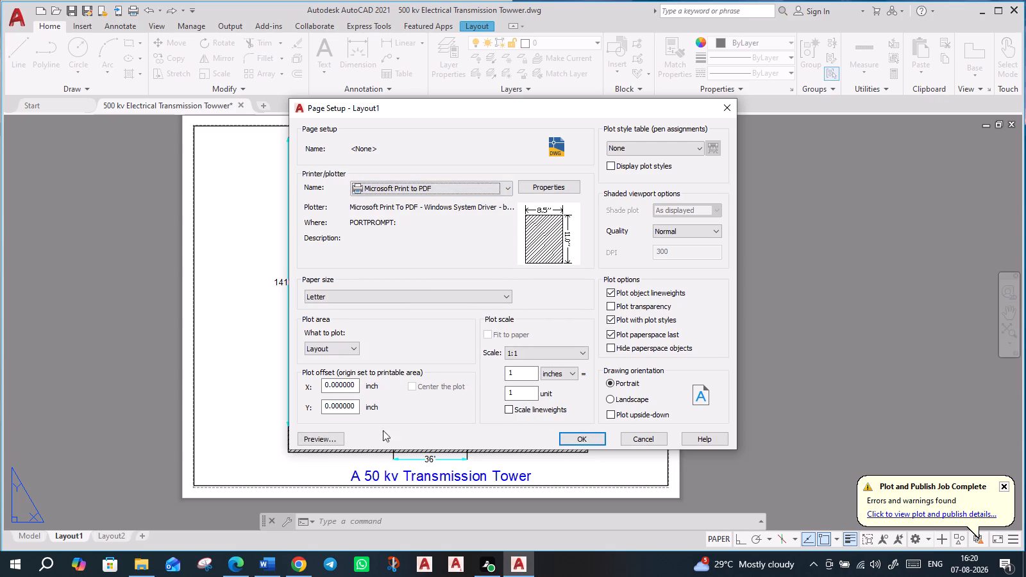
click(322, 439)
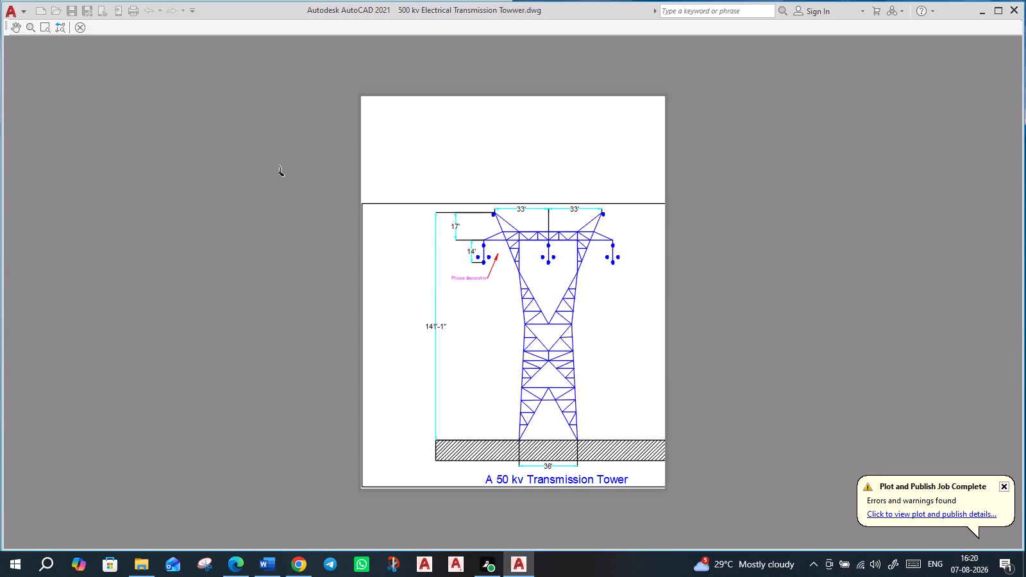
Set Layout1's plot area to a Window picked from corner to corner of the viewport border around the tower, and preview it.
click(78, 26)
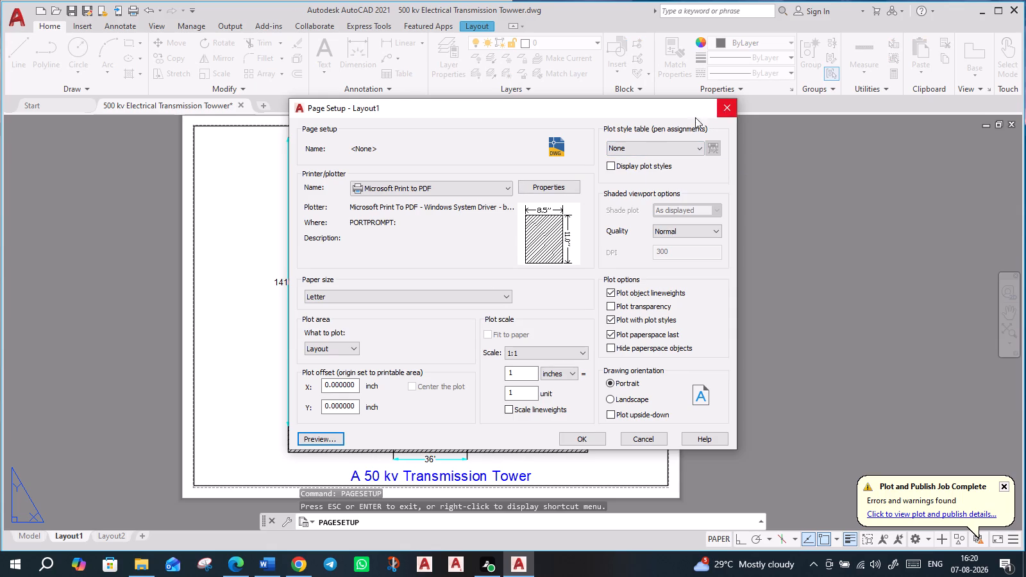
click(353, 348)
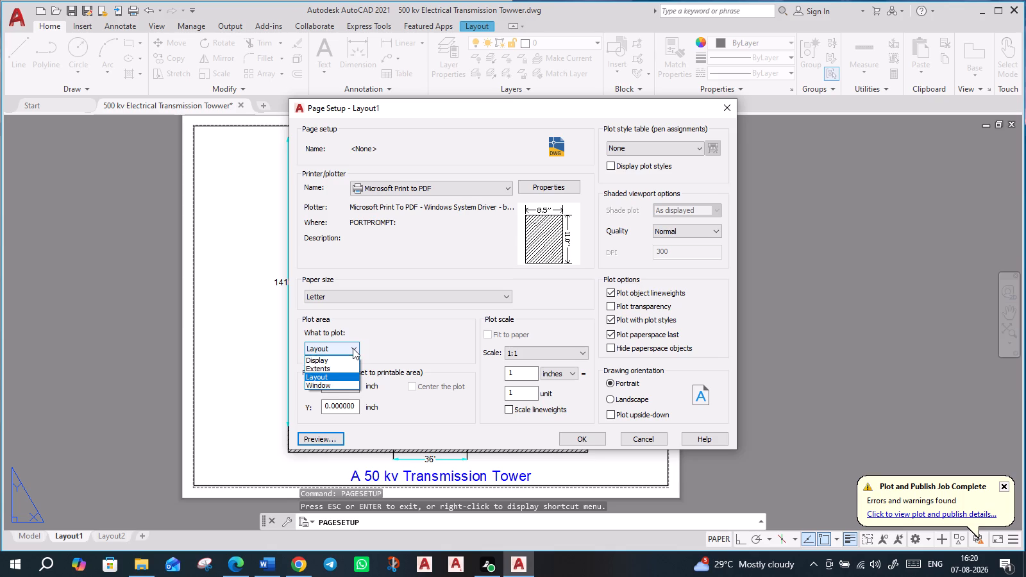
click(330, 385)
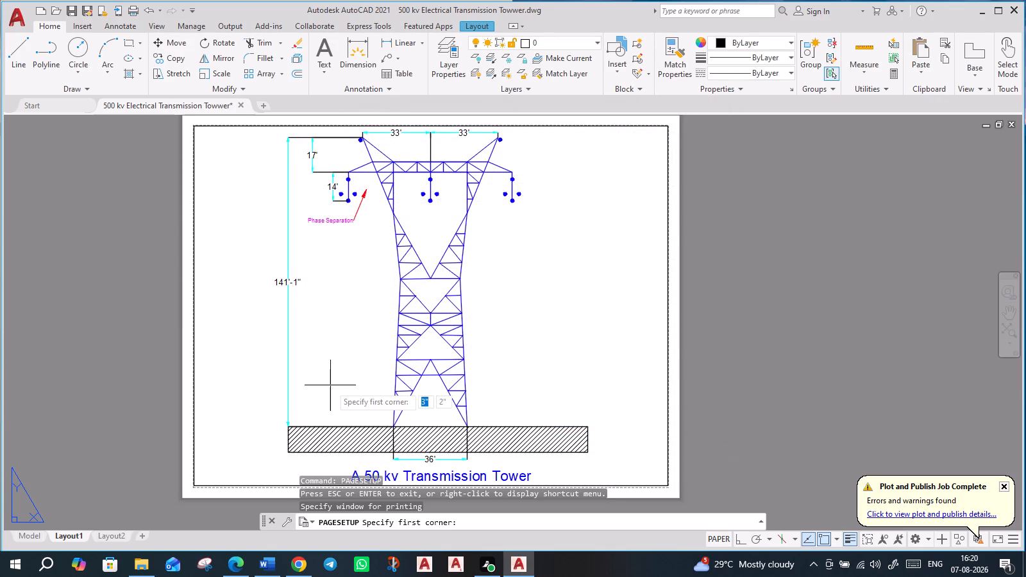
click(196, 128)
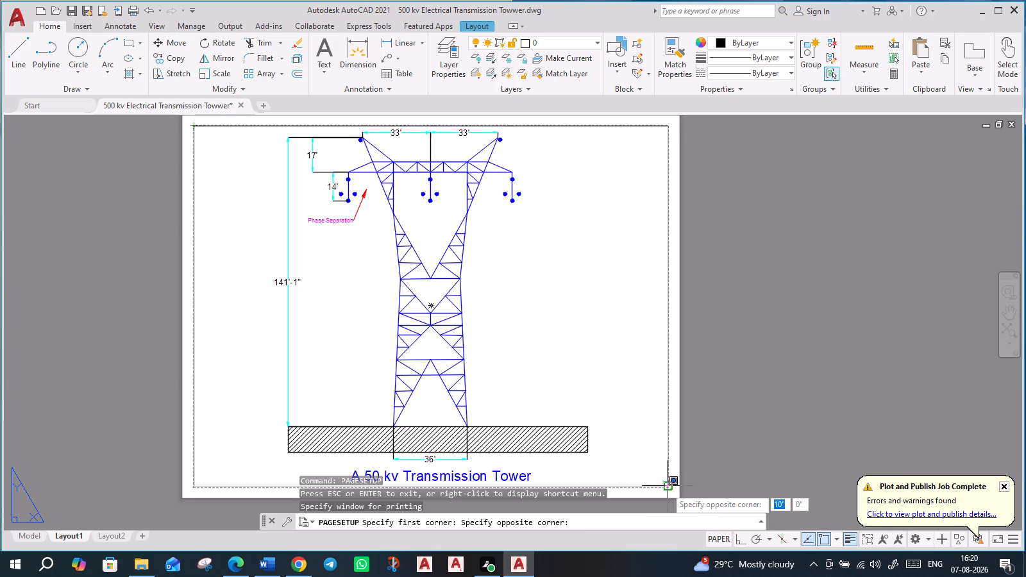
click(666, 488)
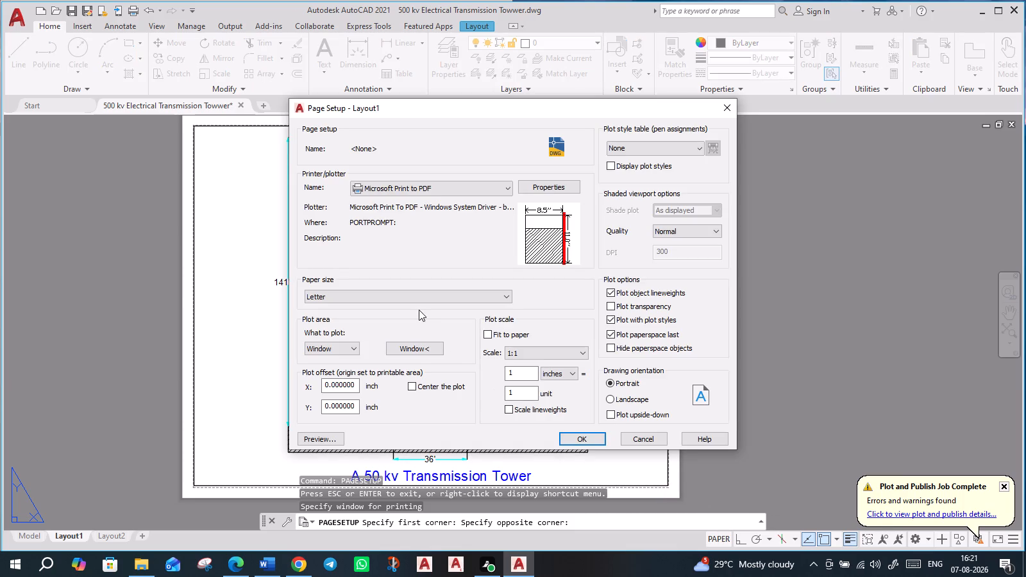
click(319, 439)
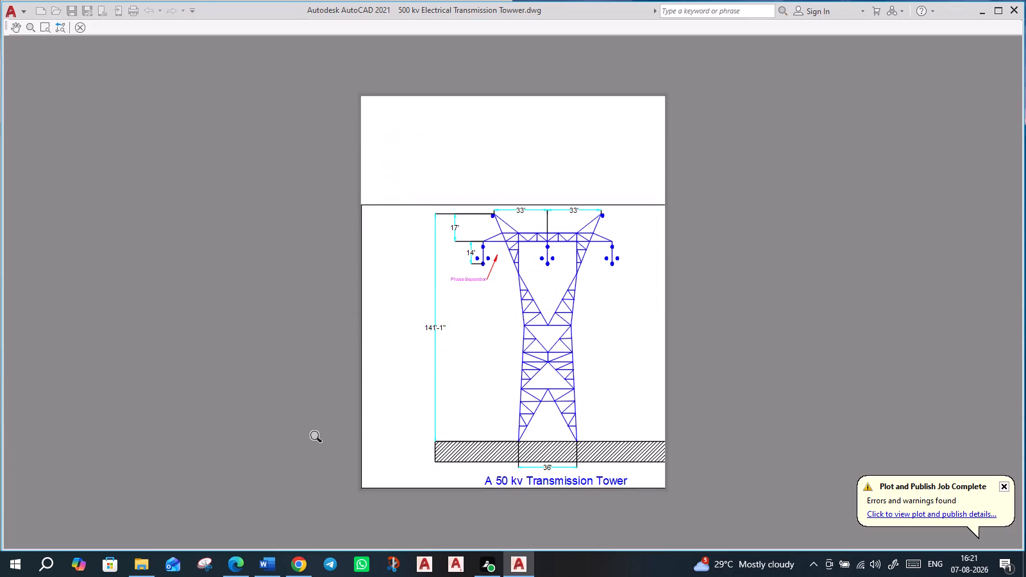
click(75, 29)
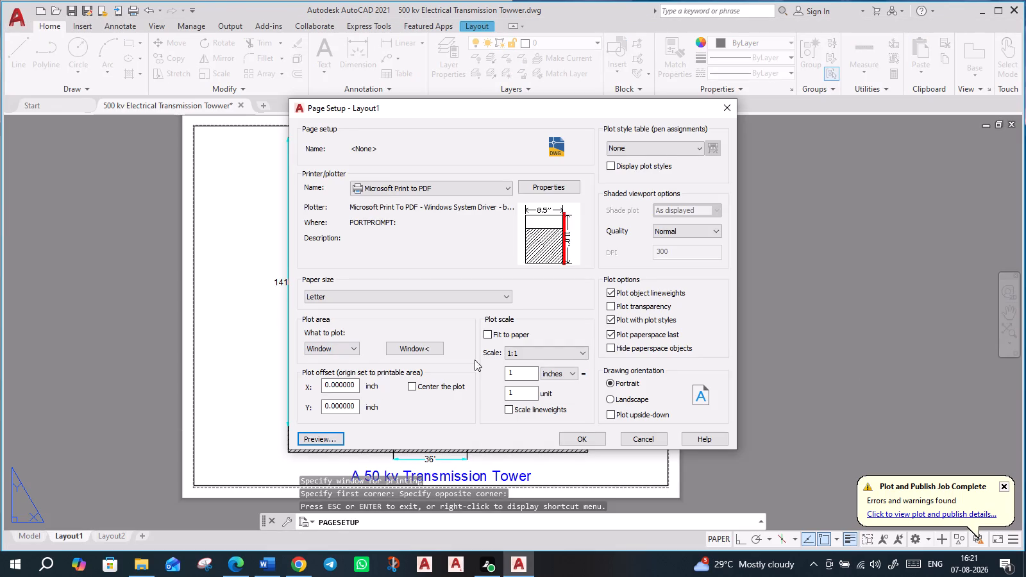
Turn on Fit to paper for the plot scale in Layout1's page setup and preview the sheet.
click(484, 333)
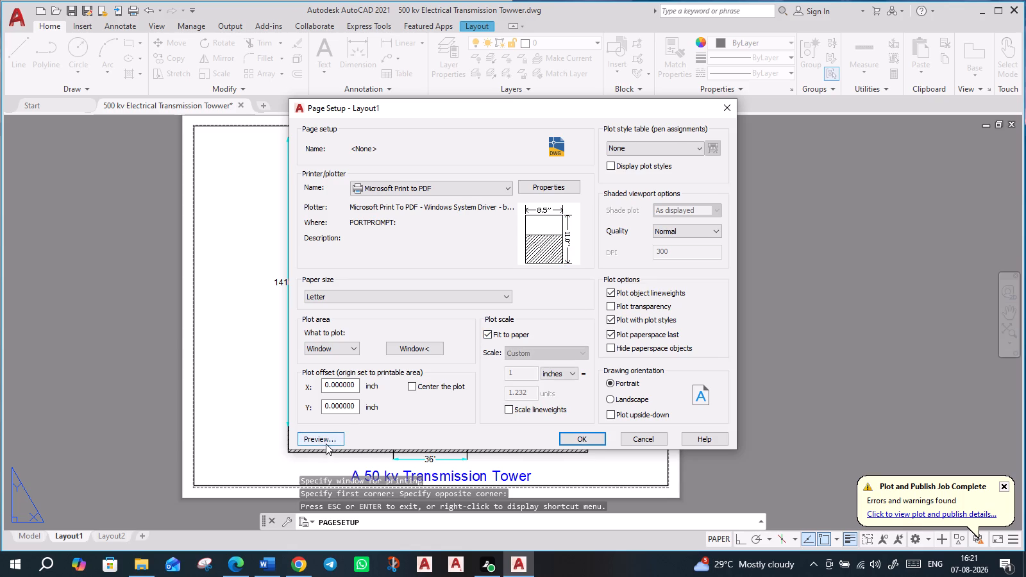
click(322, 440)
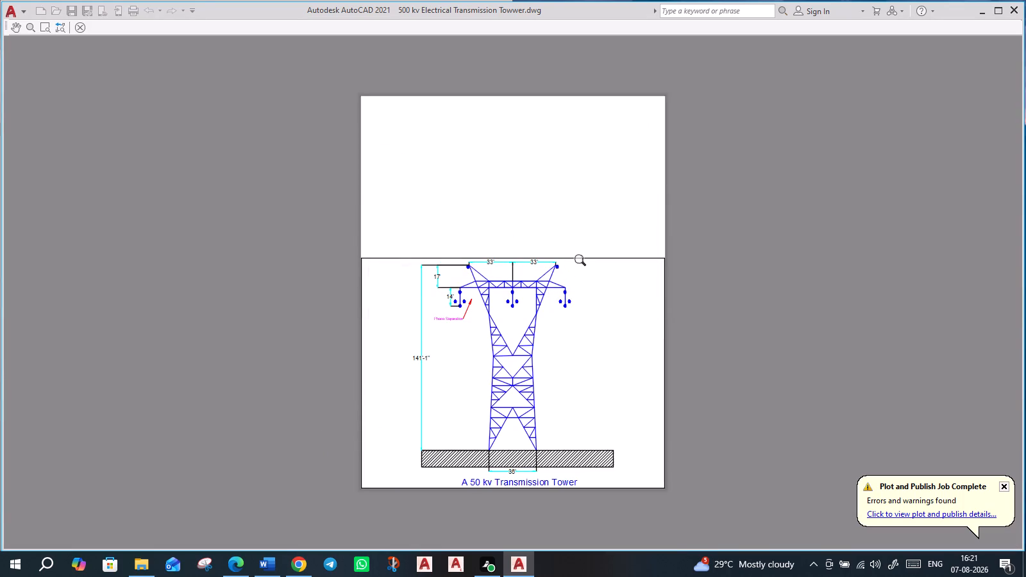
click(78, 25)
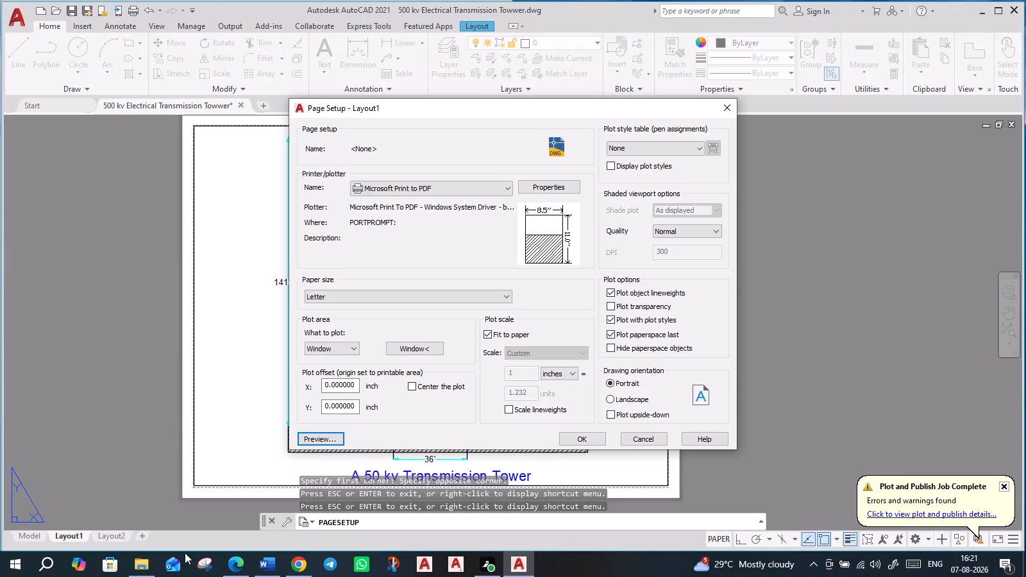
Switch to the Documents folder in File Explorer to look at the saved PDF files.
click(131, 576)
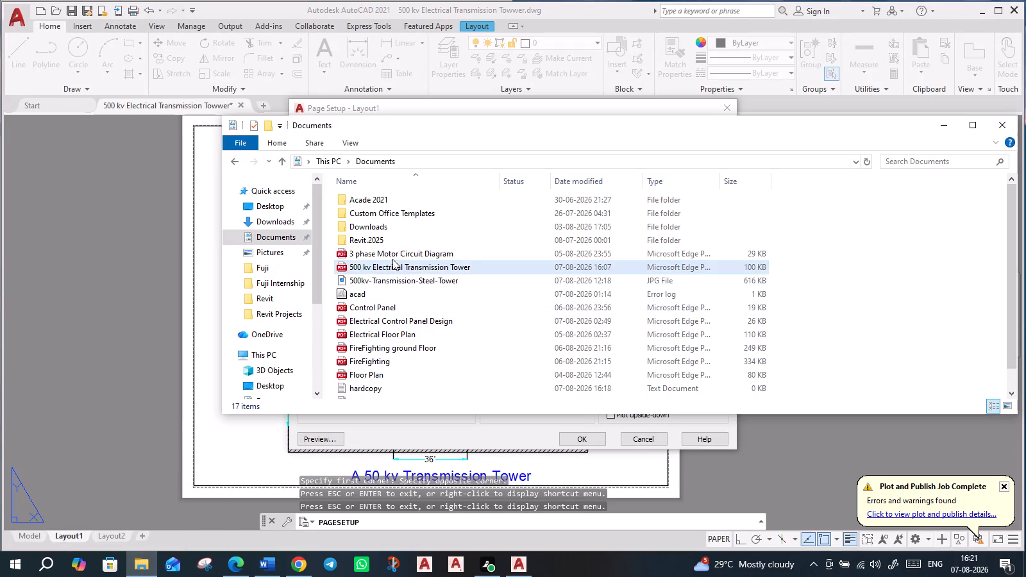
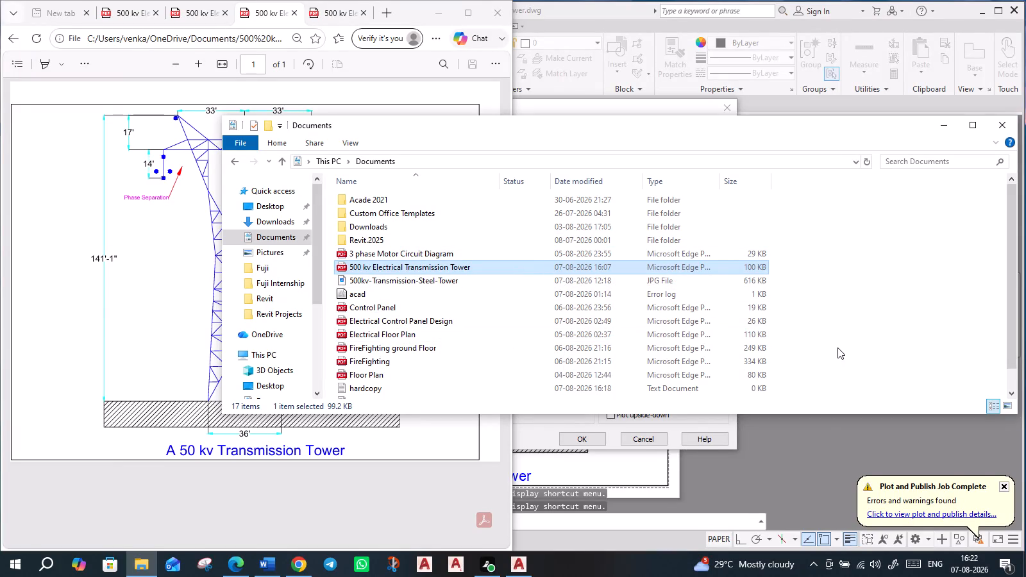
Undo the last rename of the 500 kv Electrical Transmission Tower PDF in the Documents folder.
key(ctrl+z)
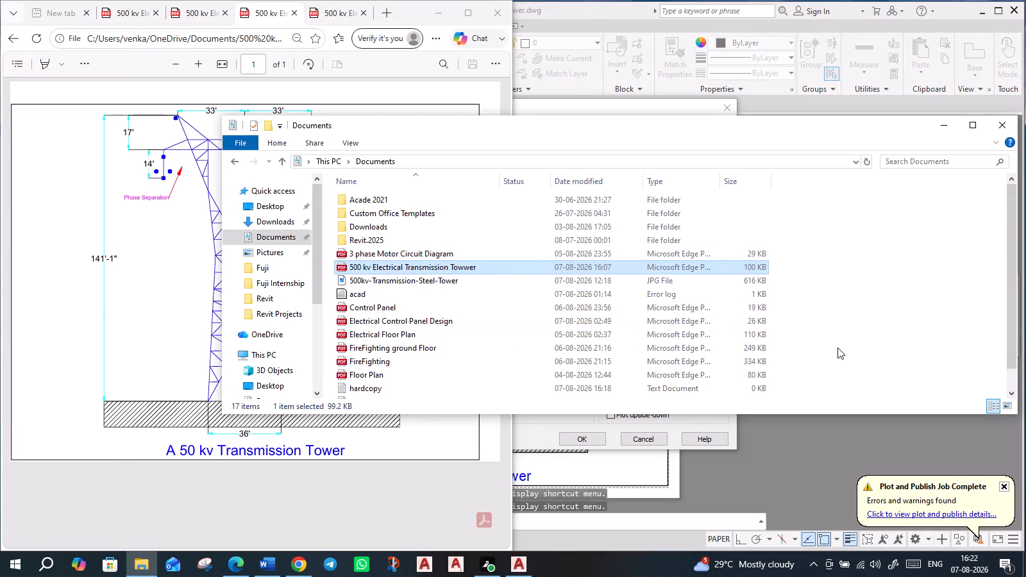
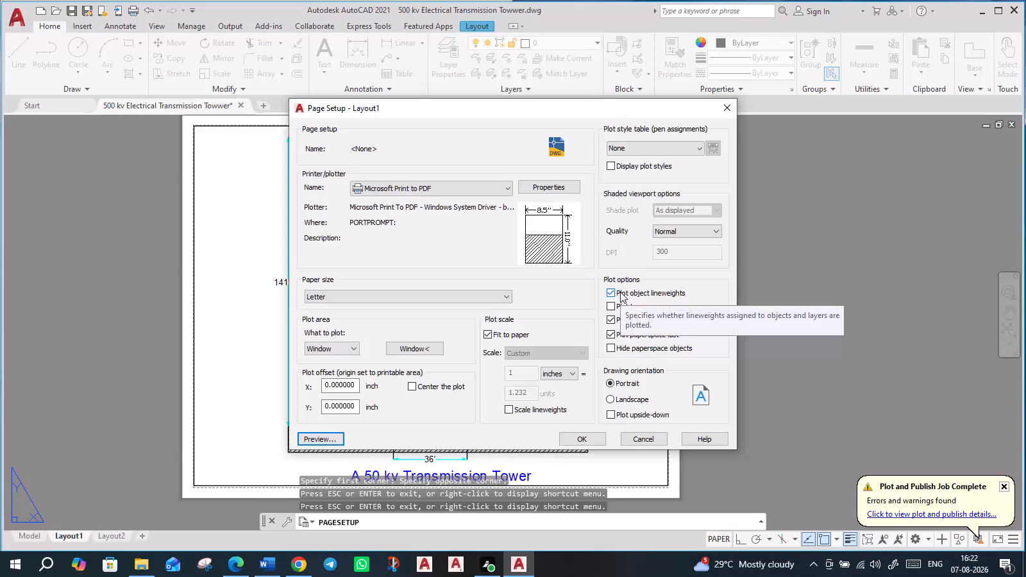
Discard the pending Layout1 page setup changes and leave the Page Setup Manager.
click(723, 103)
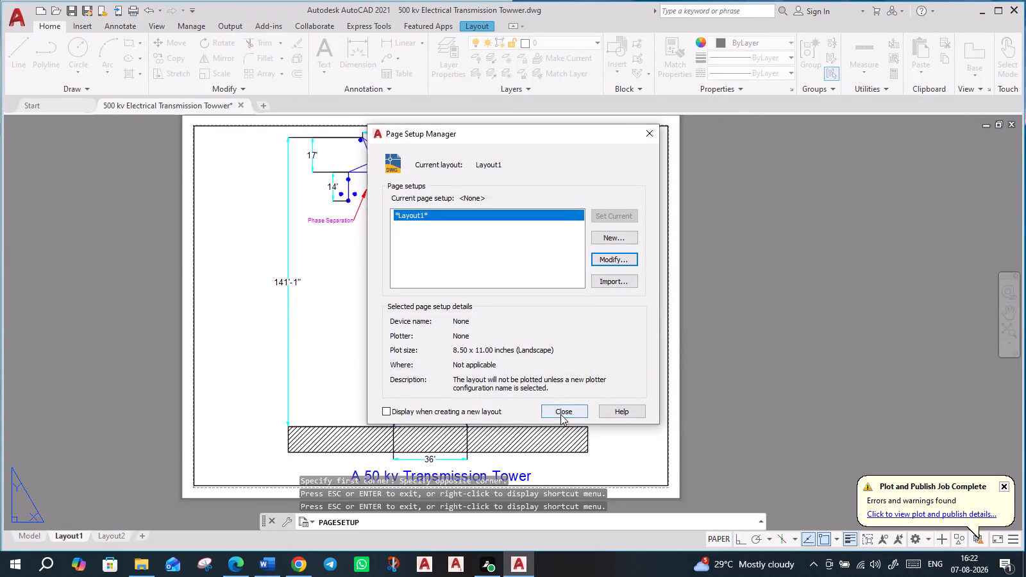
click(561, 419)
click(562, 411)
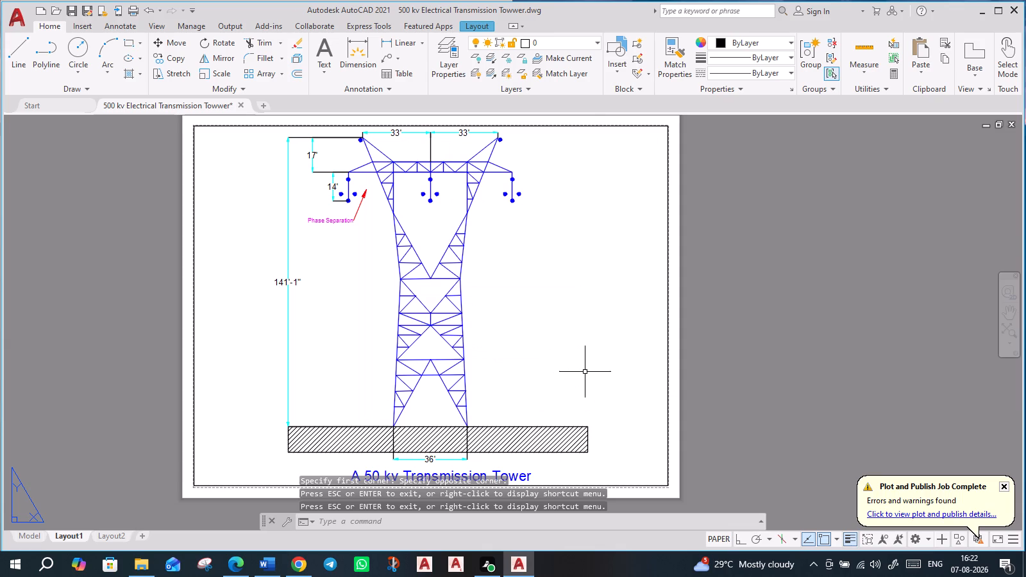
Plot Layout1 using the Microsoft Print to PDF printer, previewing the sheet before sending it to print.
text(print)
key(Return)
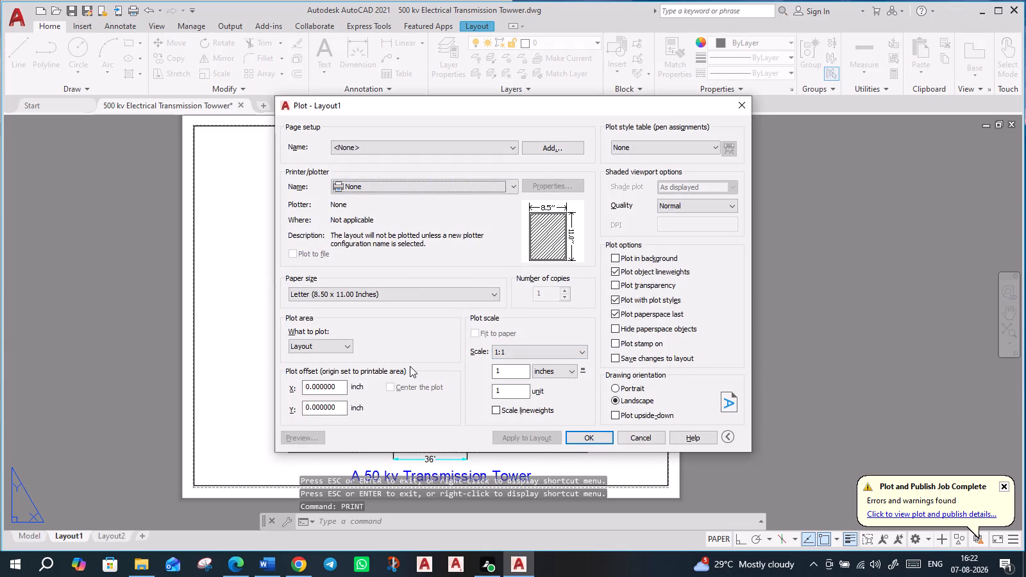
click(510, 186)
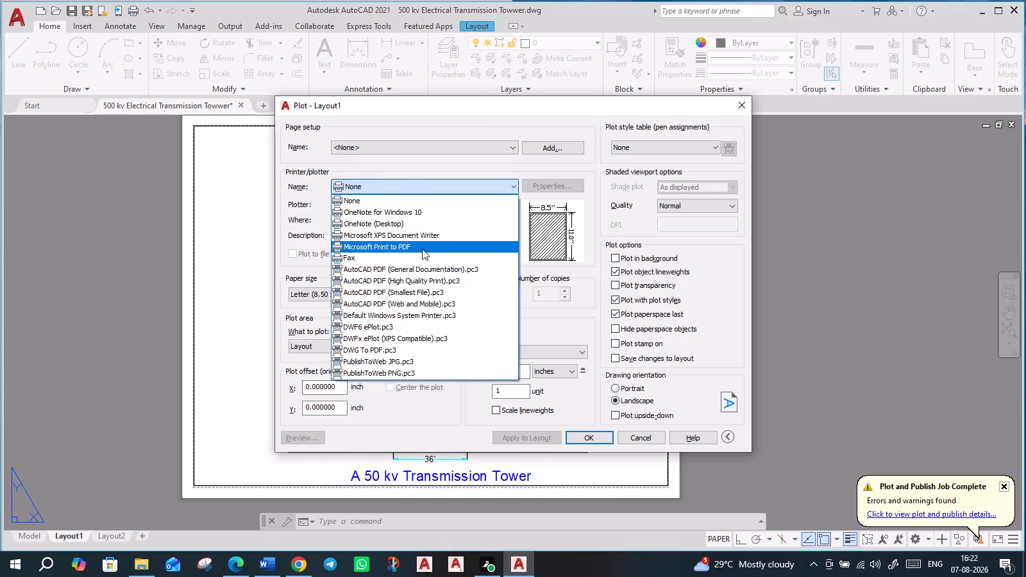
click(422, 249)
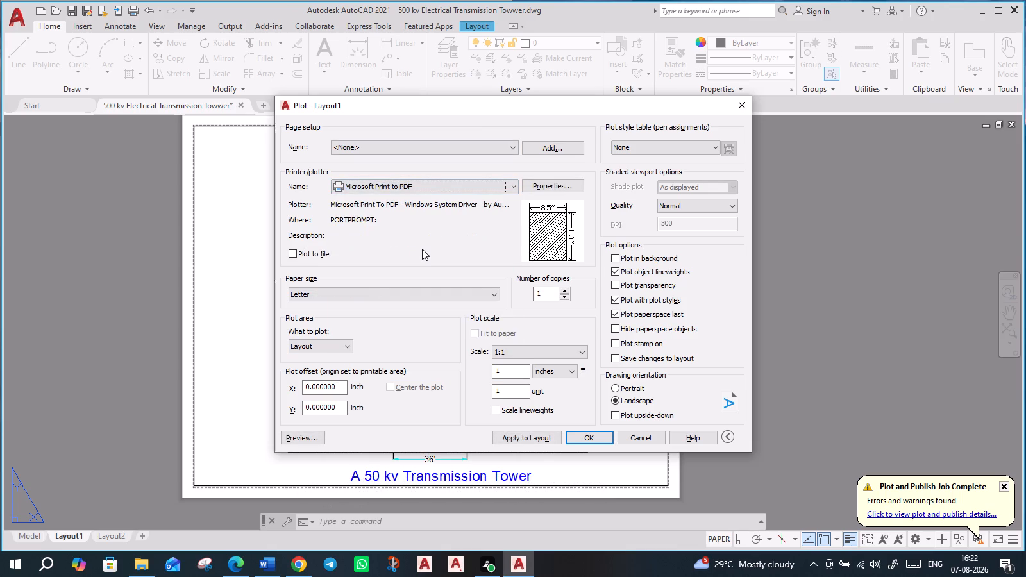
click(305, 437)
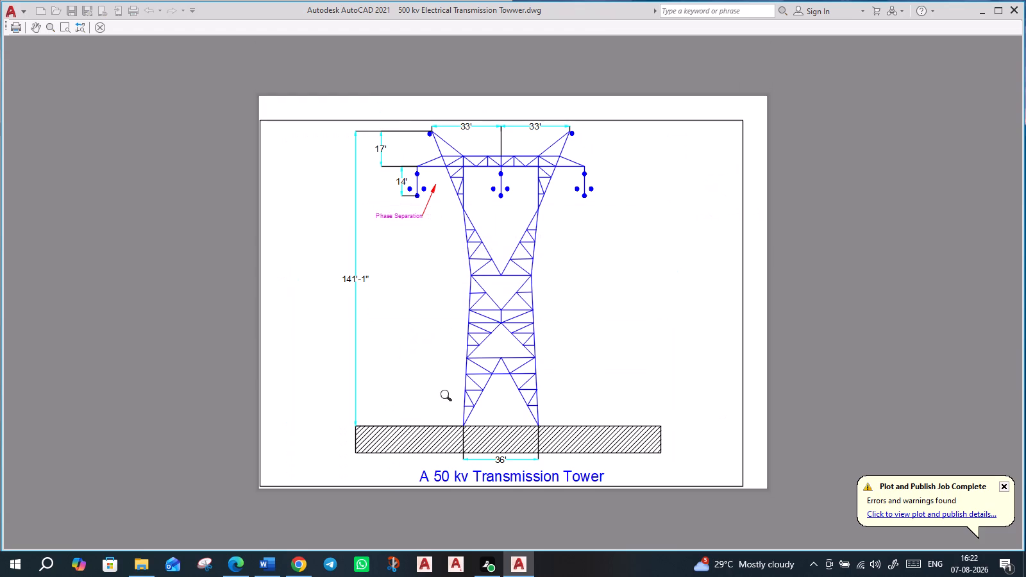
click(13, 26)
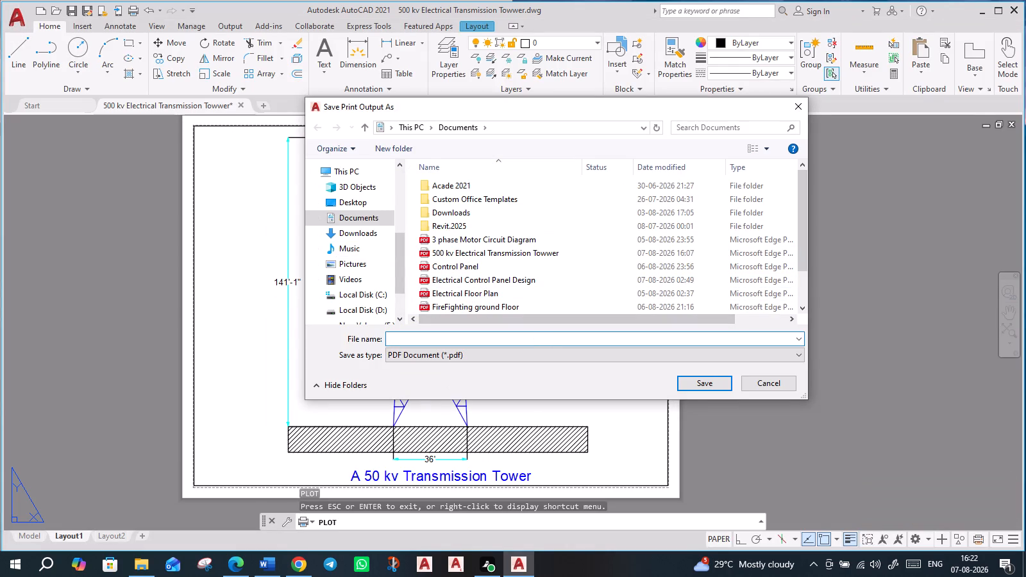
Save the print output in Documents as 500 kv Electrical Transmission Tower, basing the name on the existing Towwer PDF.
click(541, 254)
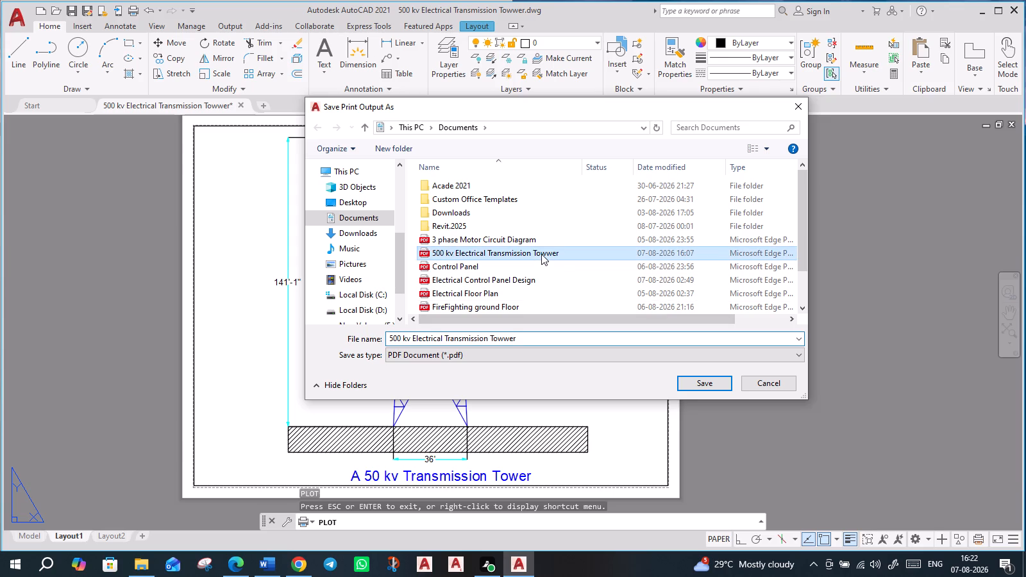
click(509, 339)
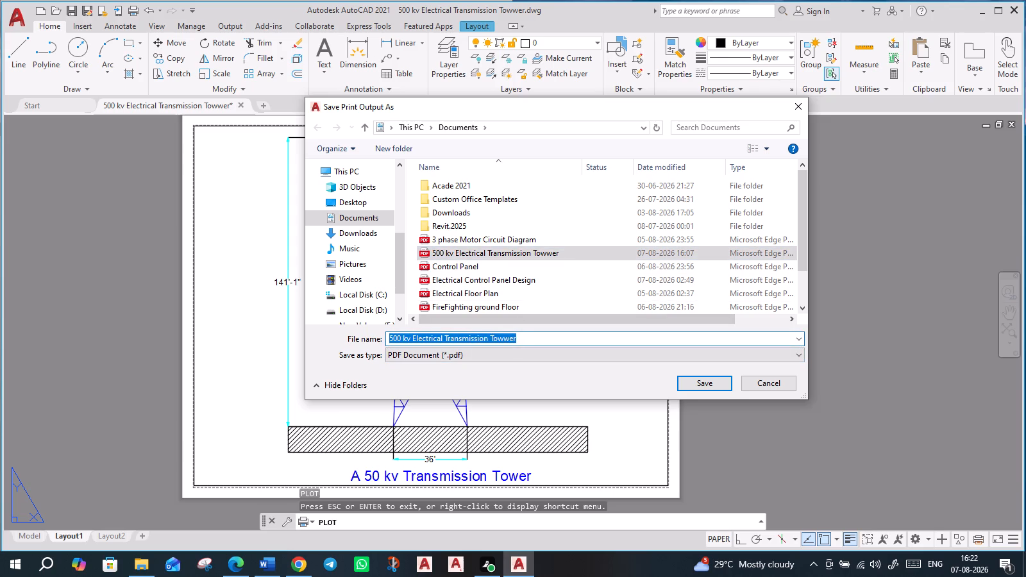
click(508, 338)
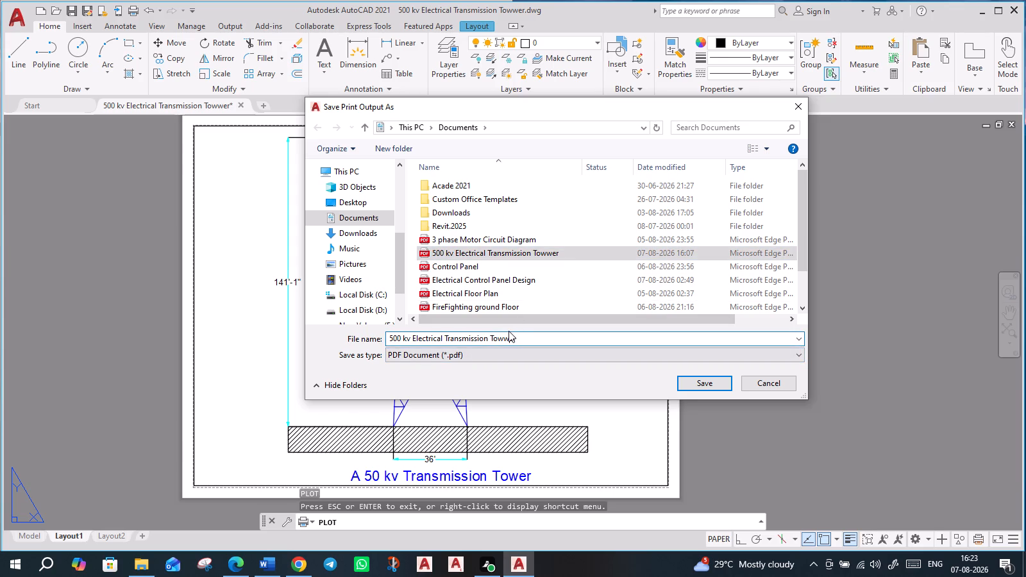
key(BackSpace)
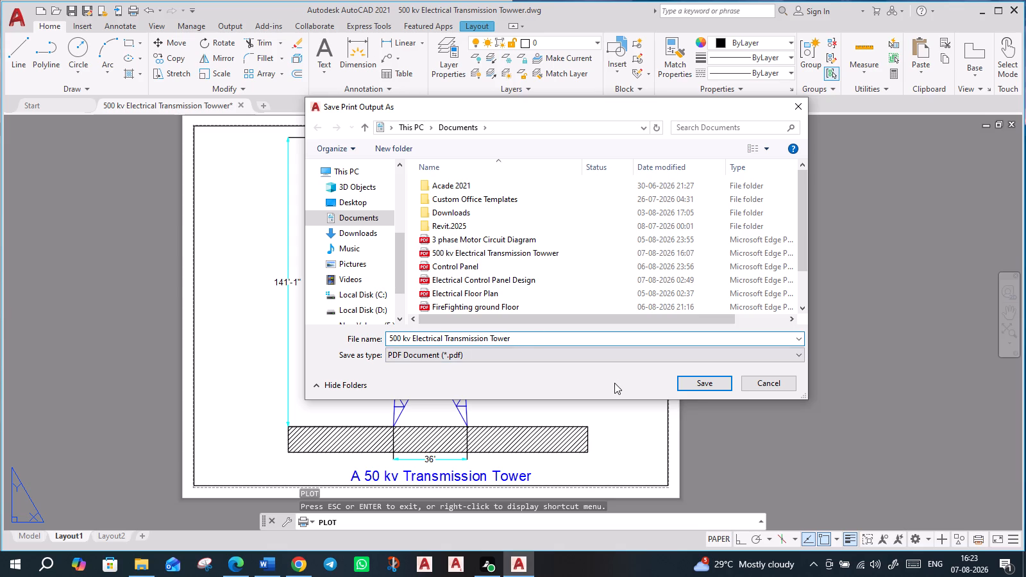
click(696, 382)
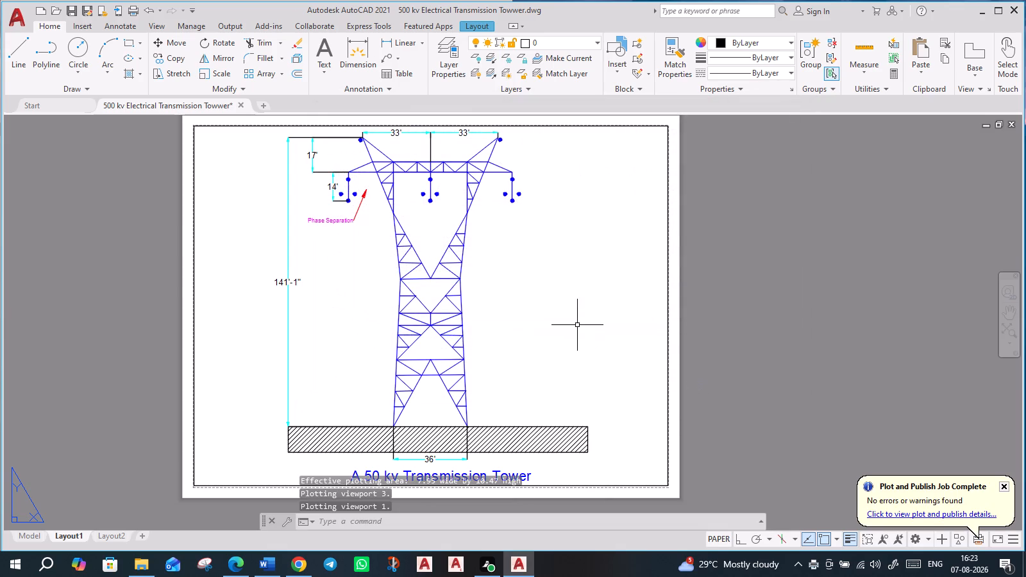
Switch to File Explorer at the Documents folder holding the saved PDFs.
click(132, 568)
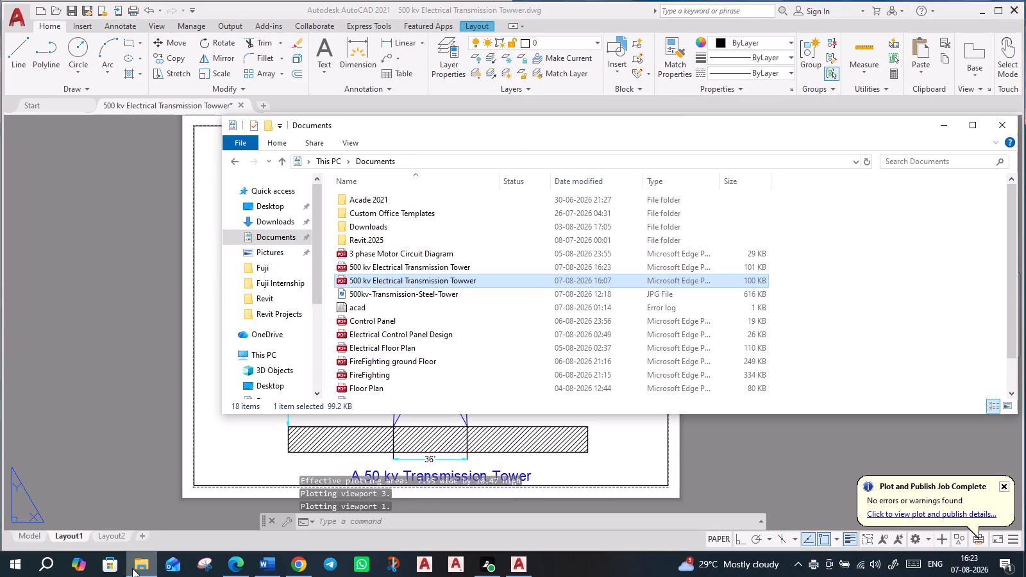
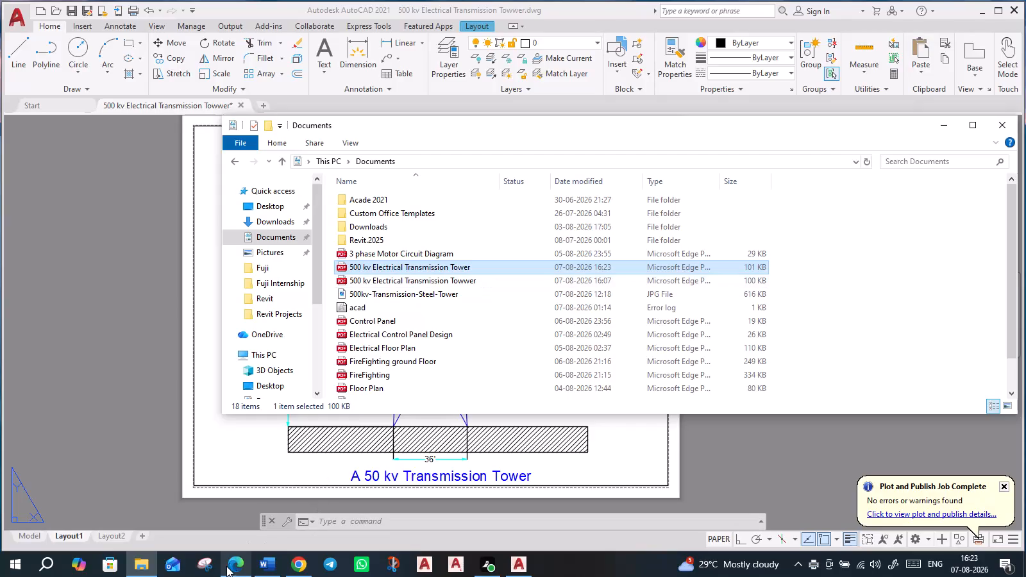
Close the Microsoft Edge window that is still open in the background.
click(291, 468)
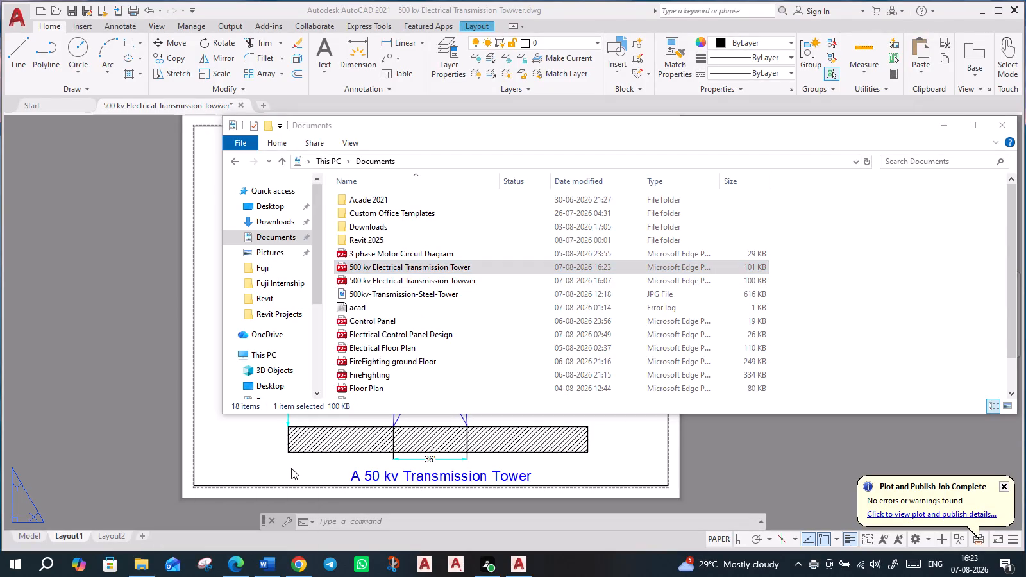
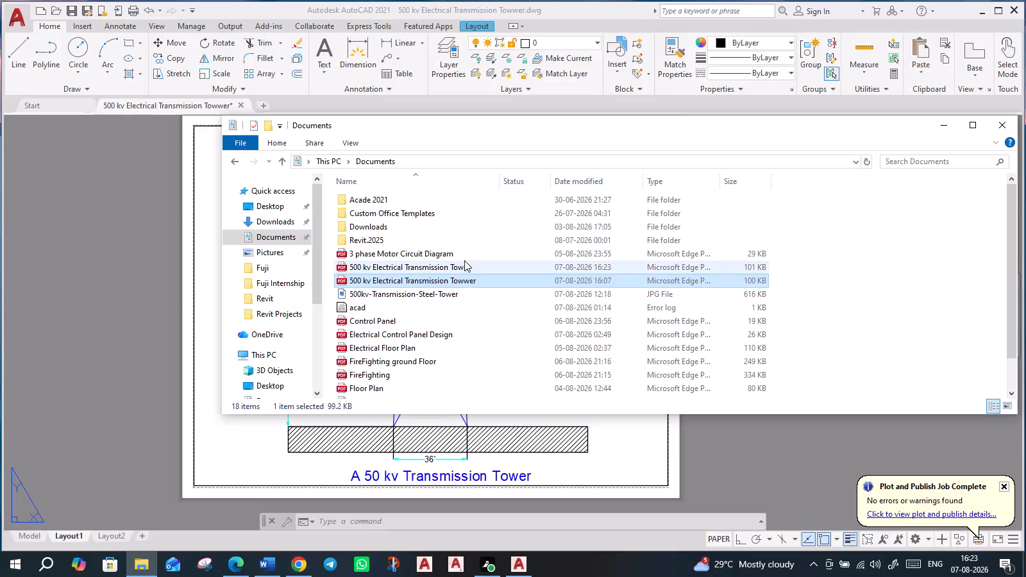
Permanently delete the PDF named 500 kv Electrical Transmission Tower from the Documents folder.
click(464, 260)
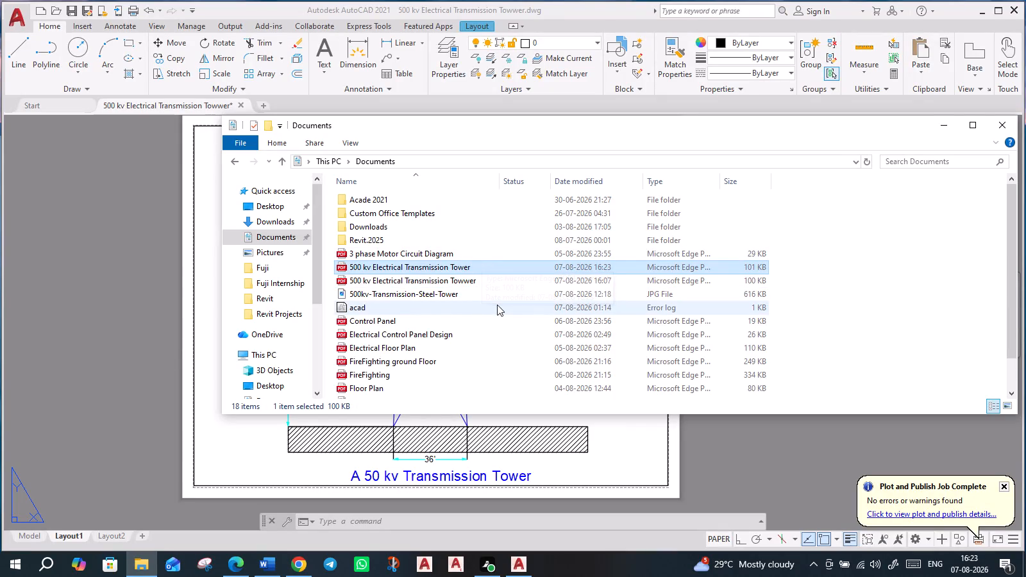
key(shift+Delete)
click(567, 333)
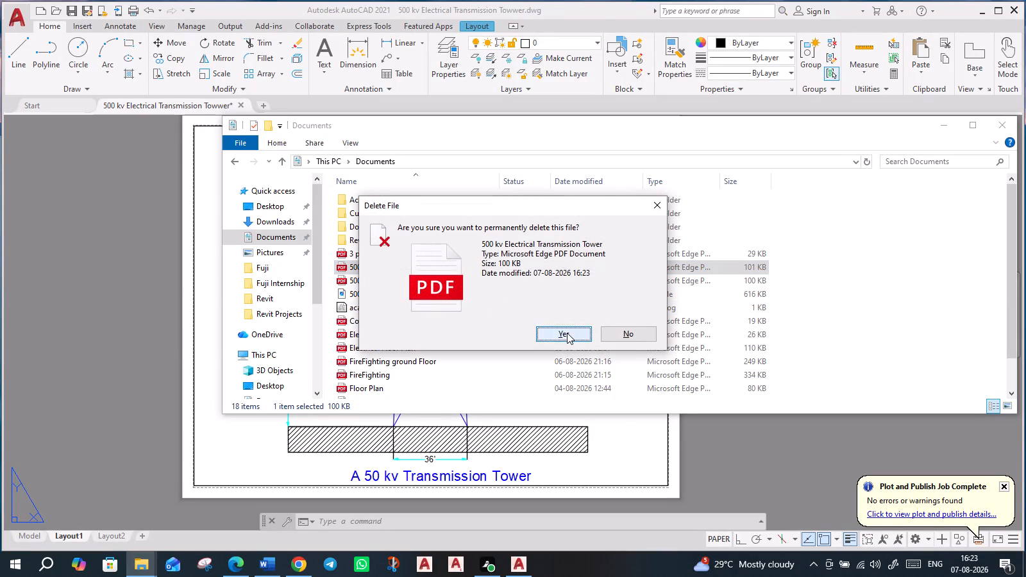
Rename the PDF 500 kv Electrical Transmission Towwer as 500 kv Electrical Transmission Tower.
click(455, 269)
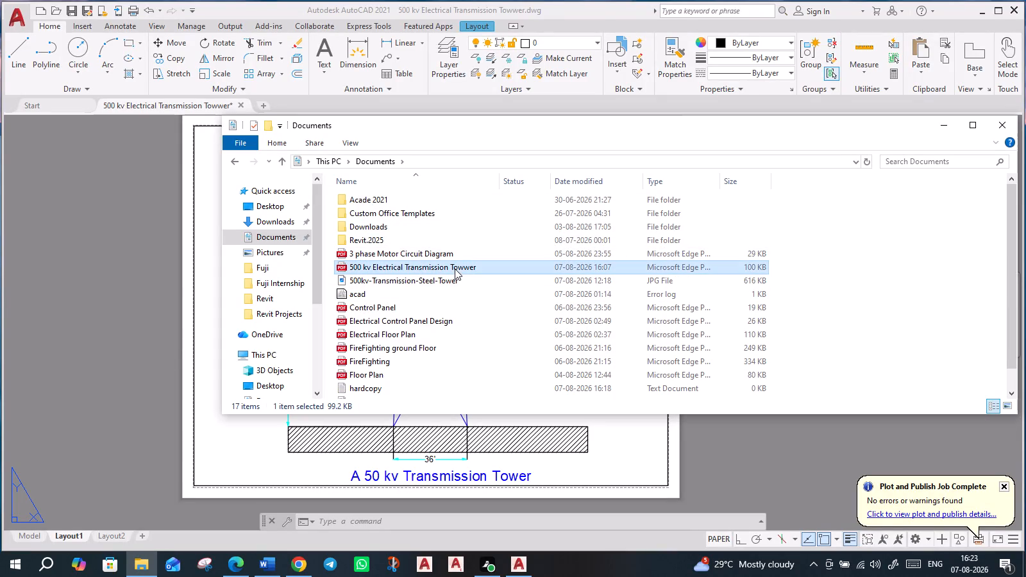
click(455, 269)
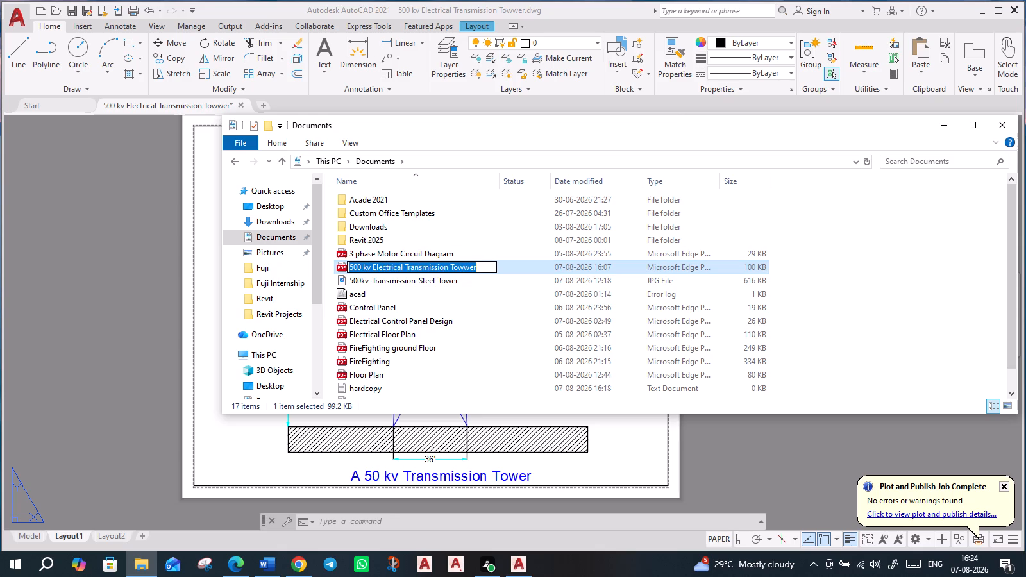
click(480, 268)
key(Left)
key(Left)
key(Left)
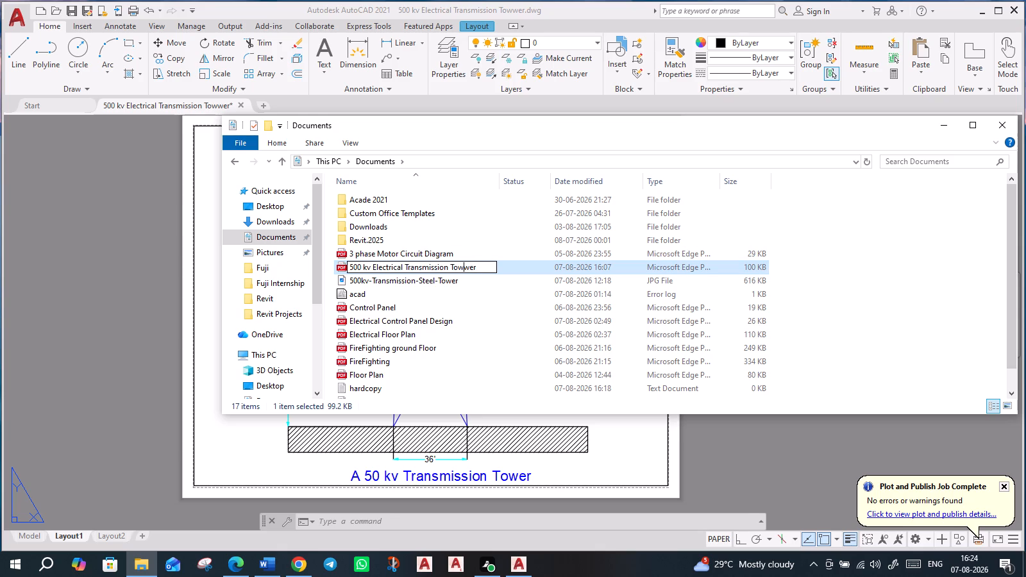
key(BackSpace)
key(Return)
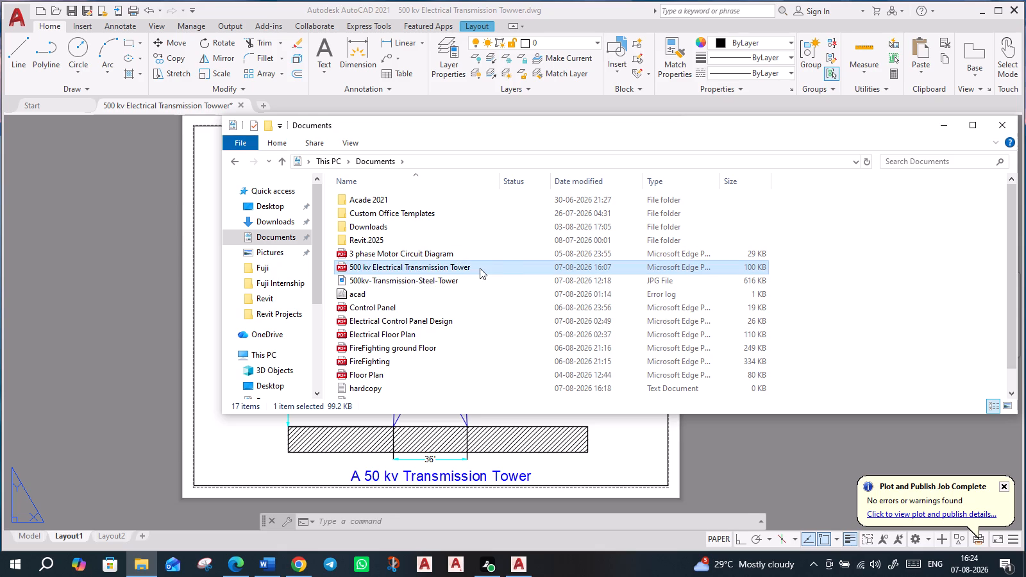